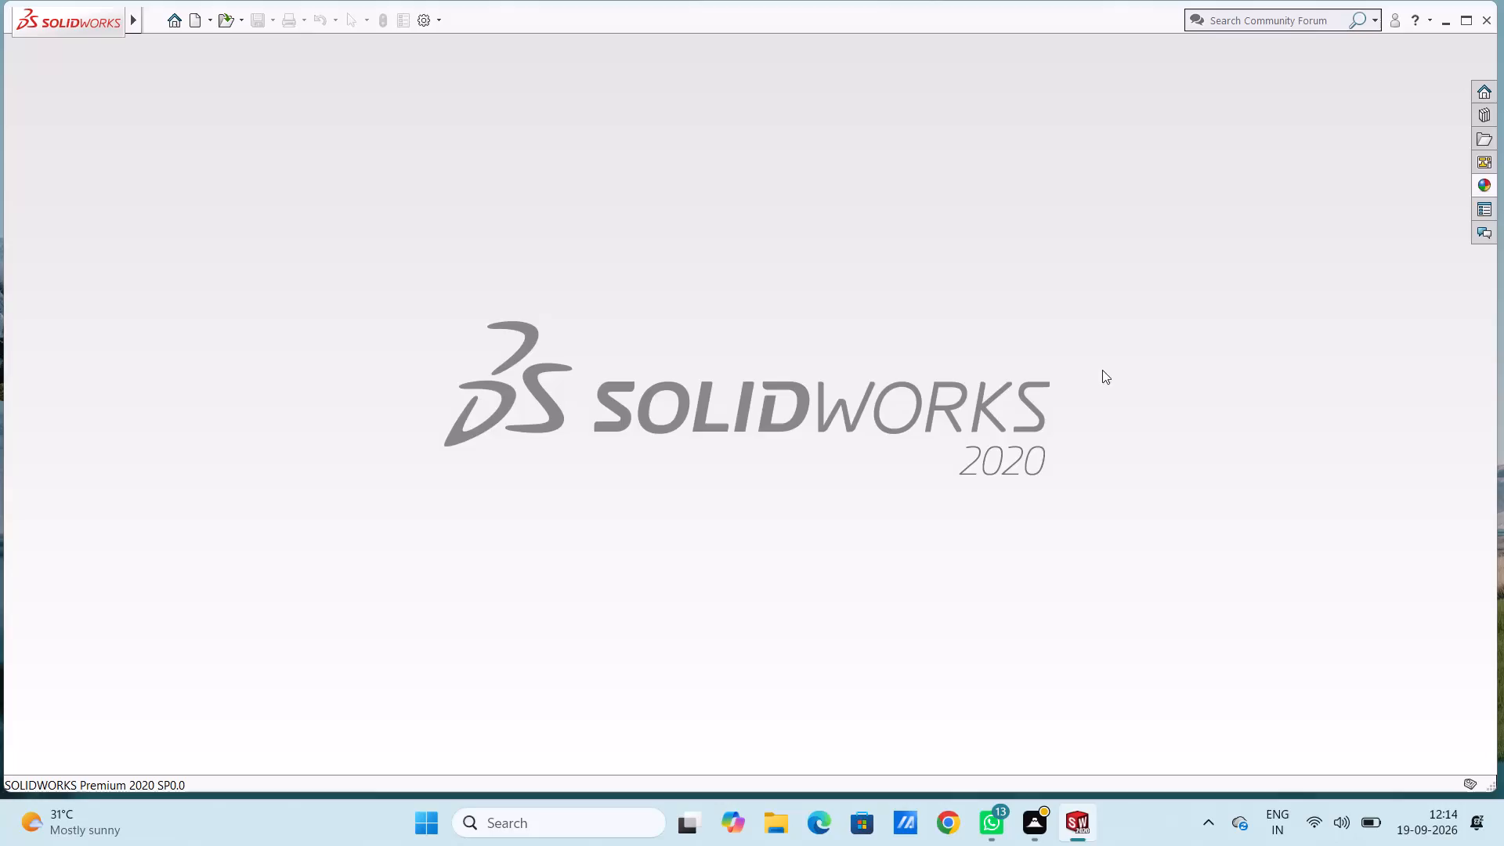
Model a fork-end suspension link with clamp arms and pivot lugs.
Create a new part document.
{"action": "left_click", "coordinate": [193, 21]}
{"action": "left_click", "coordinate": [641, 612]}
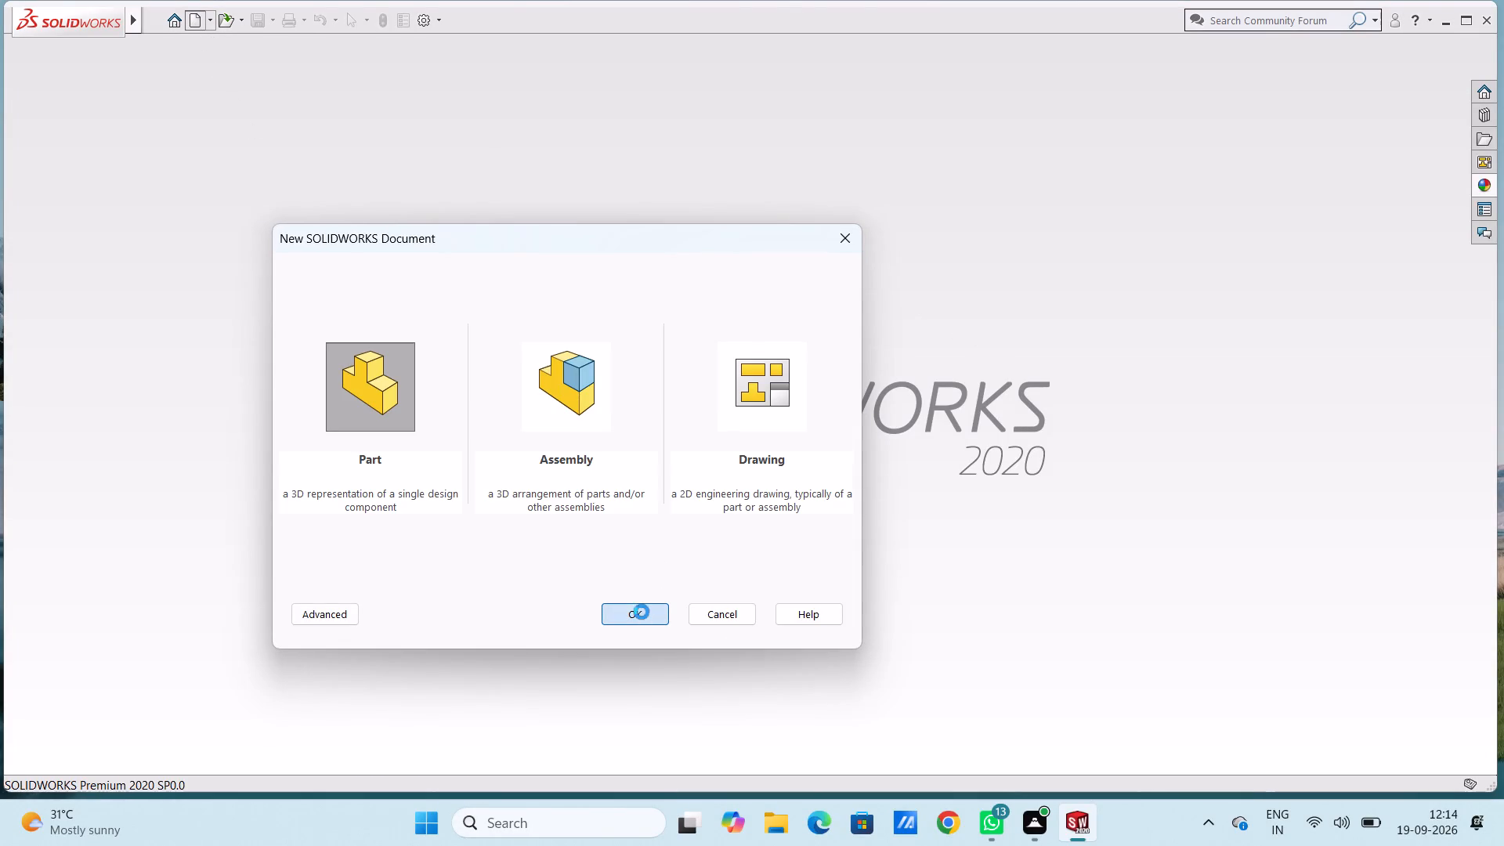
Start a new sketch on the Right Plane.
{"action": "scroll", "coordinate": [932, 475], "scroll_direction": "down", "scroll_amount": 2}
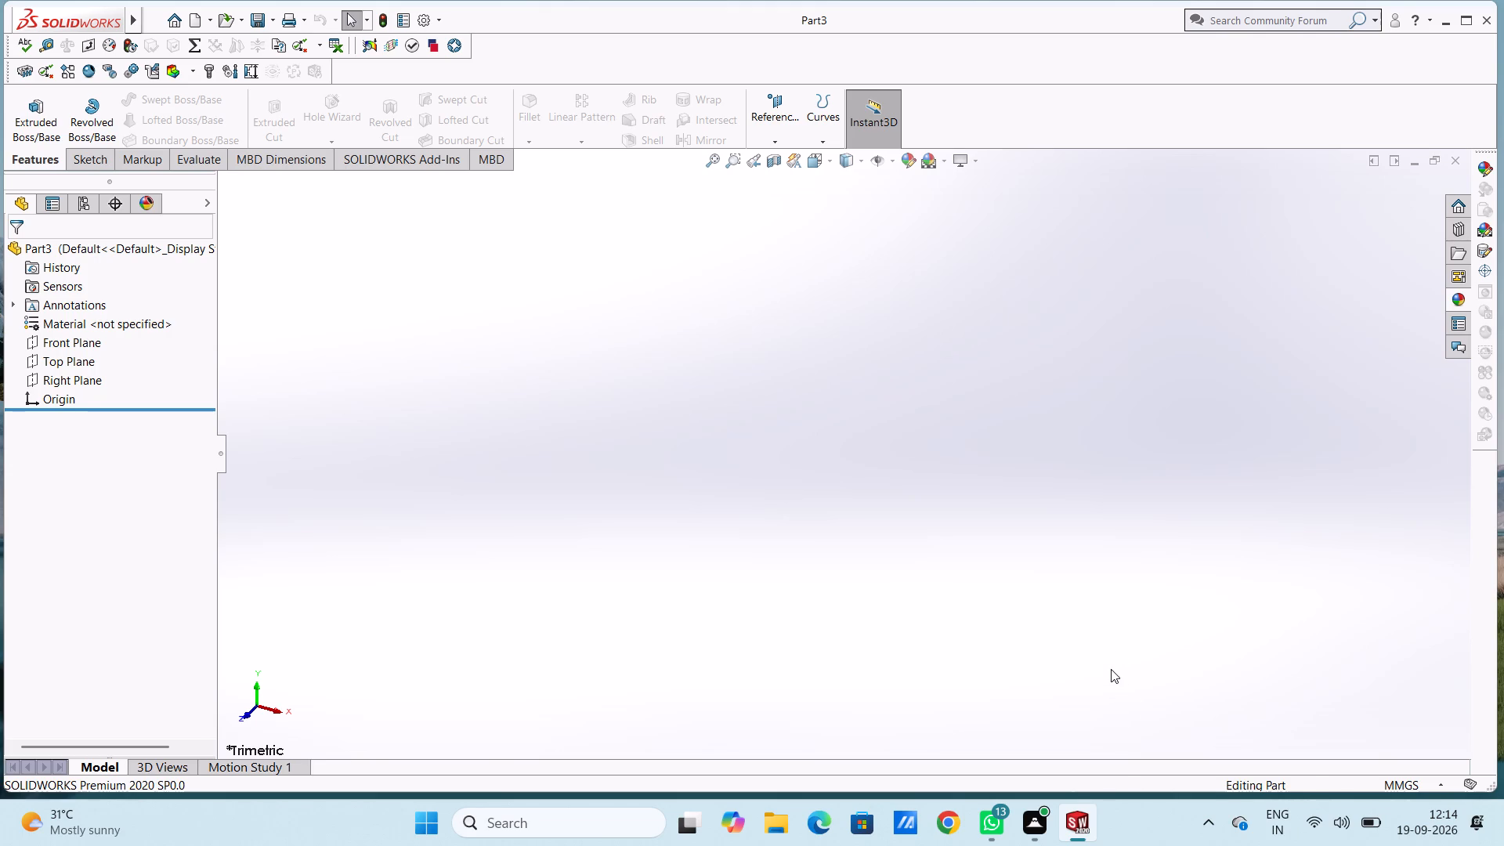
{"action": "left_click", "coordinate": [81, 381]}
{"action": "left_click", "coordinate": [100, 358]}
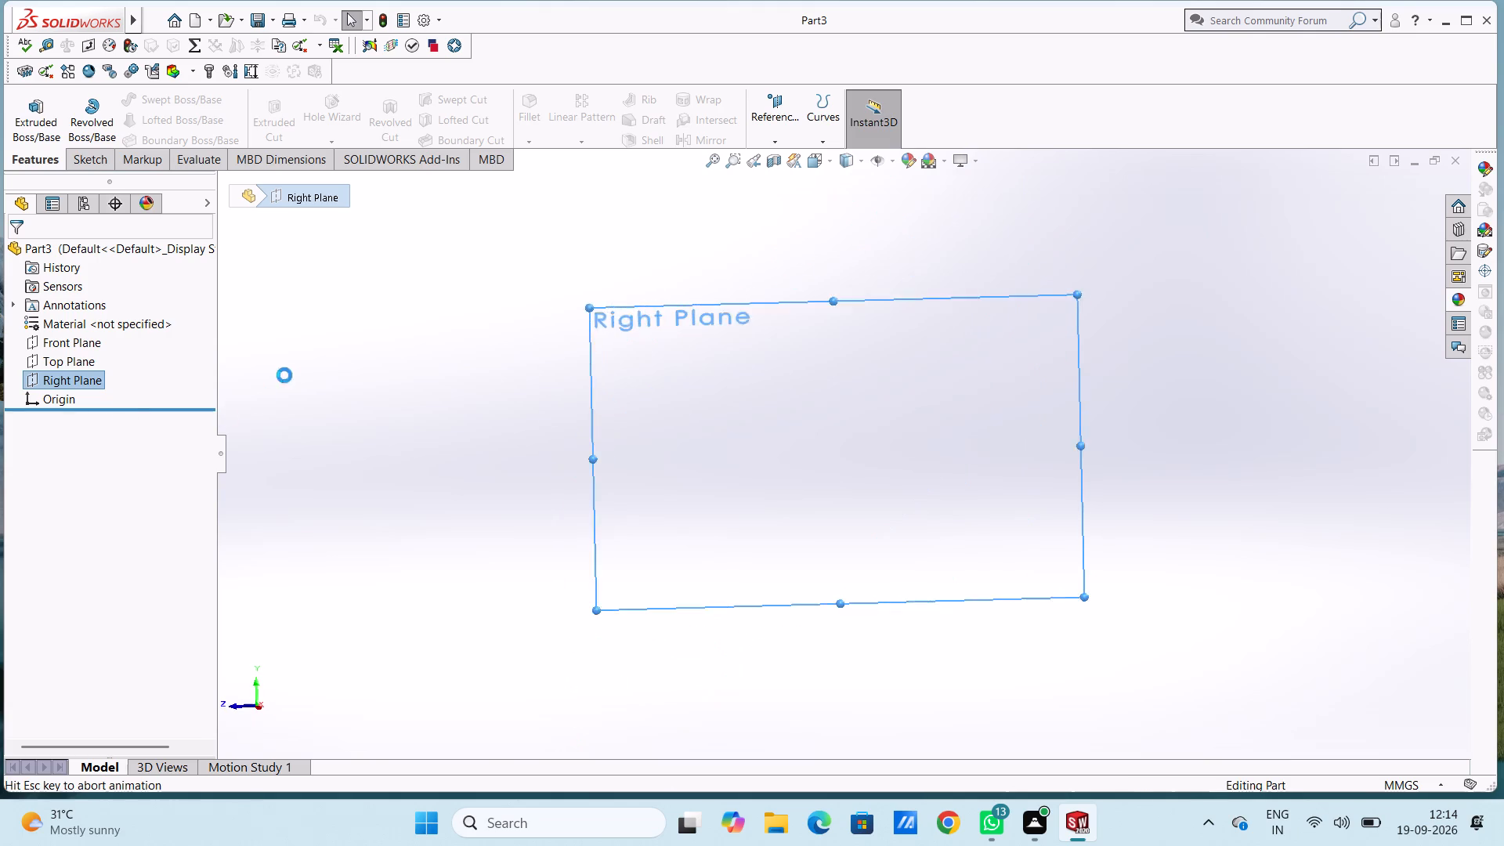
{"action": "left_click", "coordinate": [287, 371]}
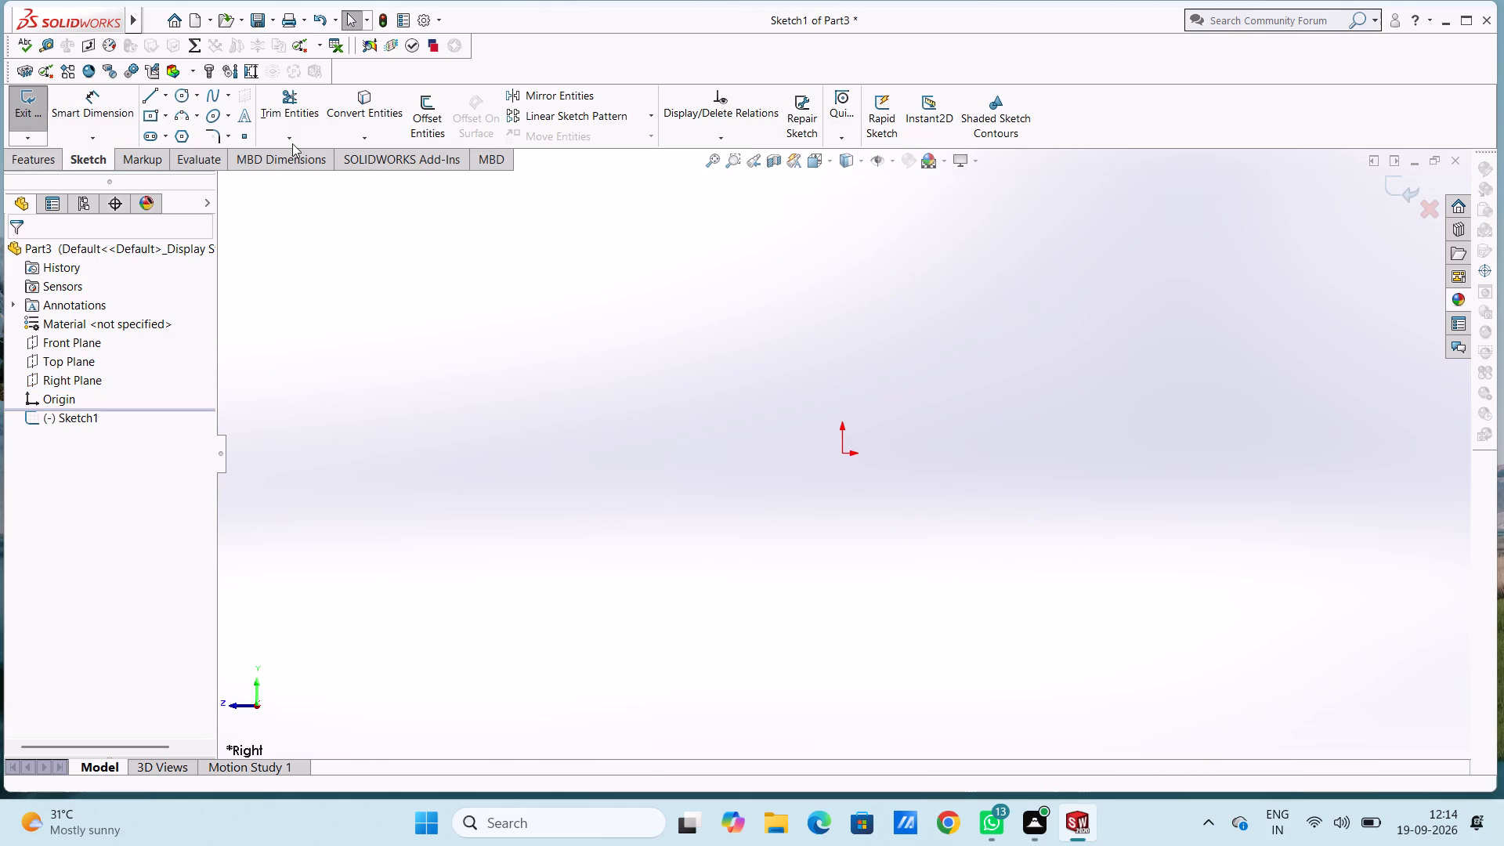
Sketch two concentric circles centred on the origin with radii of 9 mm and 10 mm.
{"action": "left_click", "coordinate": [180, 95]}
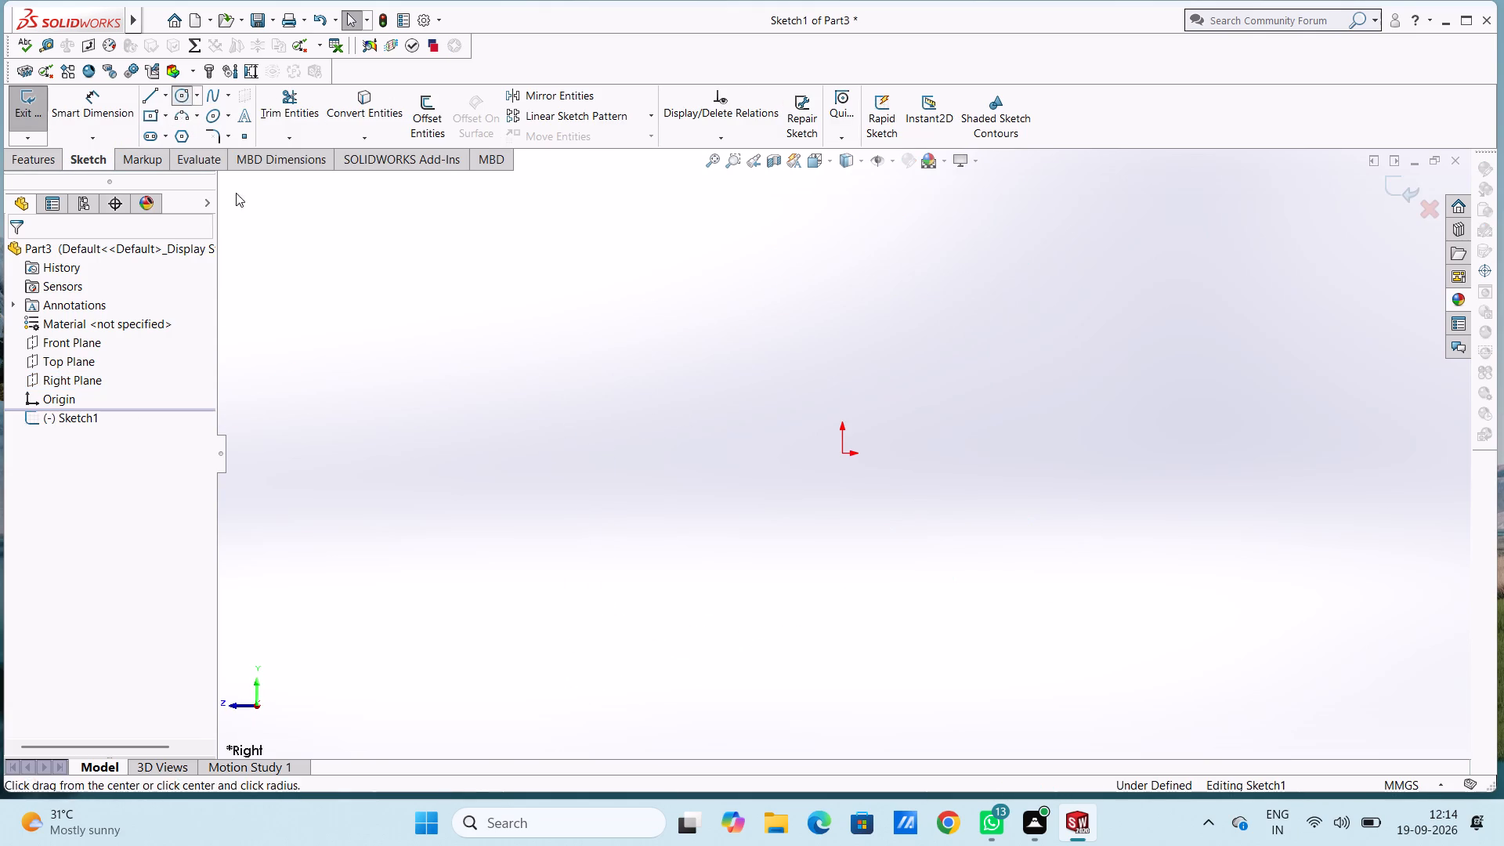
{"action": "left_click", "coordinate": [840, 457]}
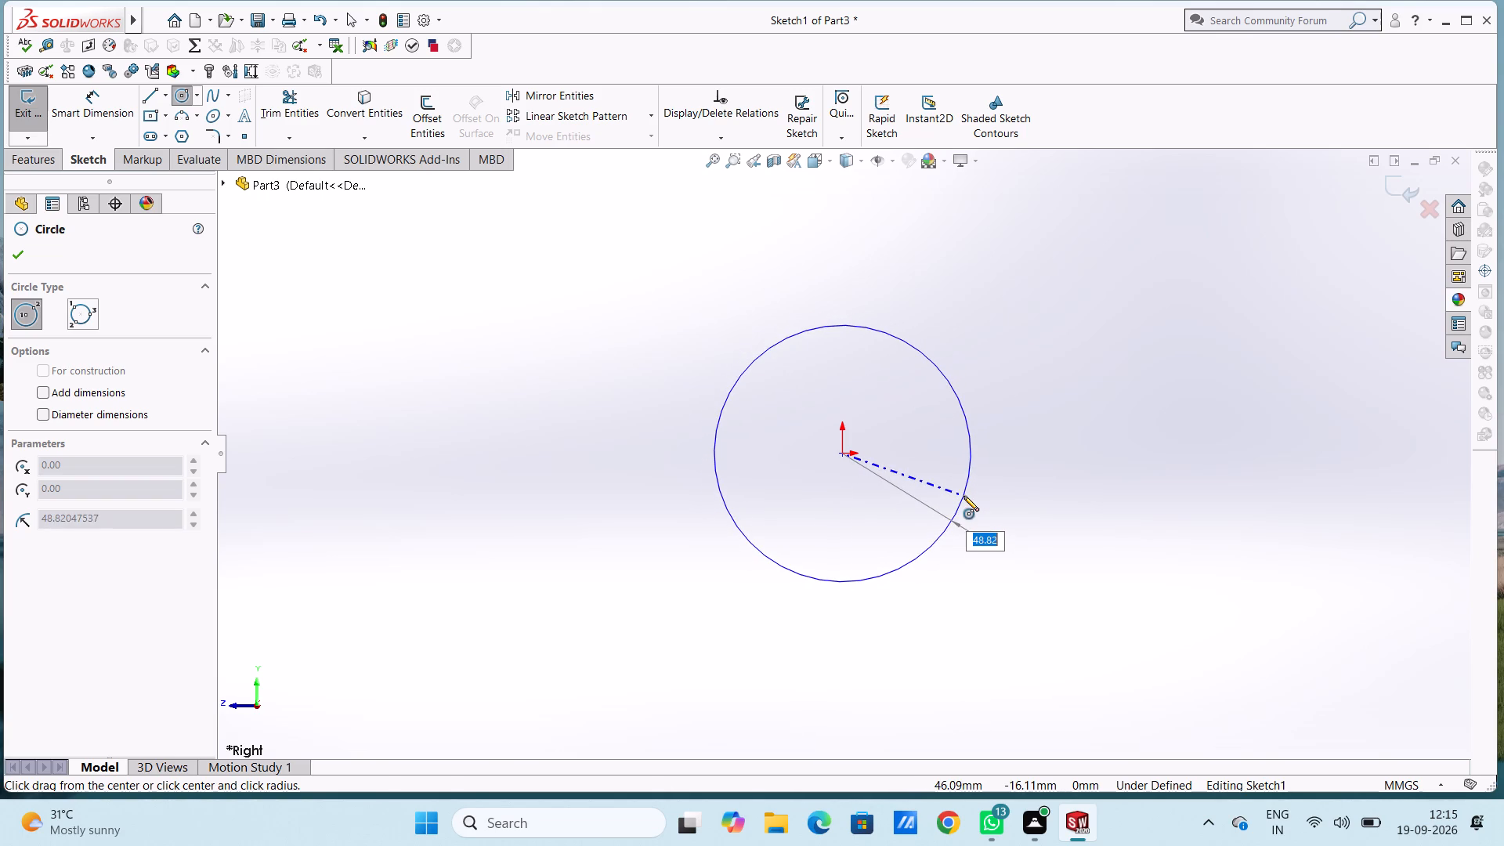
{"action": "key", "text": "9"}
{"action": "key", "text": "Return"}
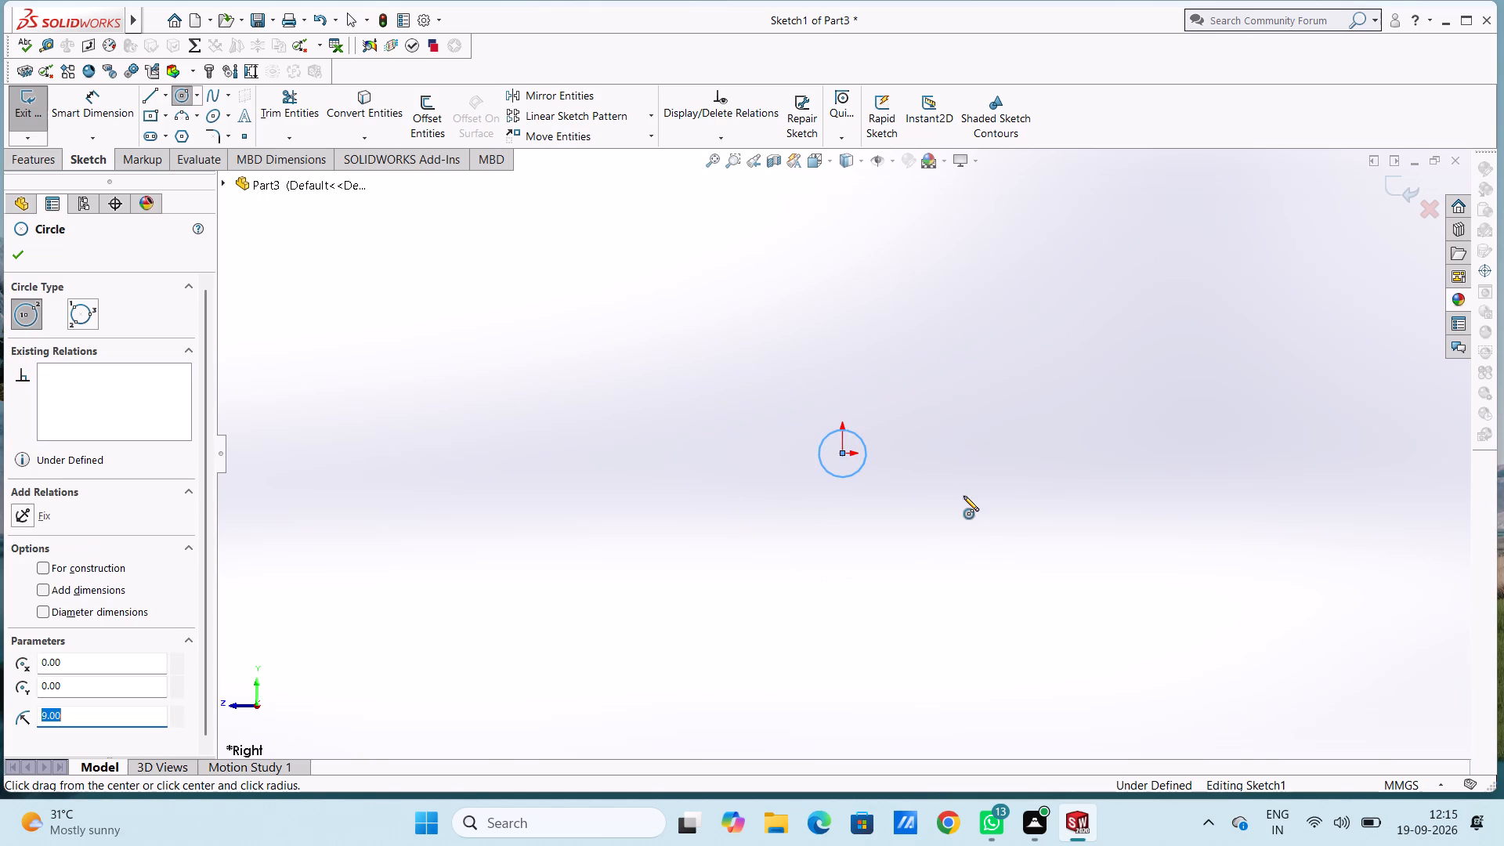
{"action": "scroll", "coordinate": [851, 429], "scroll_direction": "down", "scroll_amount": 4}
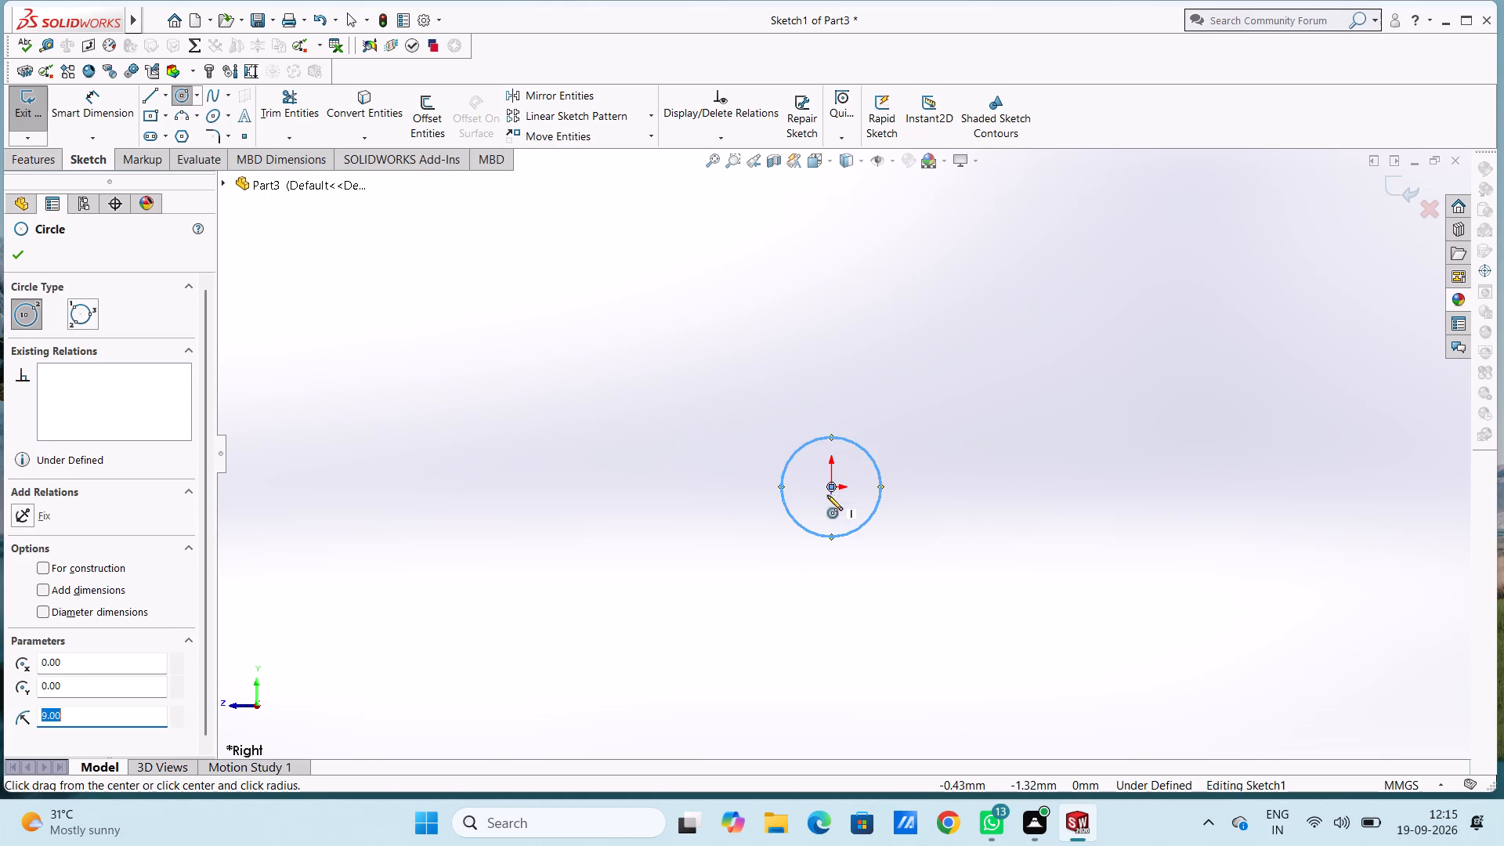
{"action": "left_click", "coordinate": [831, 486]}
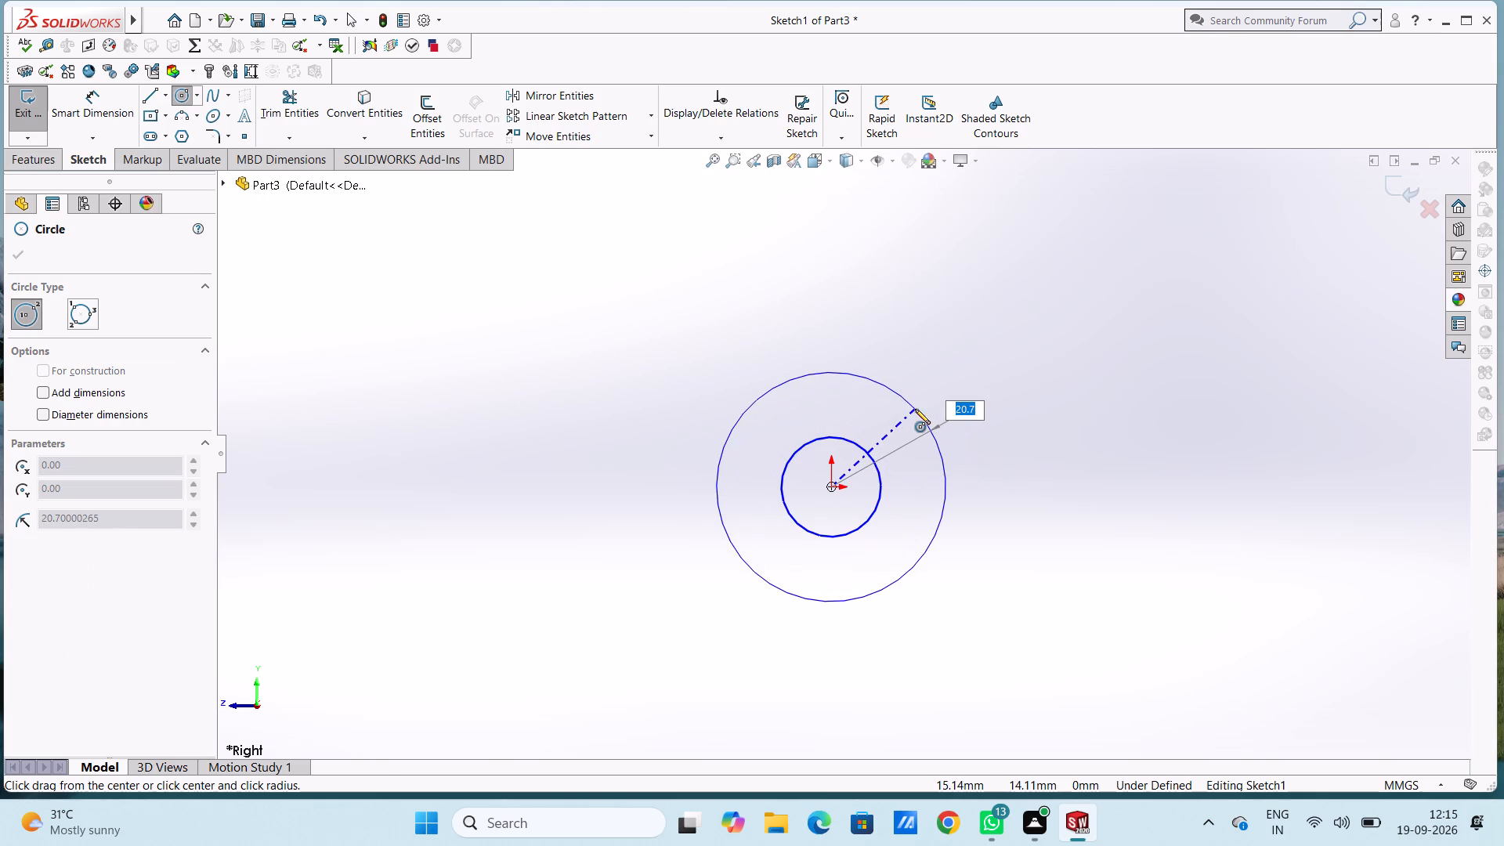
{"action": "type", "text": "10"}
{"action": "key", "text": "Return"}
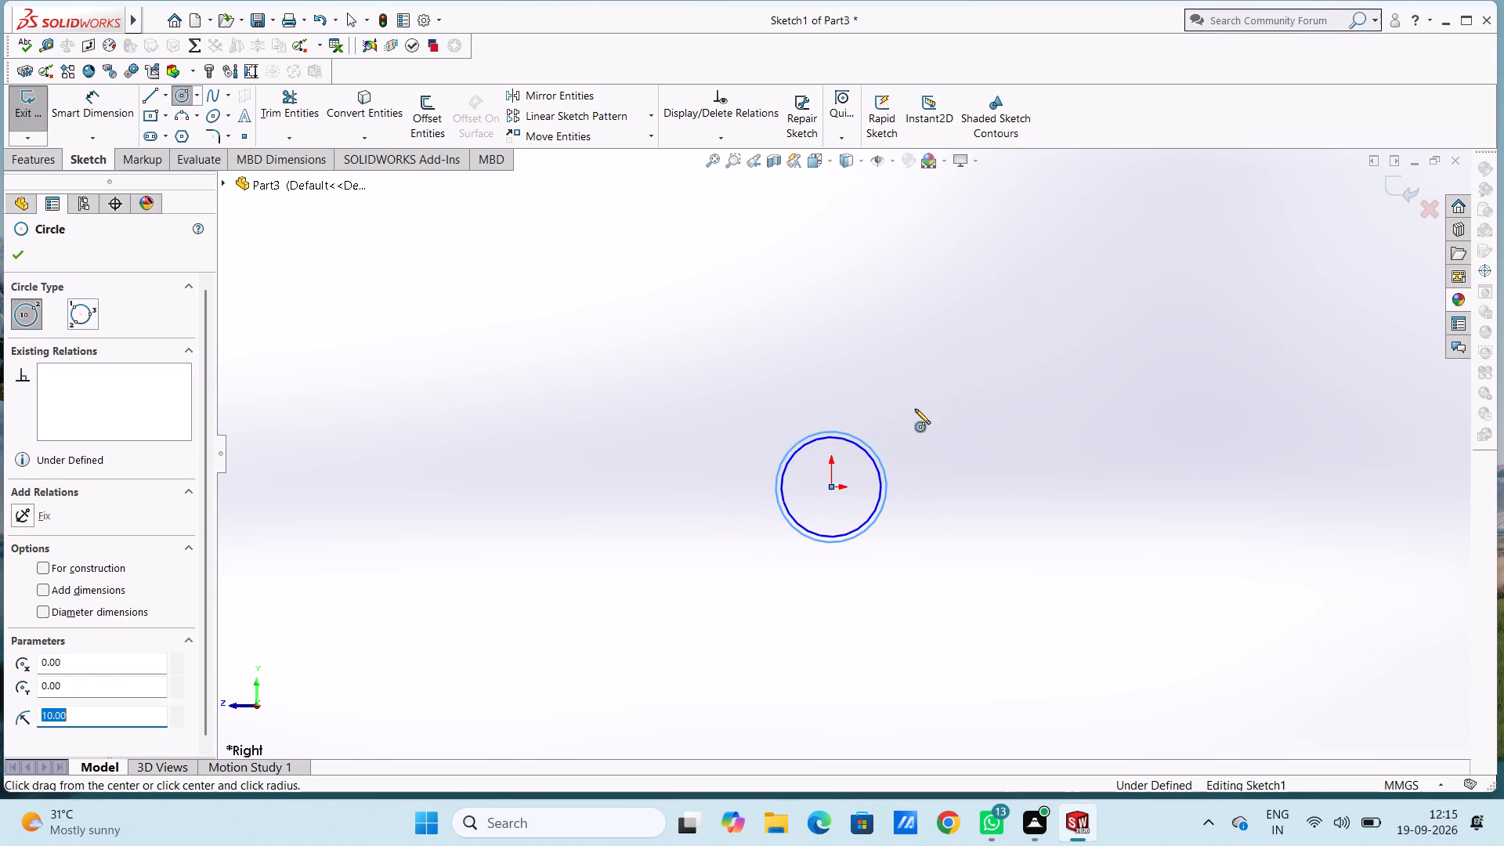
{"action": "scroll", "coordinate": [826, 526], "scroll_direction": "down", "scroll_amount": 3}
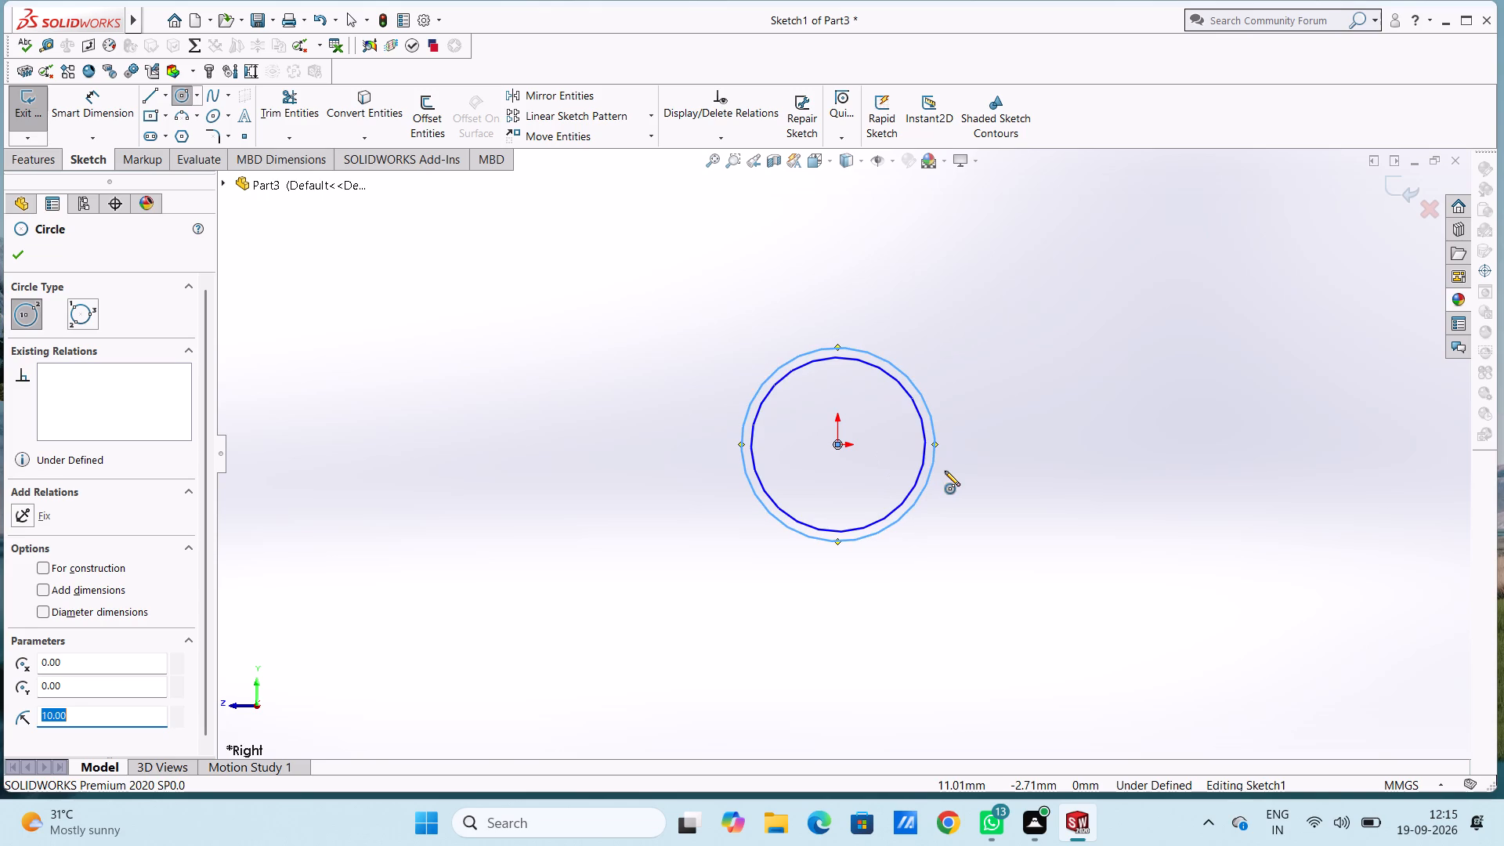
{"action": "key", "text": "Escape"}
{"action": "key", "text": "Escape"}
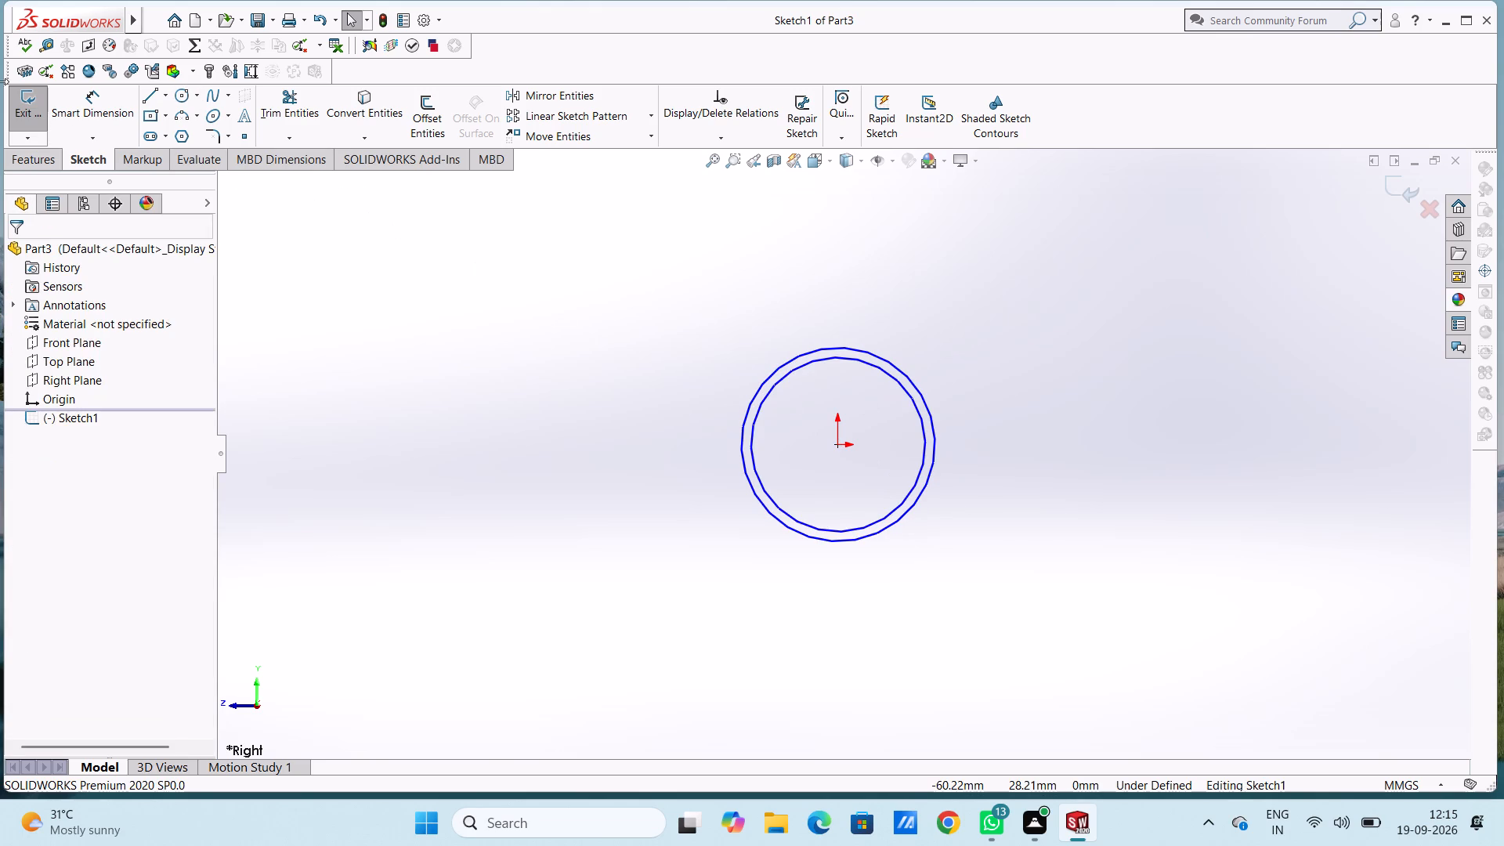
Add diameter dimensions to the outer circle and the inner circle.
{"action": "left_click", "coordinate": [85, 108]}
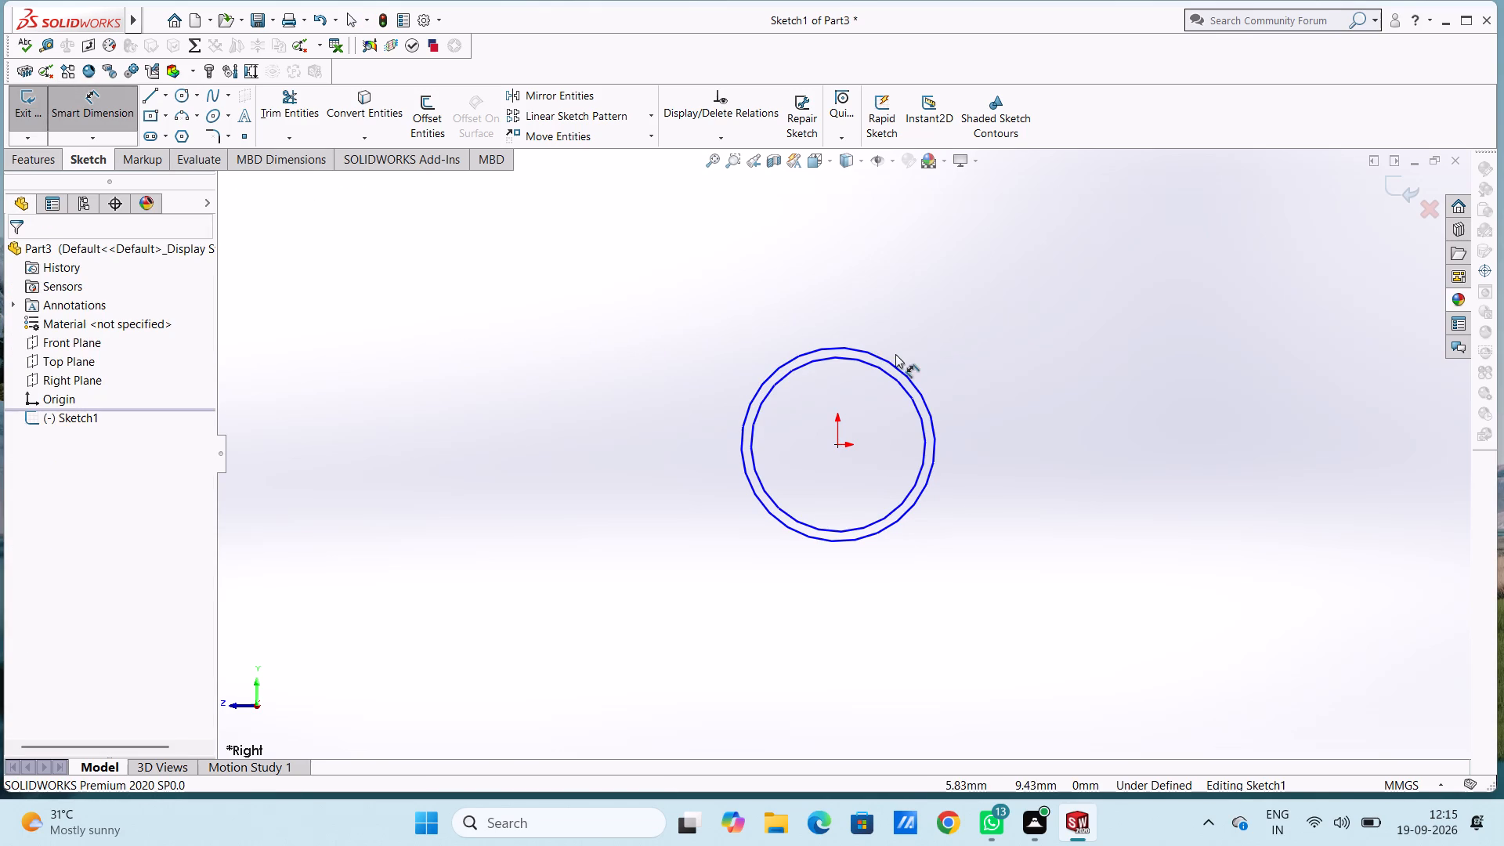
{"action": "left_click", "coordinate": [895, 368]}
{"action": "left_click", "coordinate": [1194, 262]}
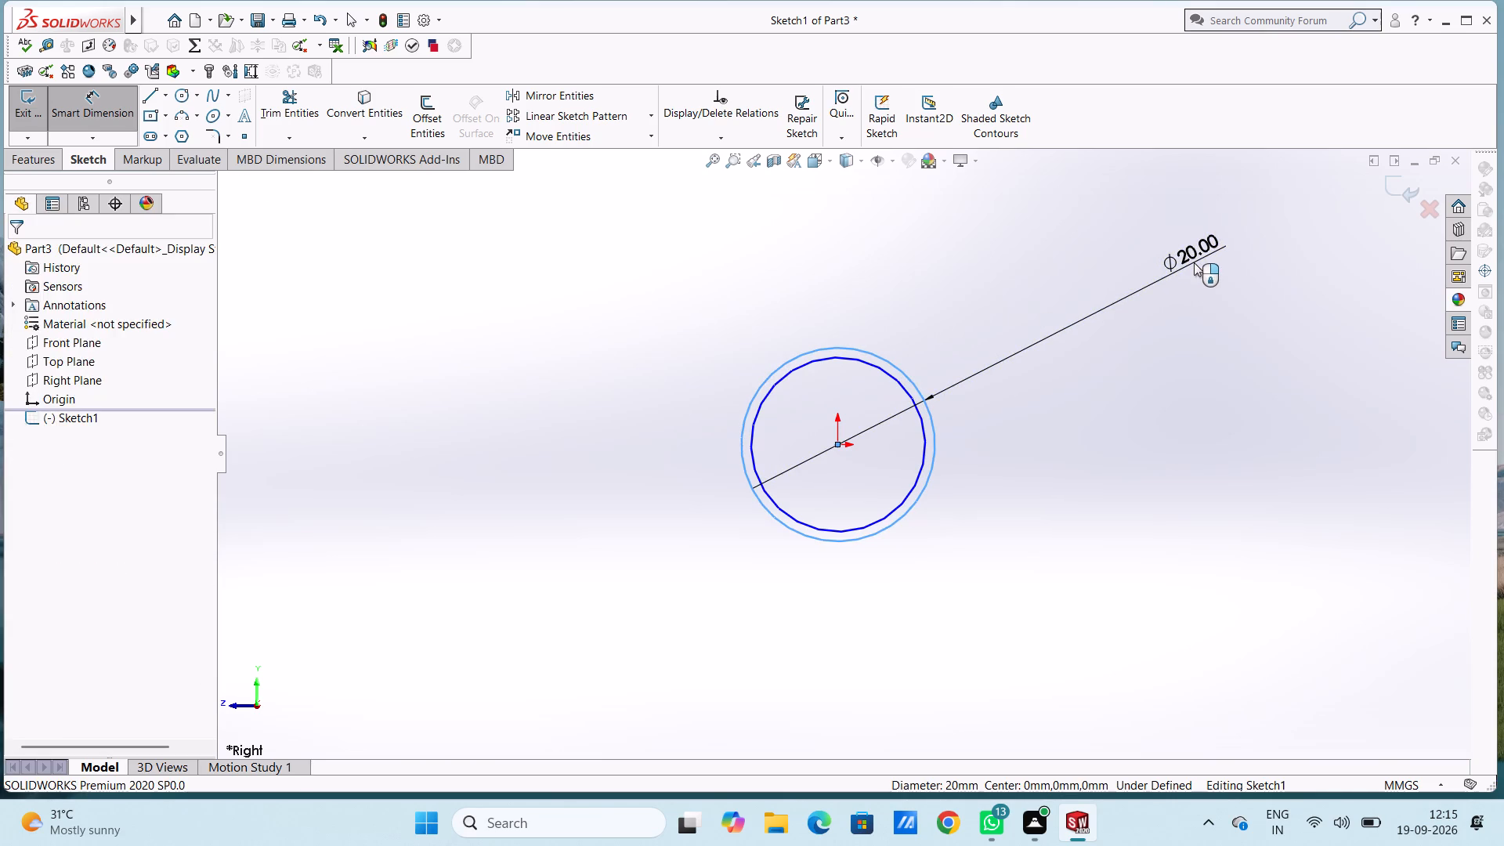
{"action": "left_click", "coordinate": [1127, 240]}
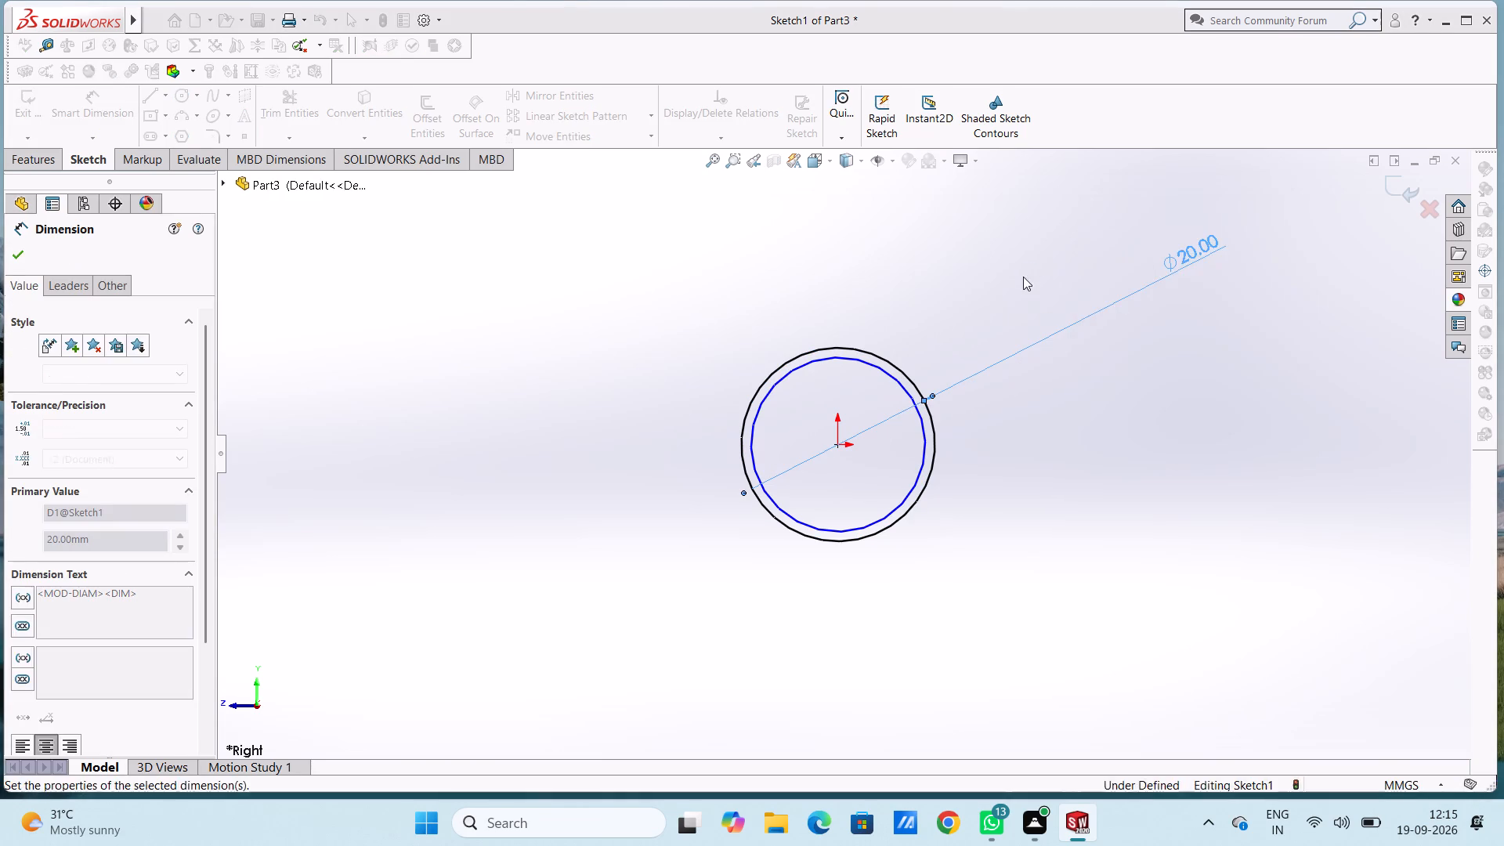
{"action": "left_click", "coordinate": [1023, 277]}
{"action": "left_click", "coordinate": [906, 390]}
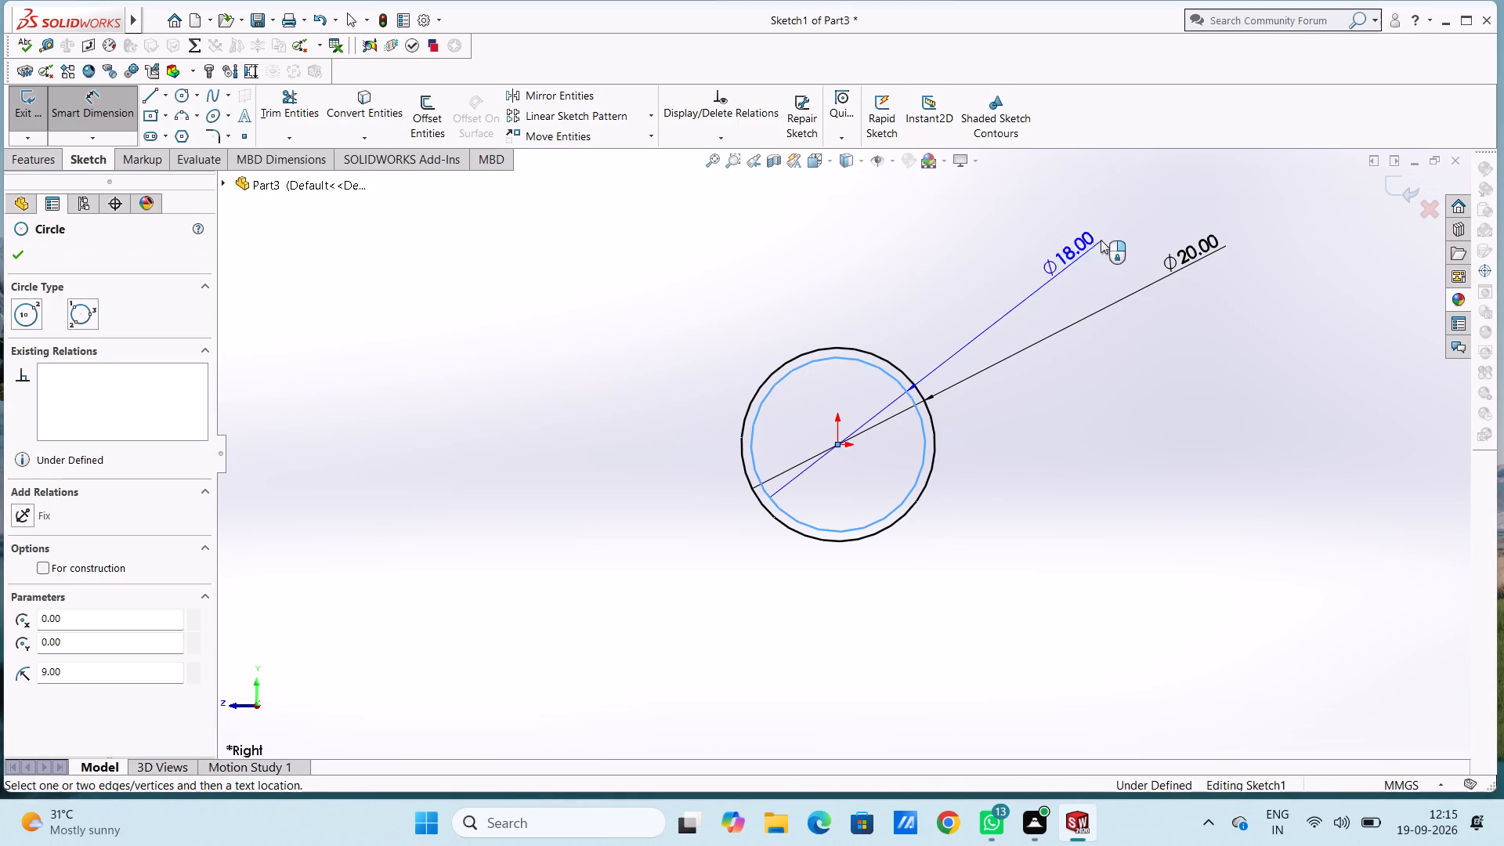
{"action": "left_click", "coordinate": [1140, 226]}
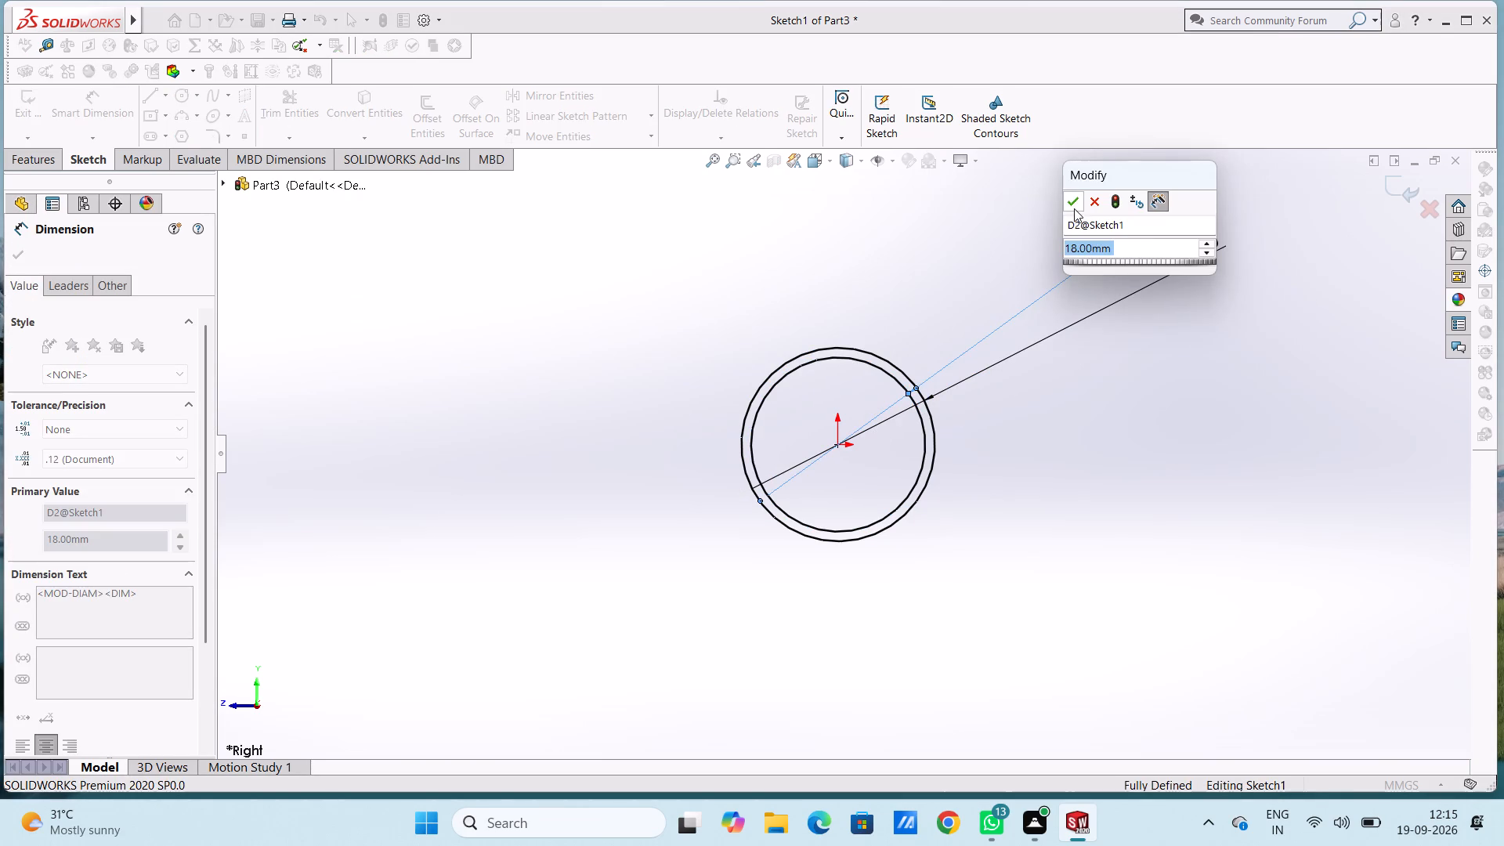
{"action": "left_click", "coordinate": [1072, 204]}
{"action": "left_click", "coordinate": [1003, 255]}
{"action": "key", "text": "Escape"}
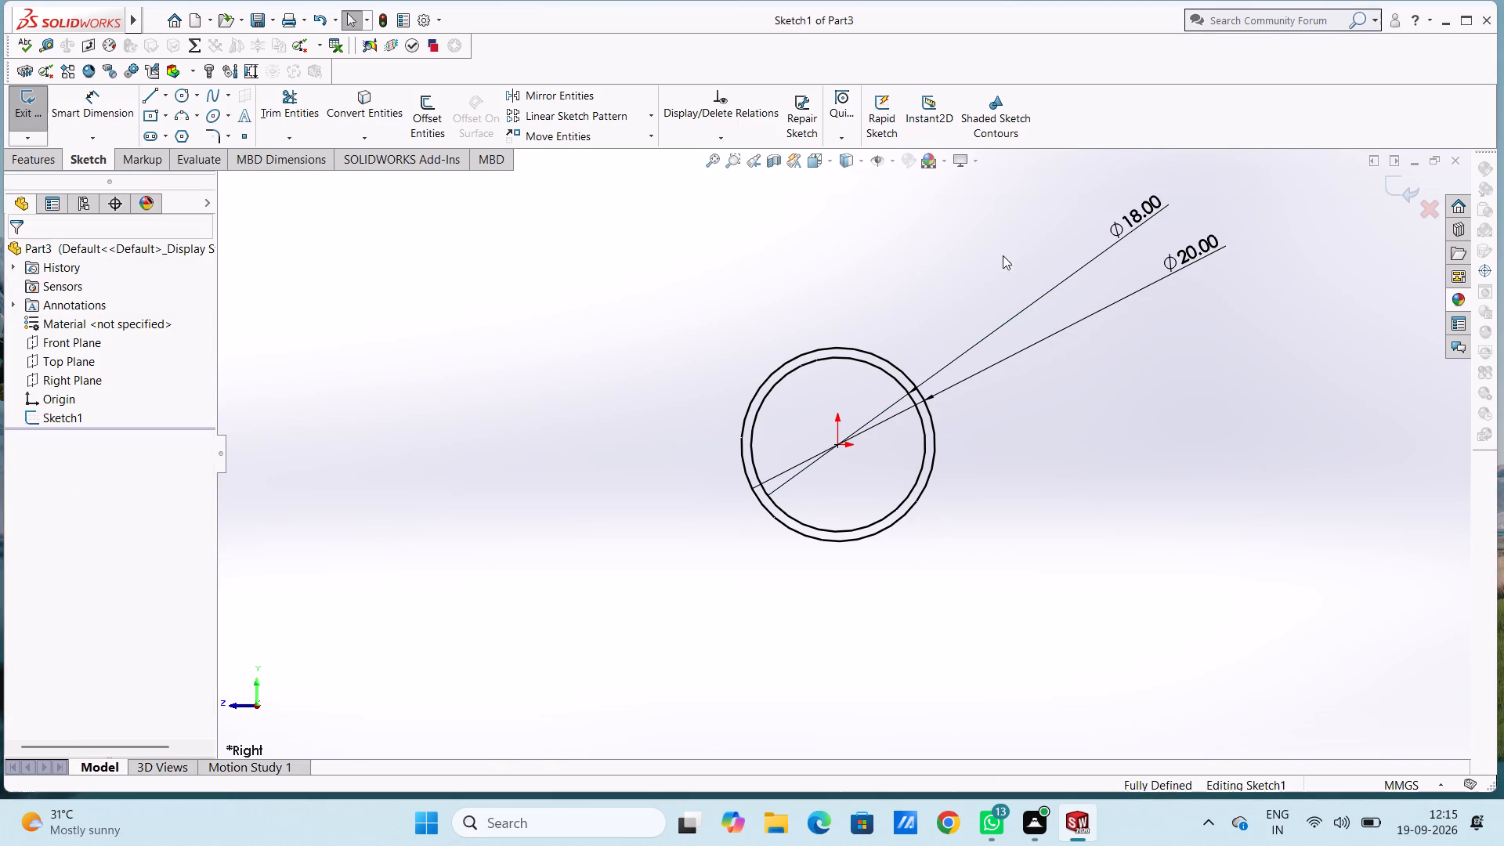
{"action": "key", "text": "Escape"}
Sketch a vertical midpoint line beside the circles, level with the origin, with a half-length of 11 mm.
{"action": "scroll", "coordinate": [851, 475], "scroll_direction": "down", "scroll_amount": 2}
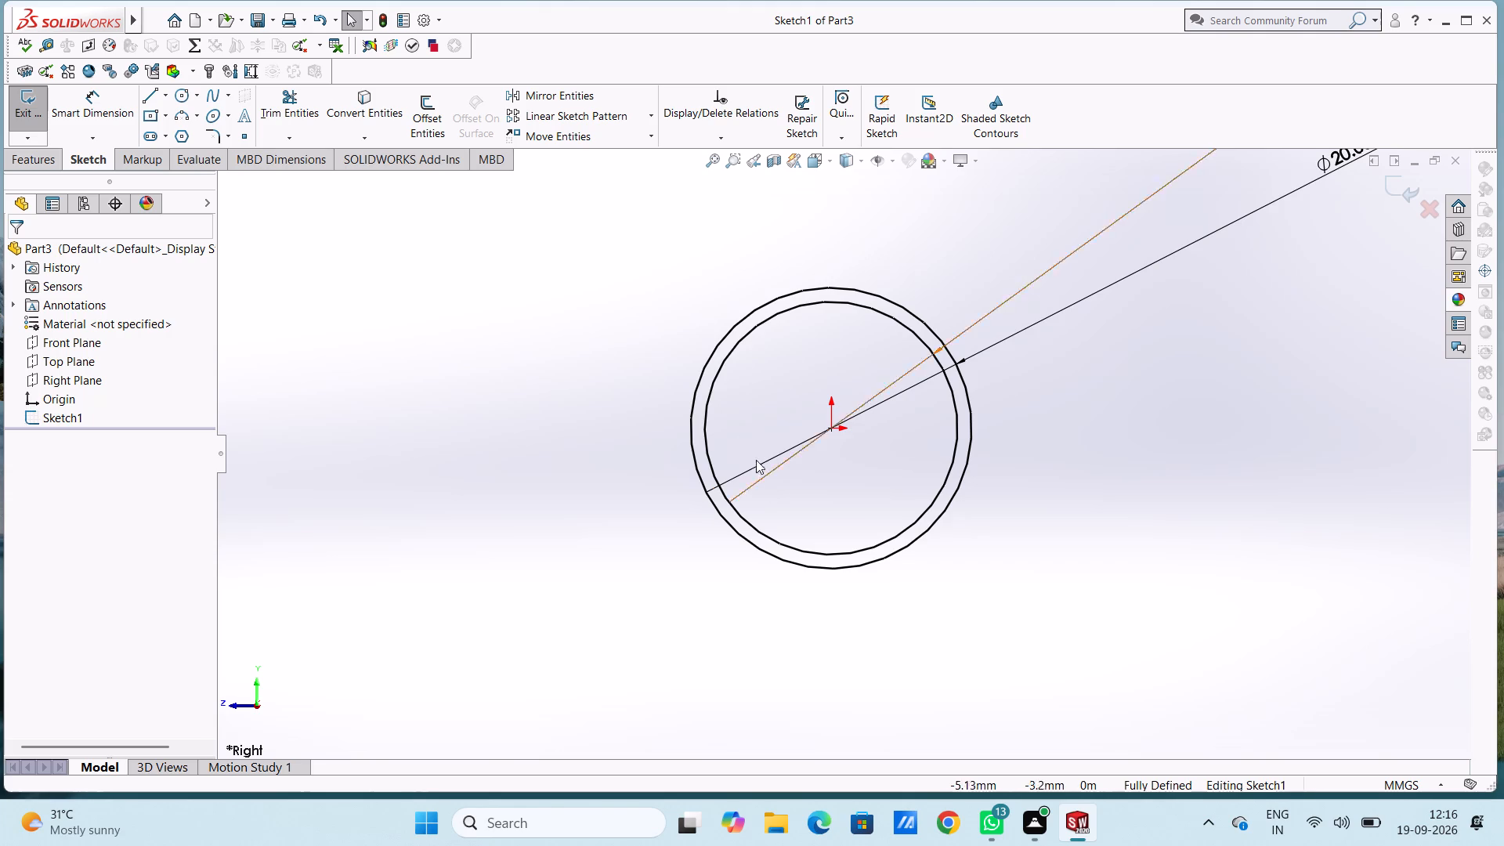
{"action": "left_click", "coordinate": [168, 100]}
{"action": "left_click", "coordinate": [186, 156]}
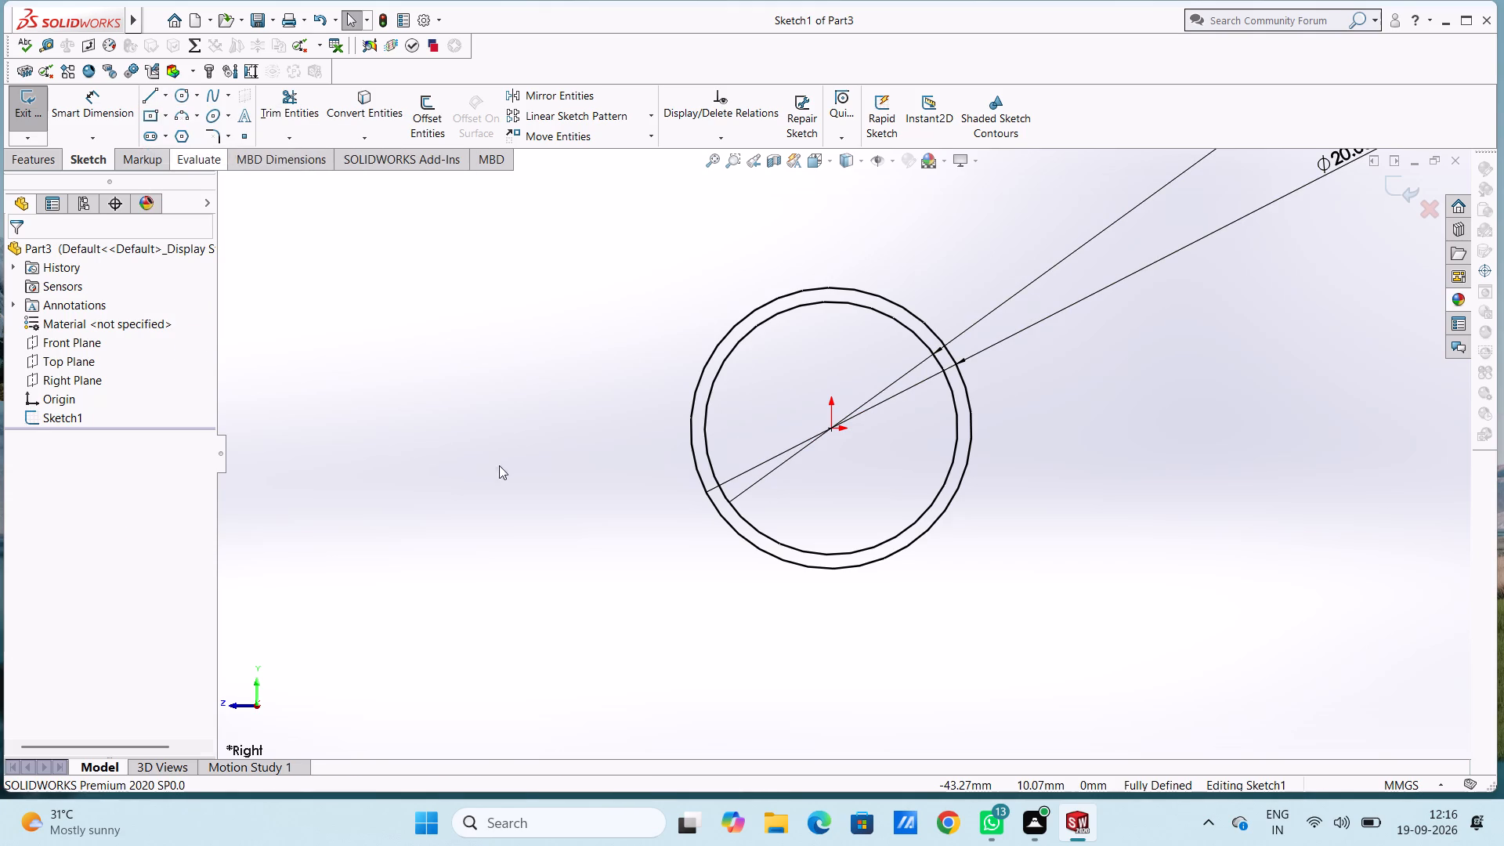
{"action": "left_click", "coordinate": [621, 431]}
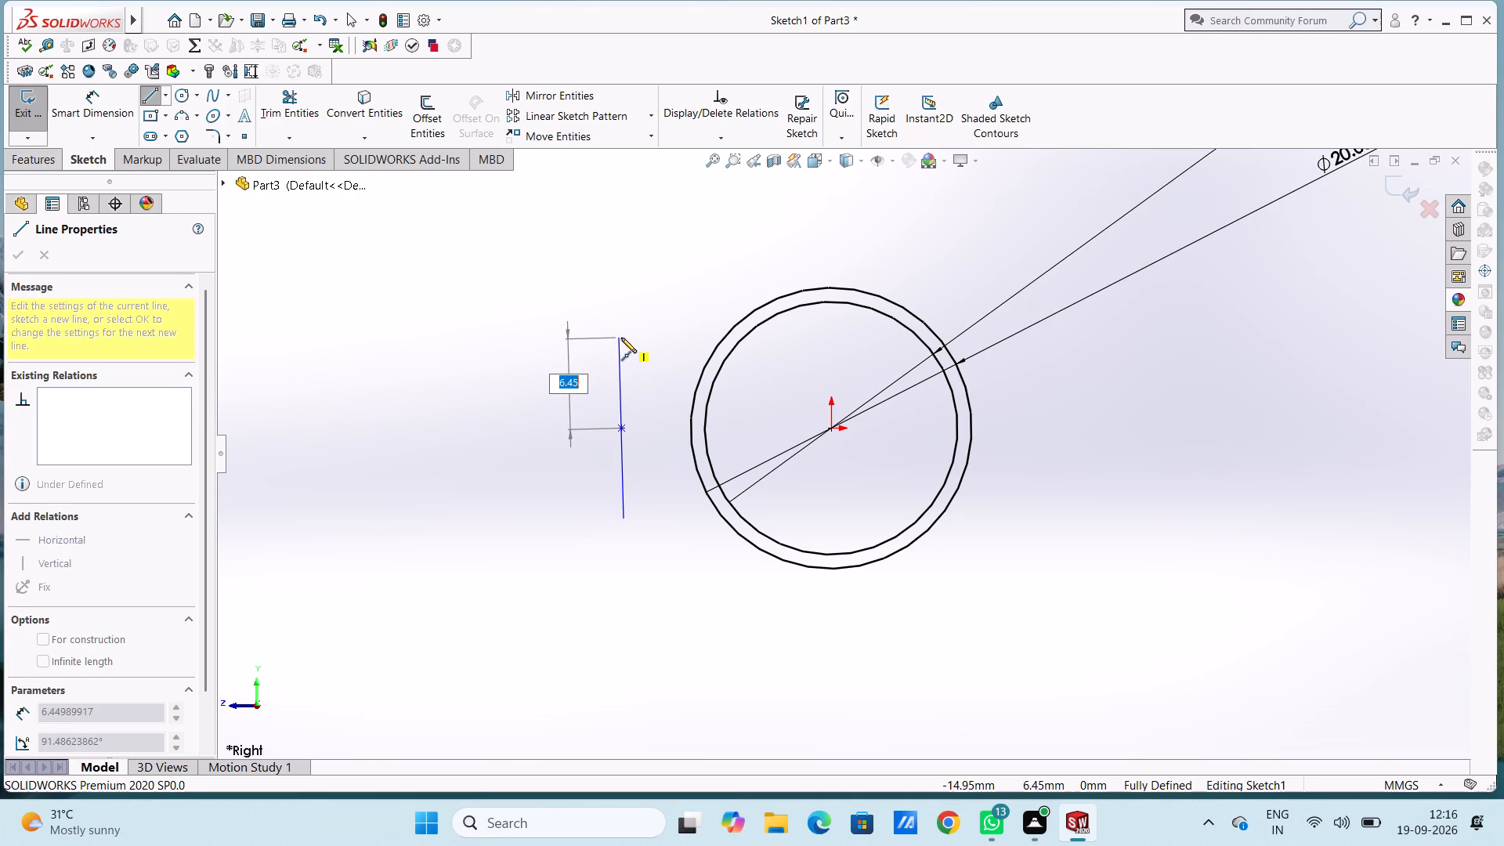
{"action": "type", "text": "11"}
{"action": "key", "text": "Return"}
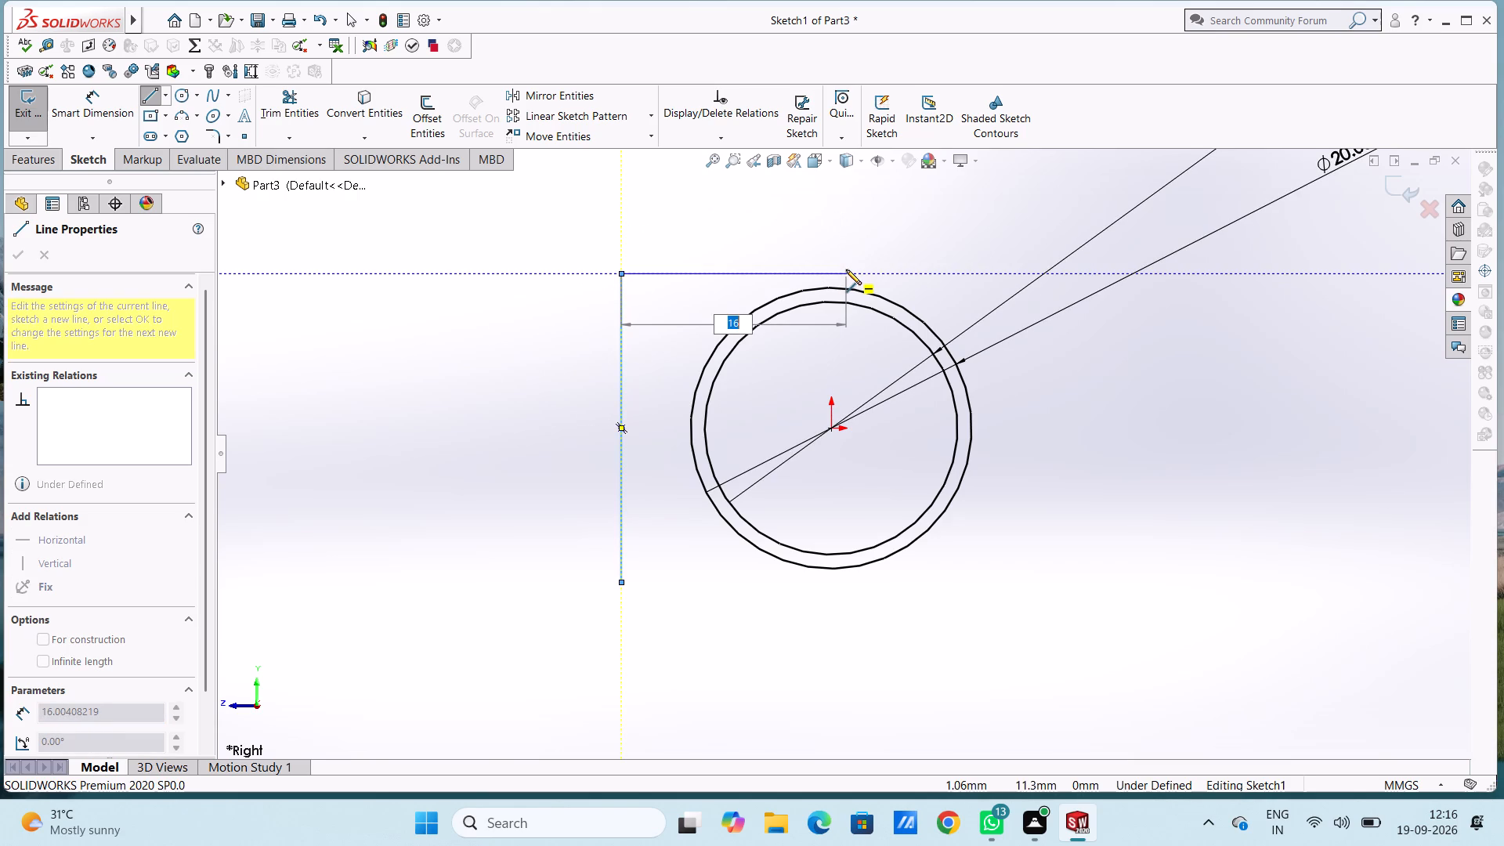
{"action": "key", "text": "Escape"}
{"action": "key", "text": "Escape"}
{"action": "key", "text": "Escape"}
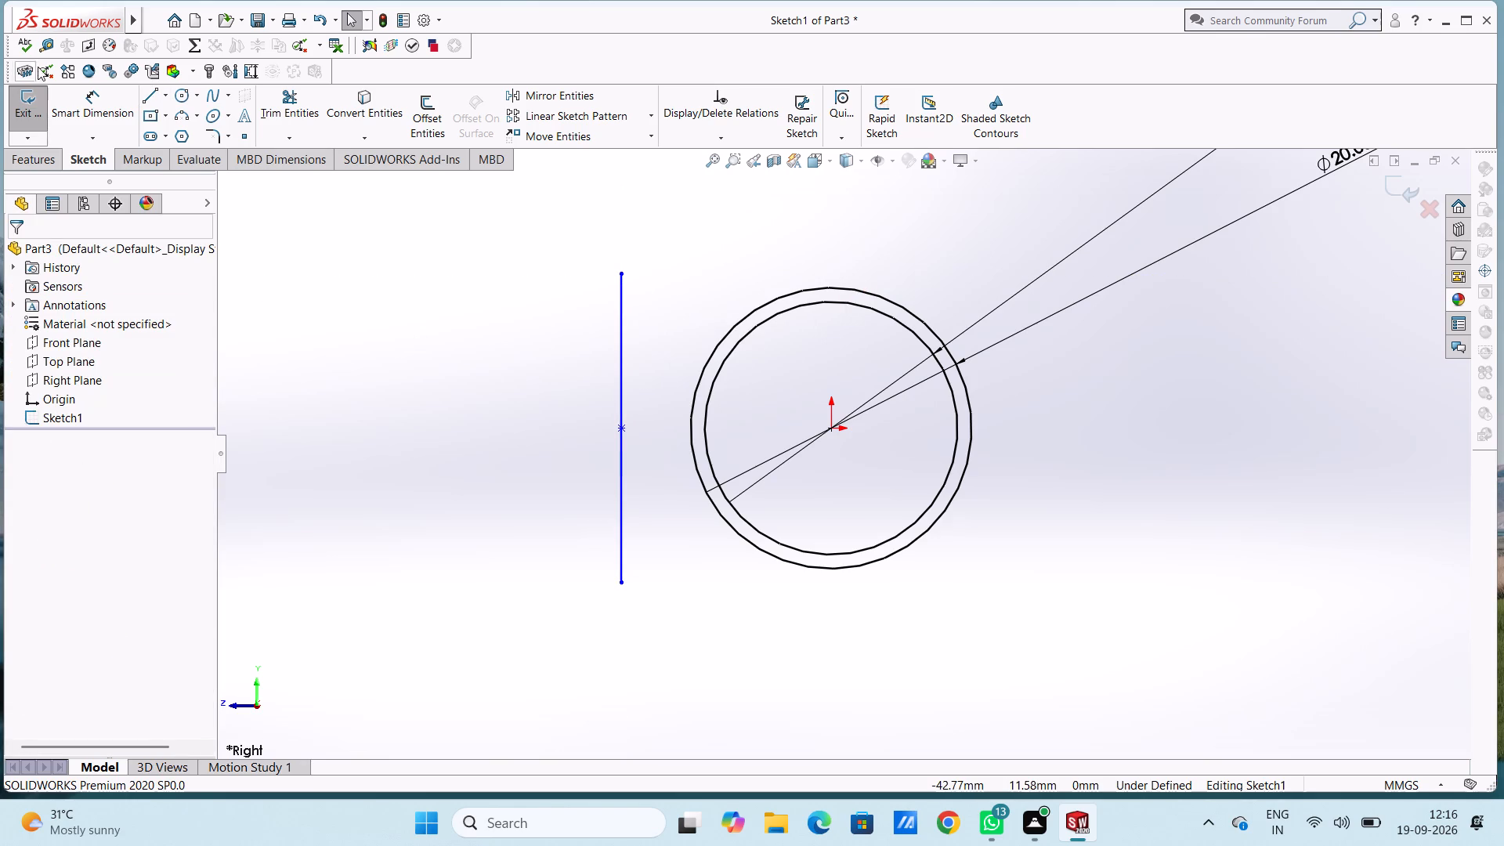
Dimension the vertical line's half-length from its upper endpoint to its midpoint.
{"action": "left_click", "coordinate": [95, 119]}
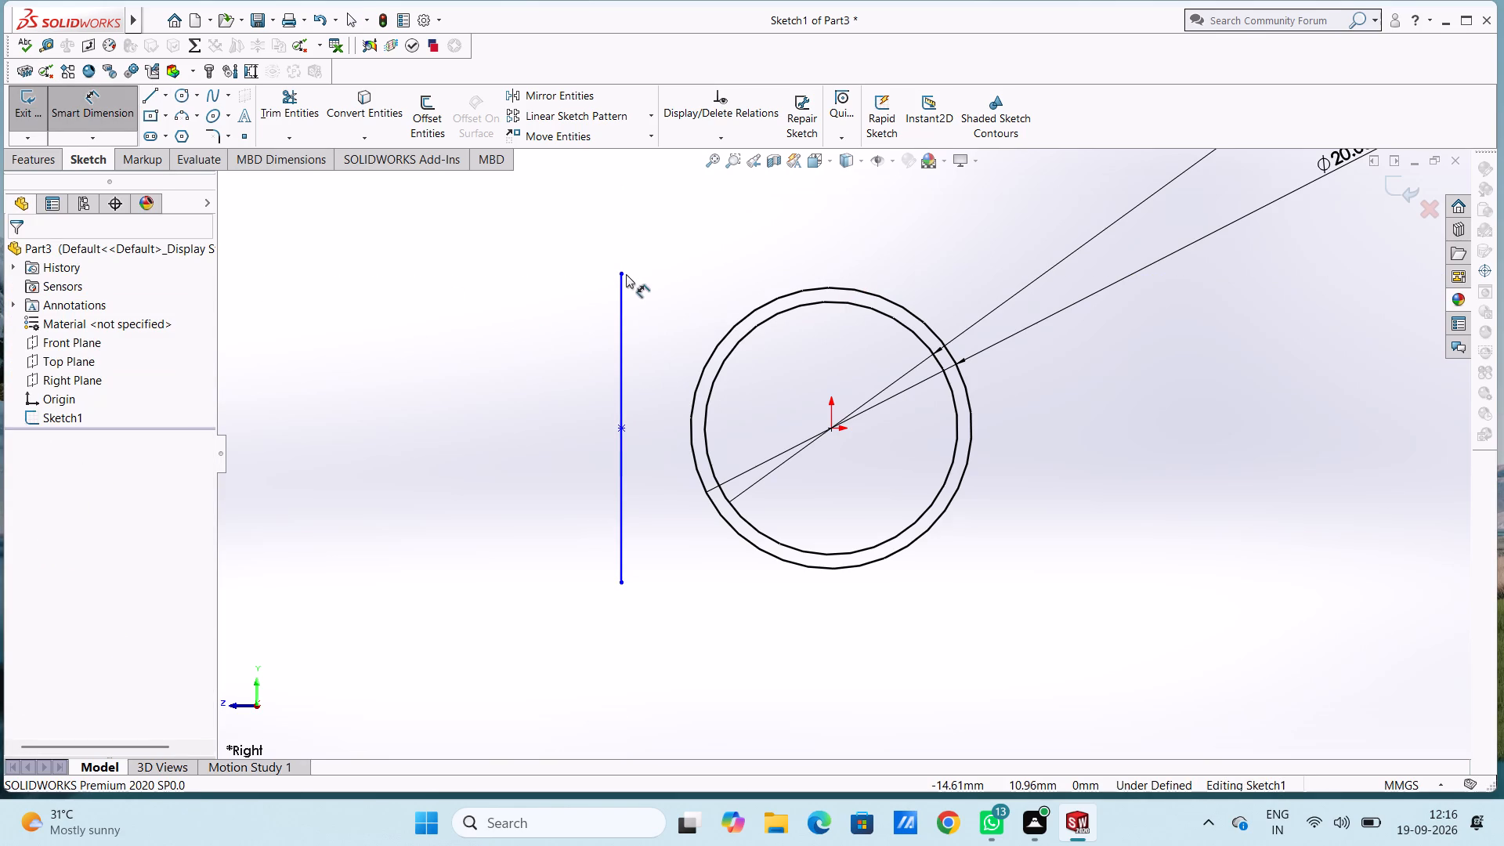
{"action": "left_click", "coordinate": [621, 274]}
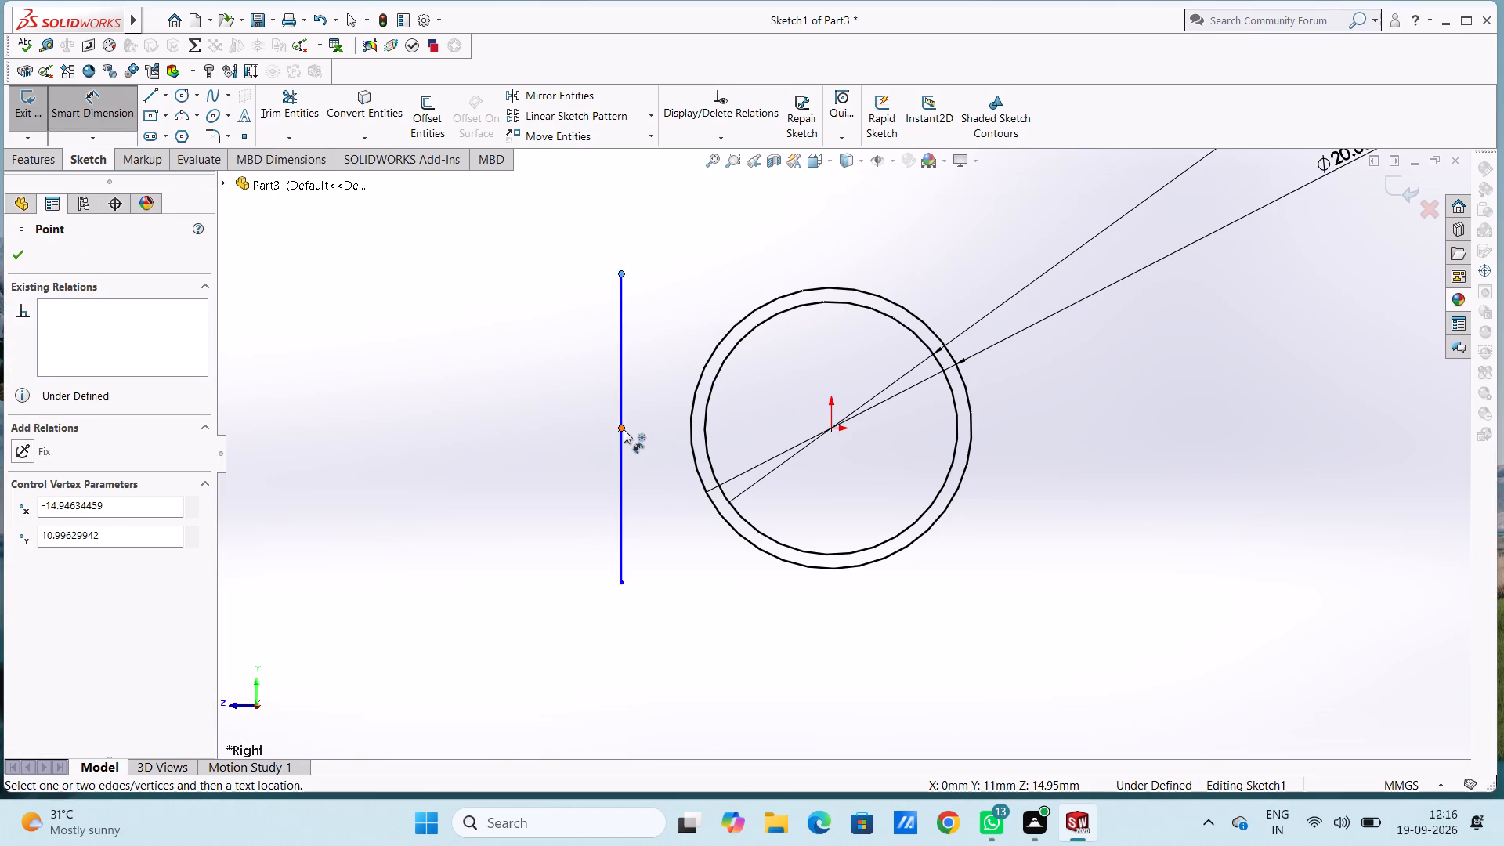
{"action": "left_click", "coordinate": [623, 428]}
{"action": "left_click", "coordinate": [436, 418]}
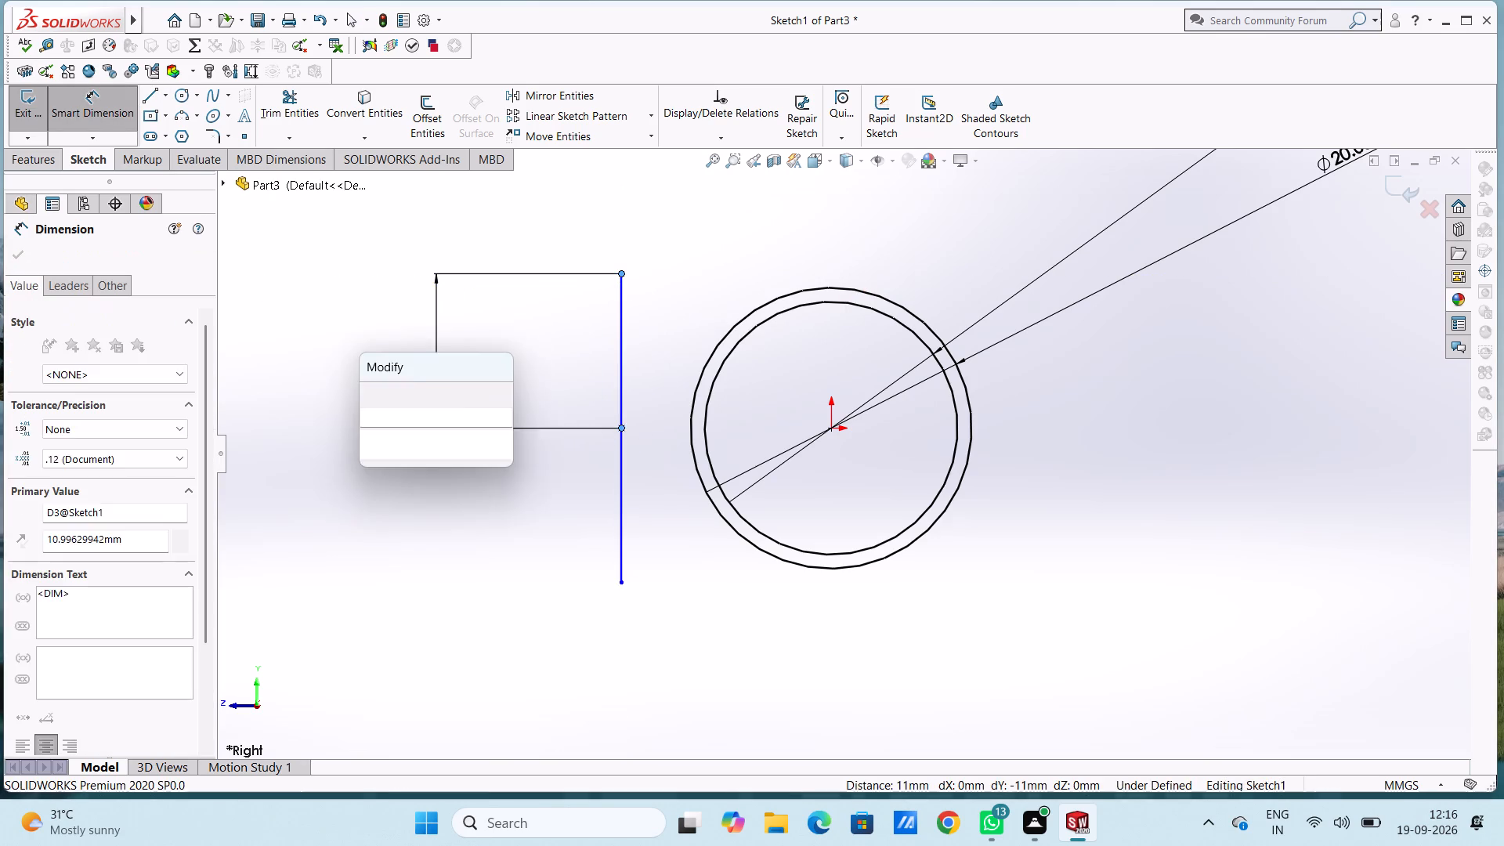
{"action": "left_click", "coordinate": [368, 395]}
{"action": "left_click", "coordinate": [360, 345]}
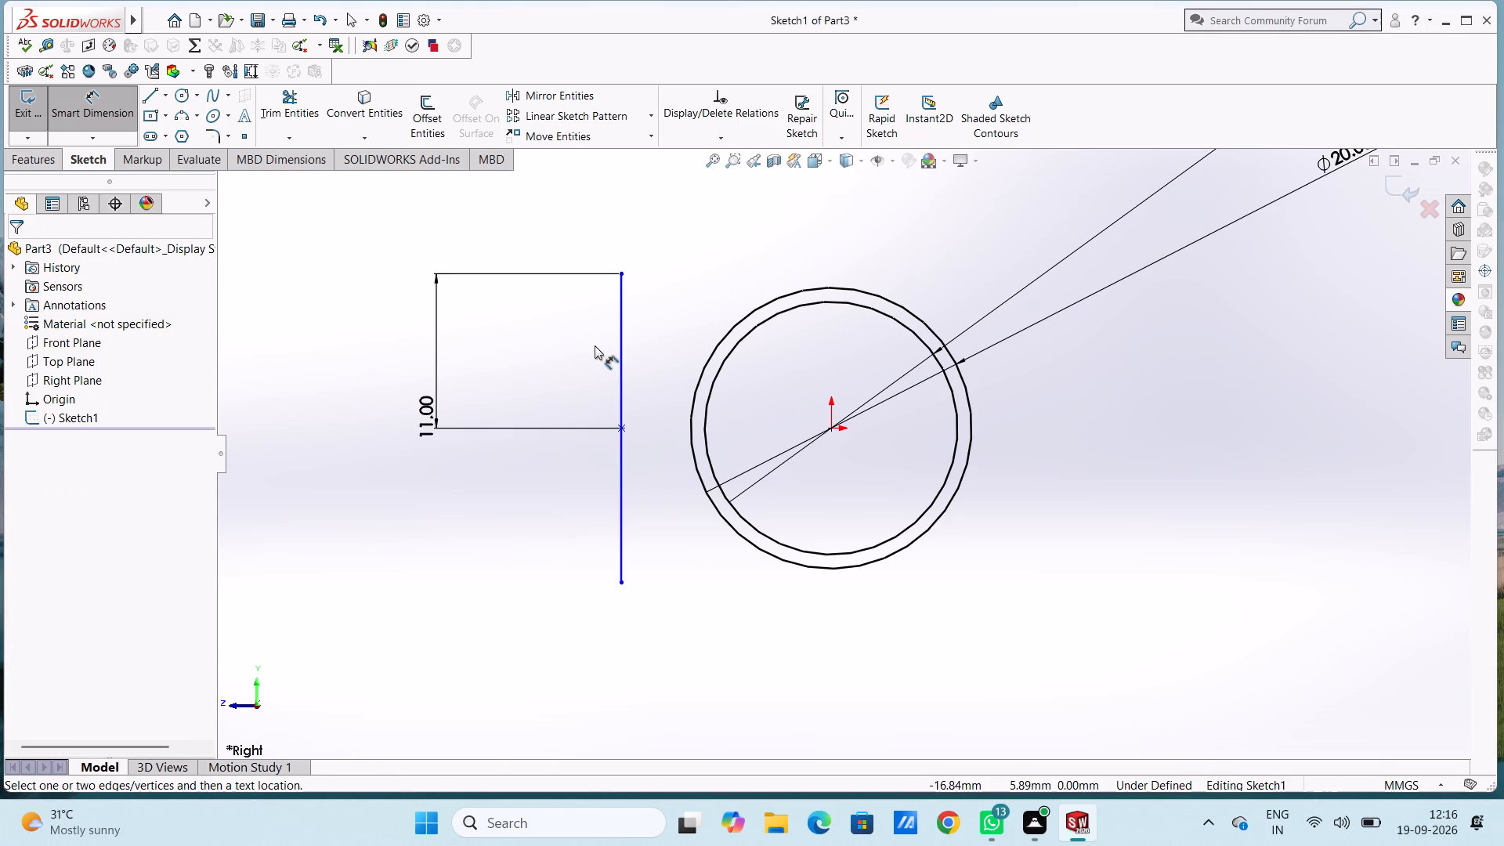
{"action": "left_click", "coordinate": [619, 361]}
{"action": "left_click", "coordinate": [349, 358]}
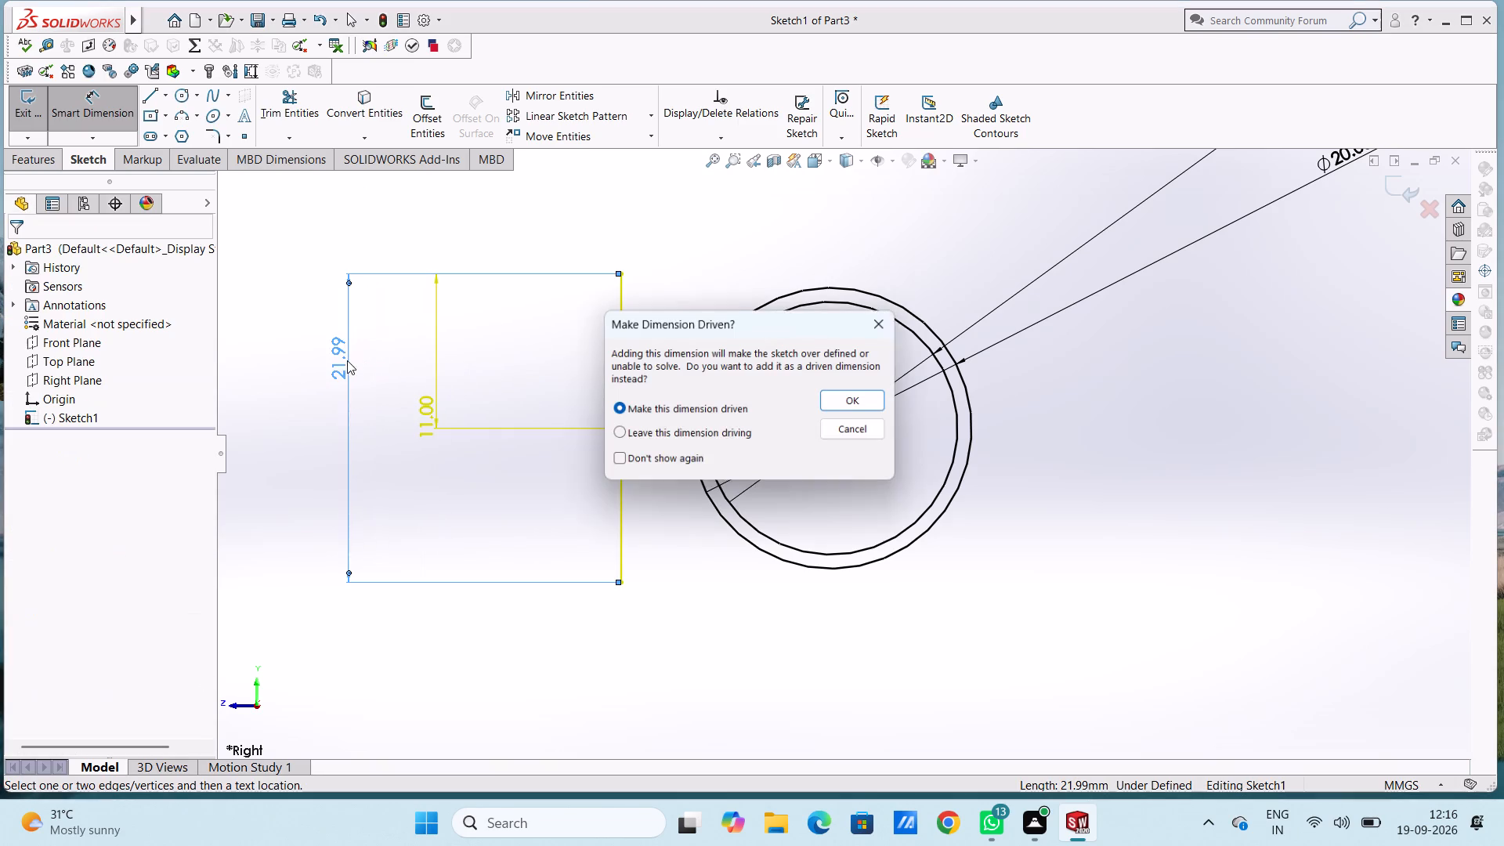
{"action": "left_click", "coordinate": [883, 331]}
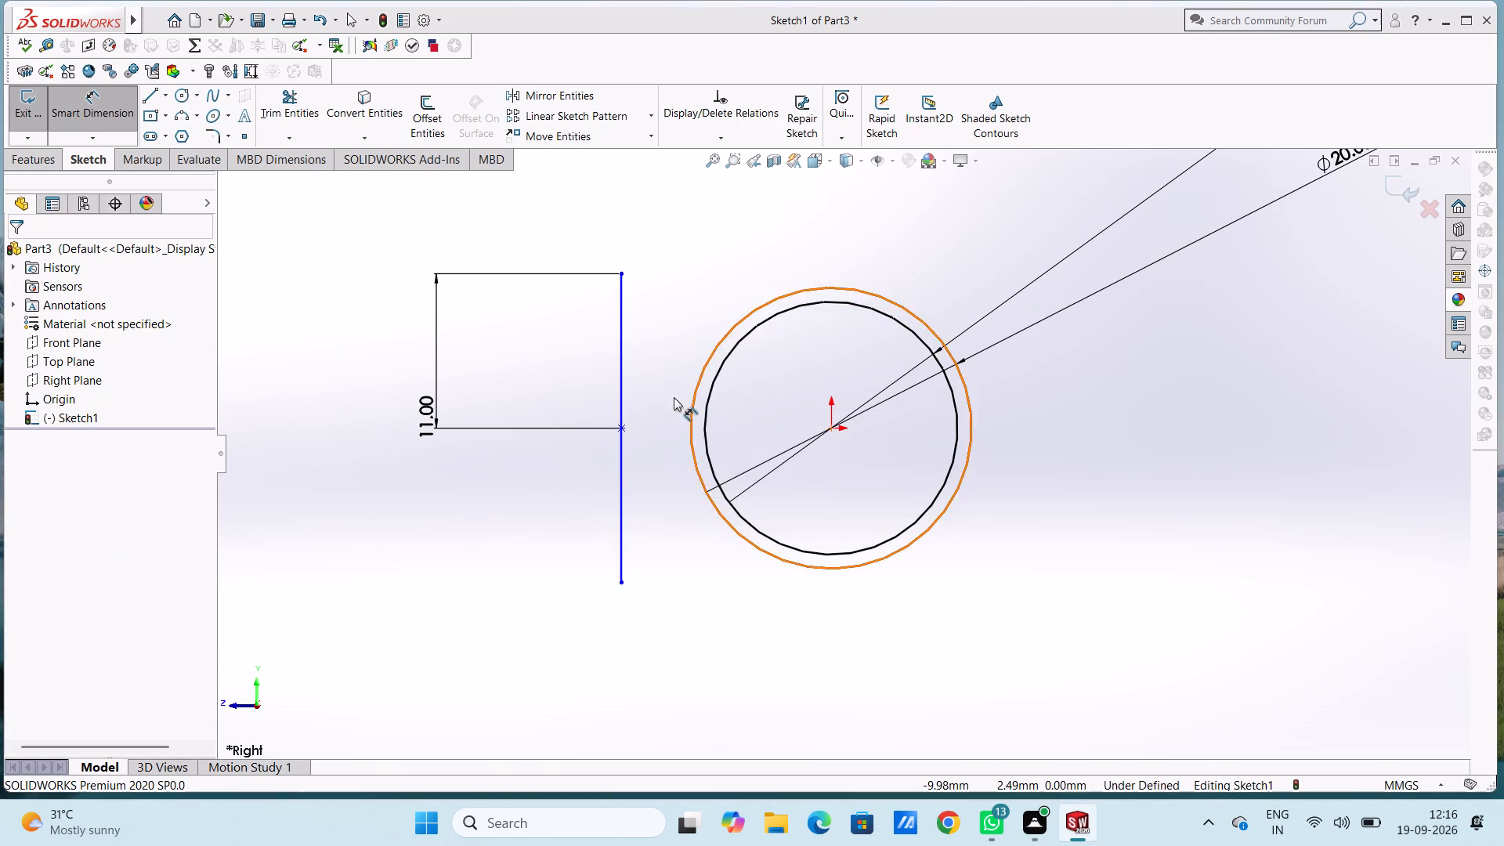
Dimension the horizontal distance between the vertical line and the origin, and set it to 28 mm.
{"action": "left_click", "coordinate": [617, 374]}
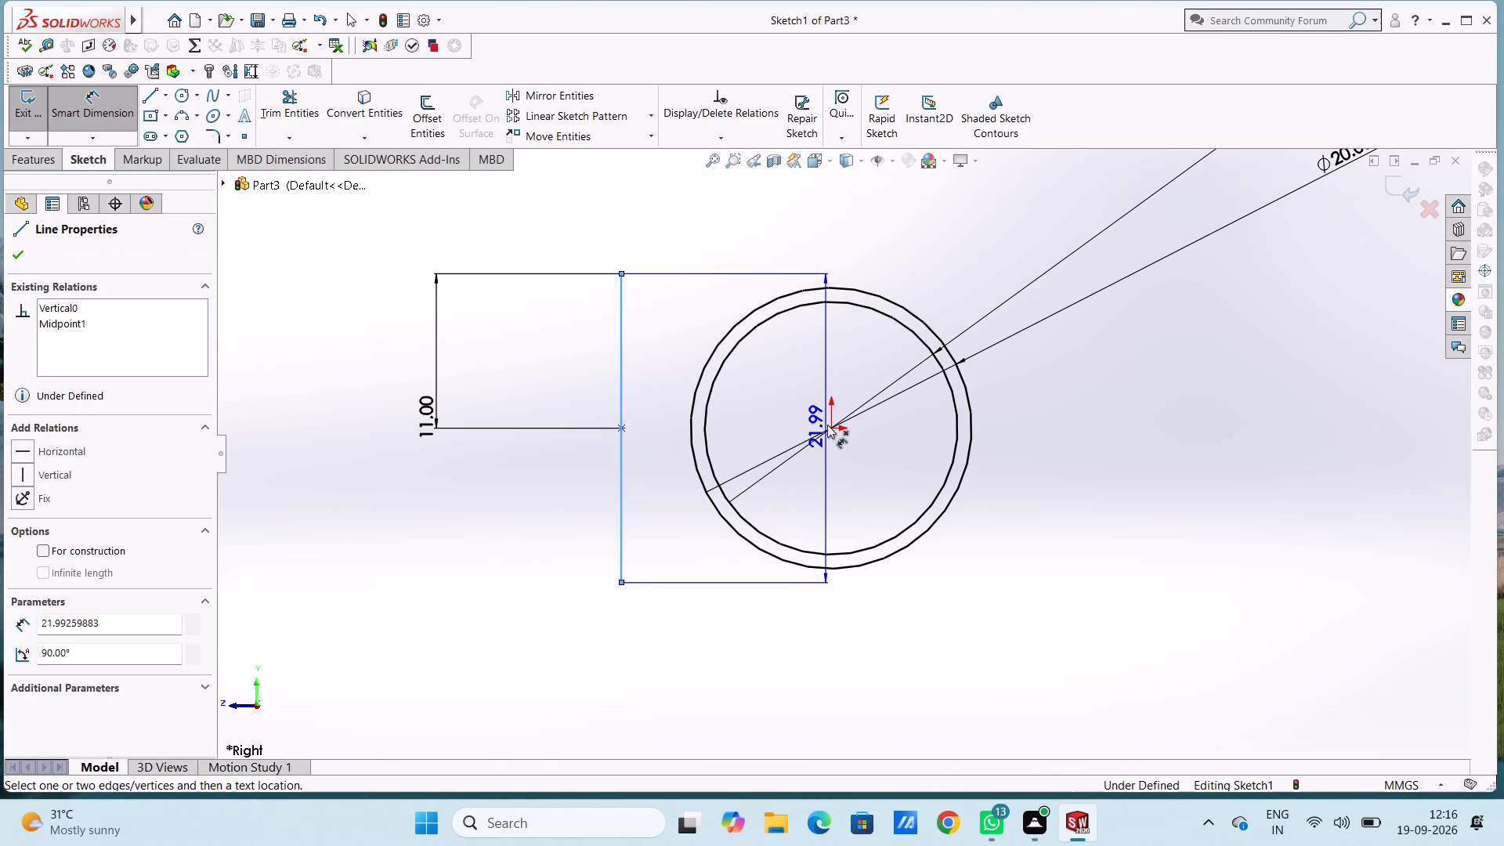
{"action": "left_click", "coordinate": [829, 424]}
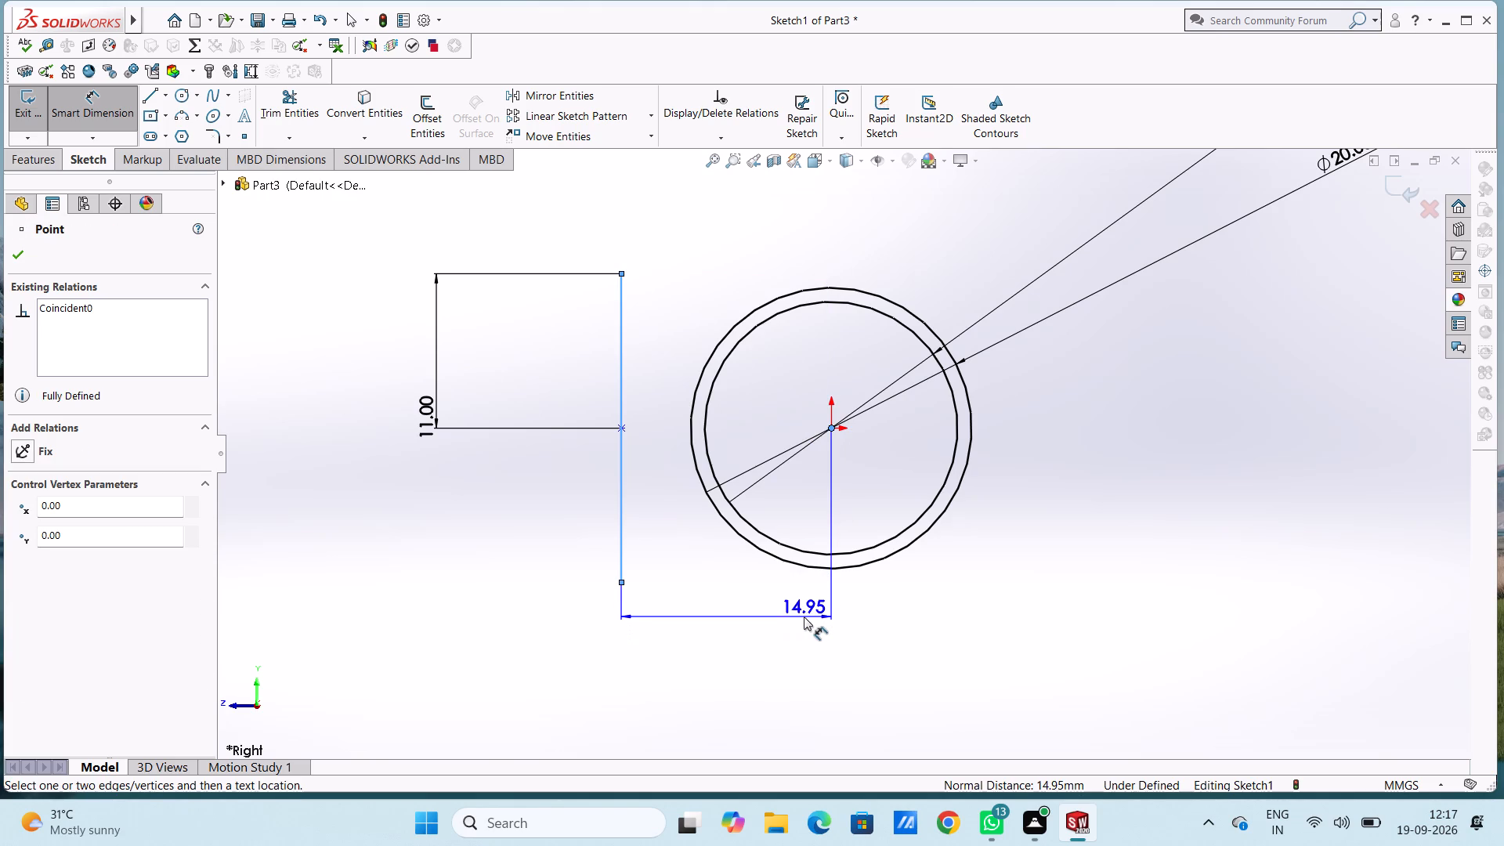
{"action": "left_click", "coordinate": [811, 644]}
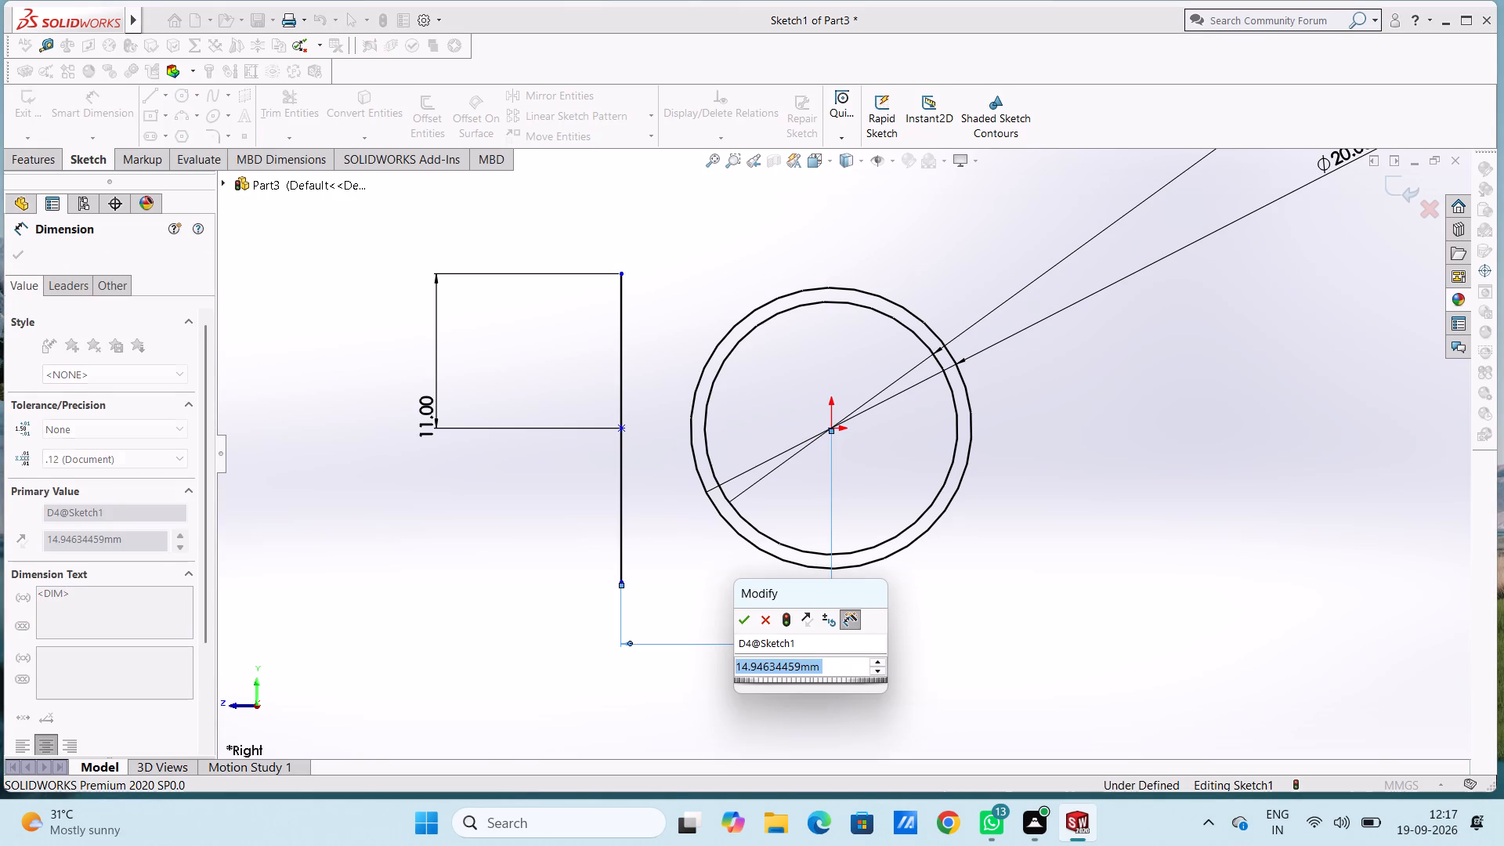
{"action": "type", "text": "28"}
{"action": "key", "text": "Return"}
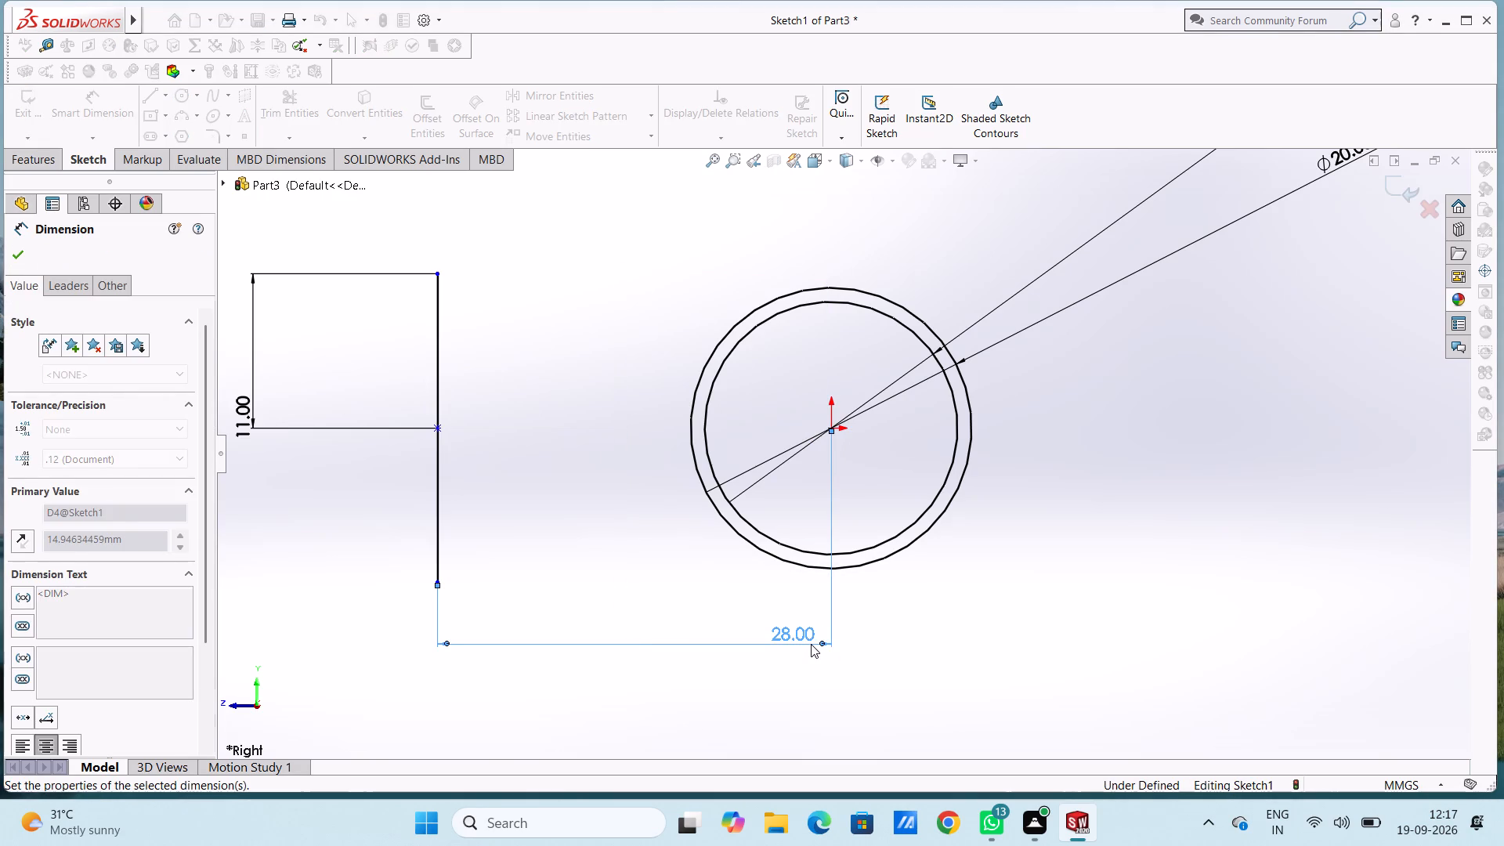
{"action": "scroll", "coordinate": [811, 644], "scroll_direction": "up", "scroll_amount": 2}
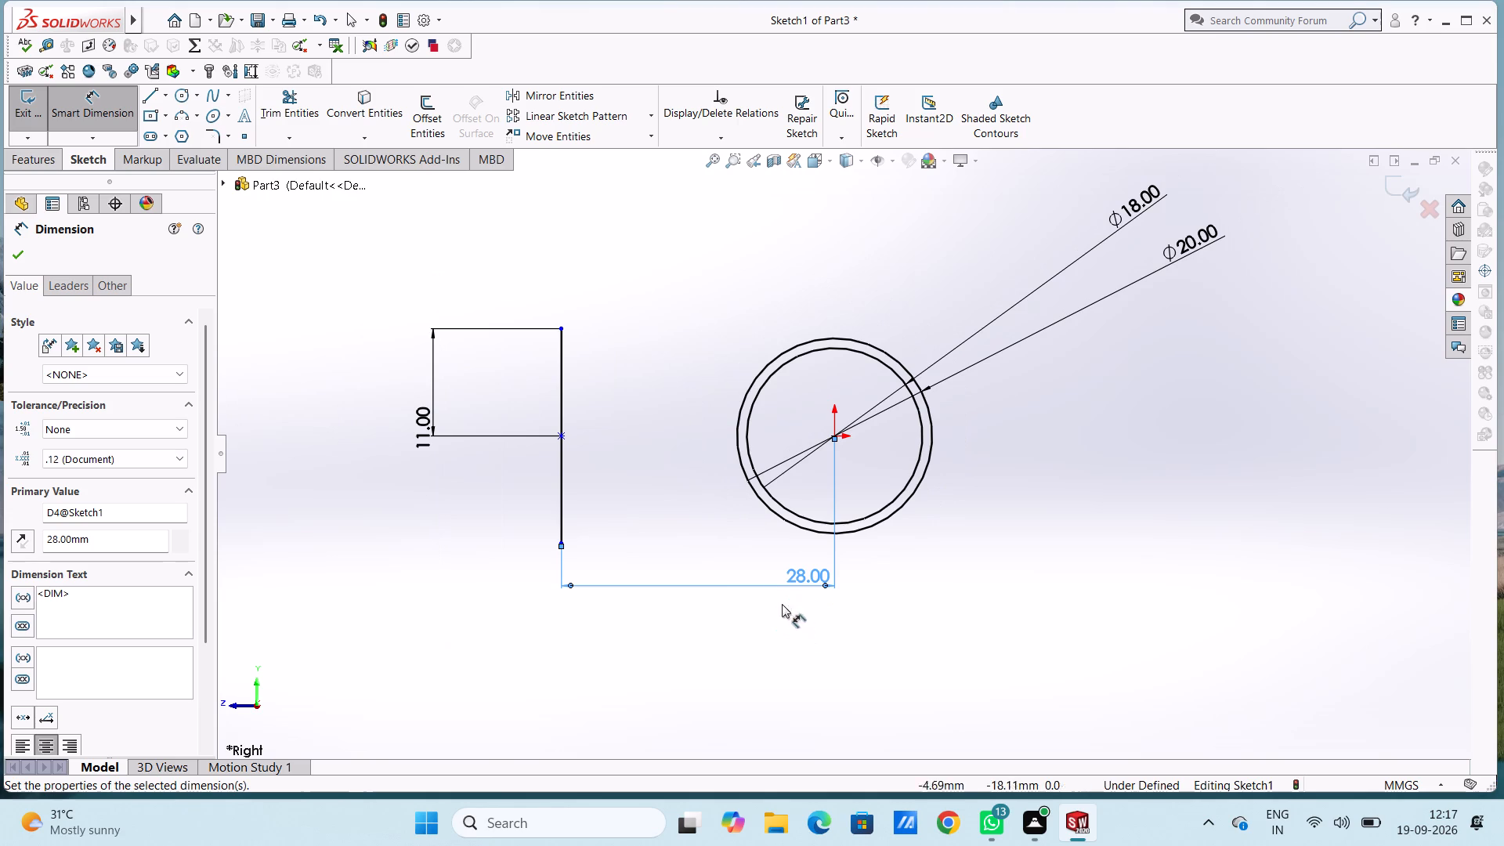
{"action": "left_click", "coordinate": [751, 554]}
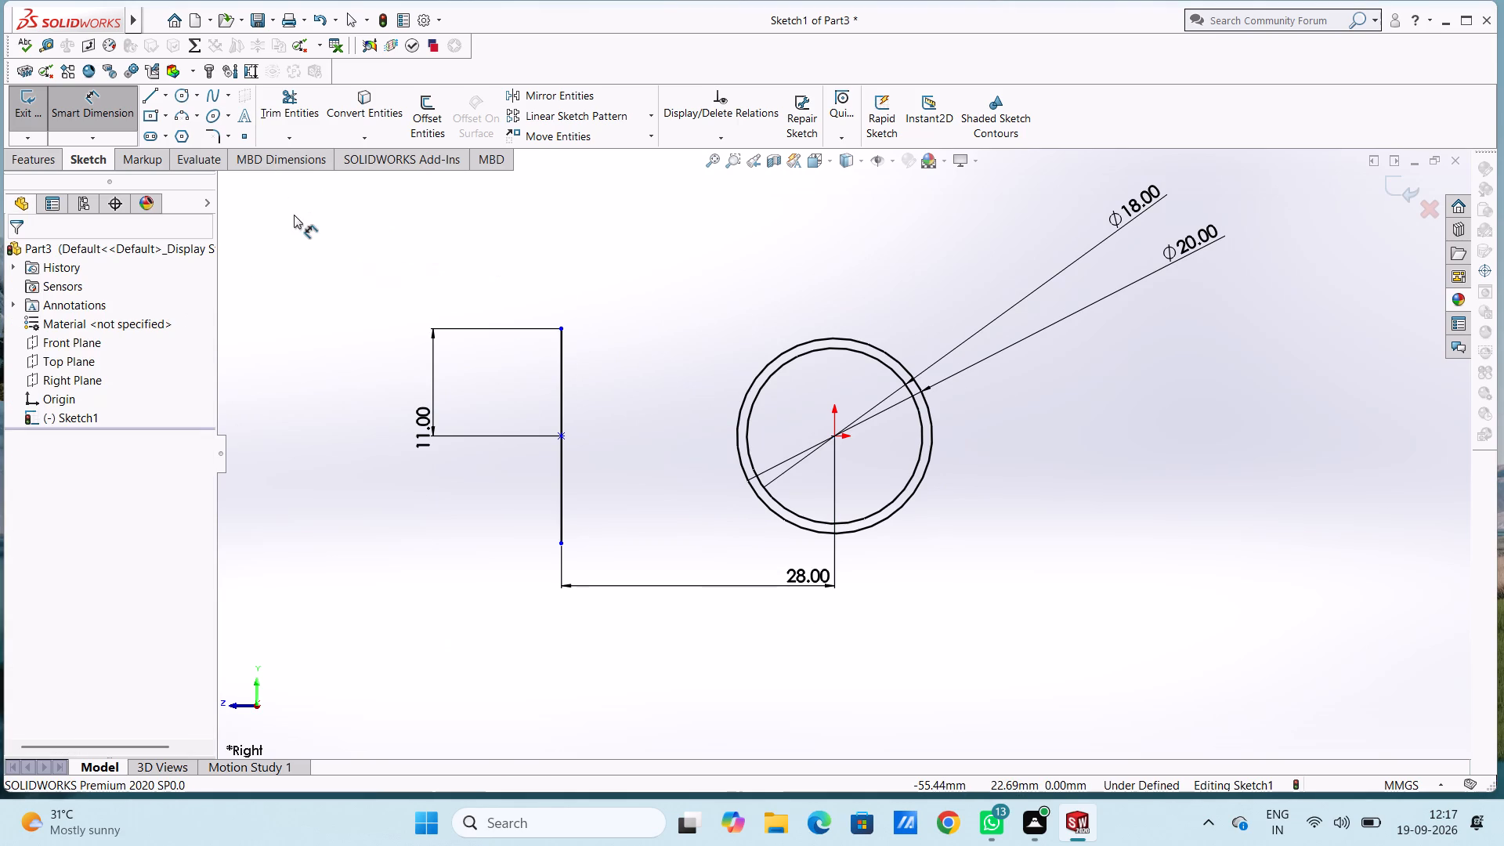
Sketch a second vertical midpoint line between the first vertical line and the circles, level with the origin, with a half-length of 9 mm.
{"action": "left_click", "coordinate": [148, 94]}
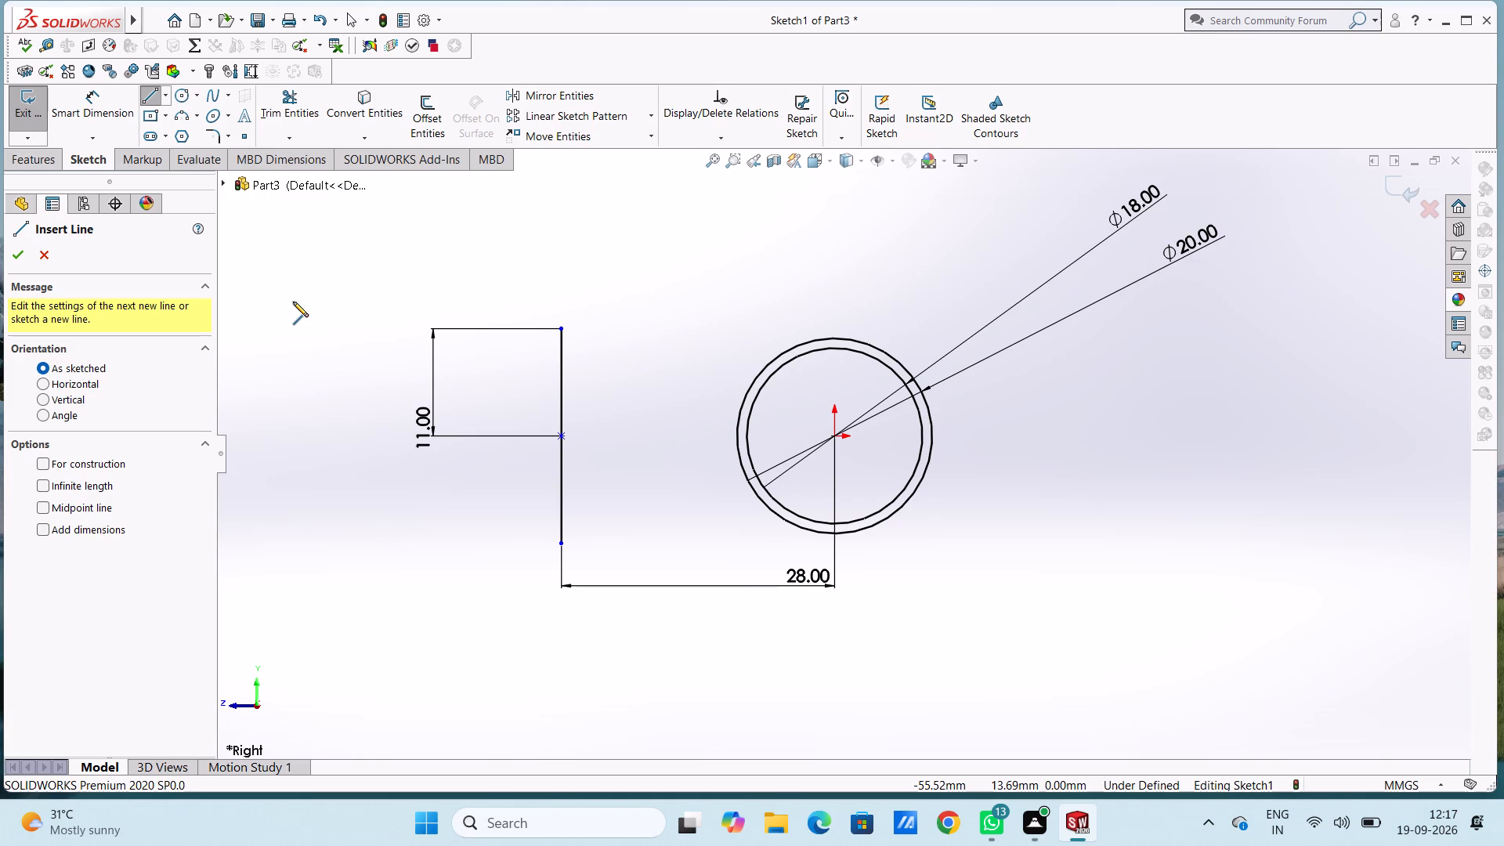
{"action": "key", "text": "Escape"}
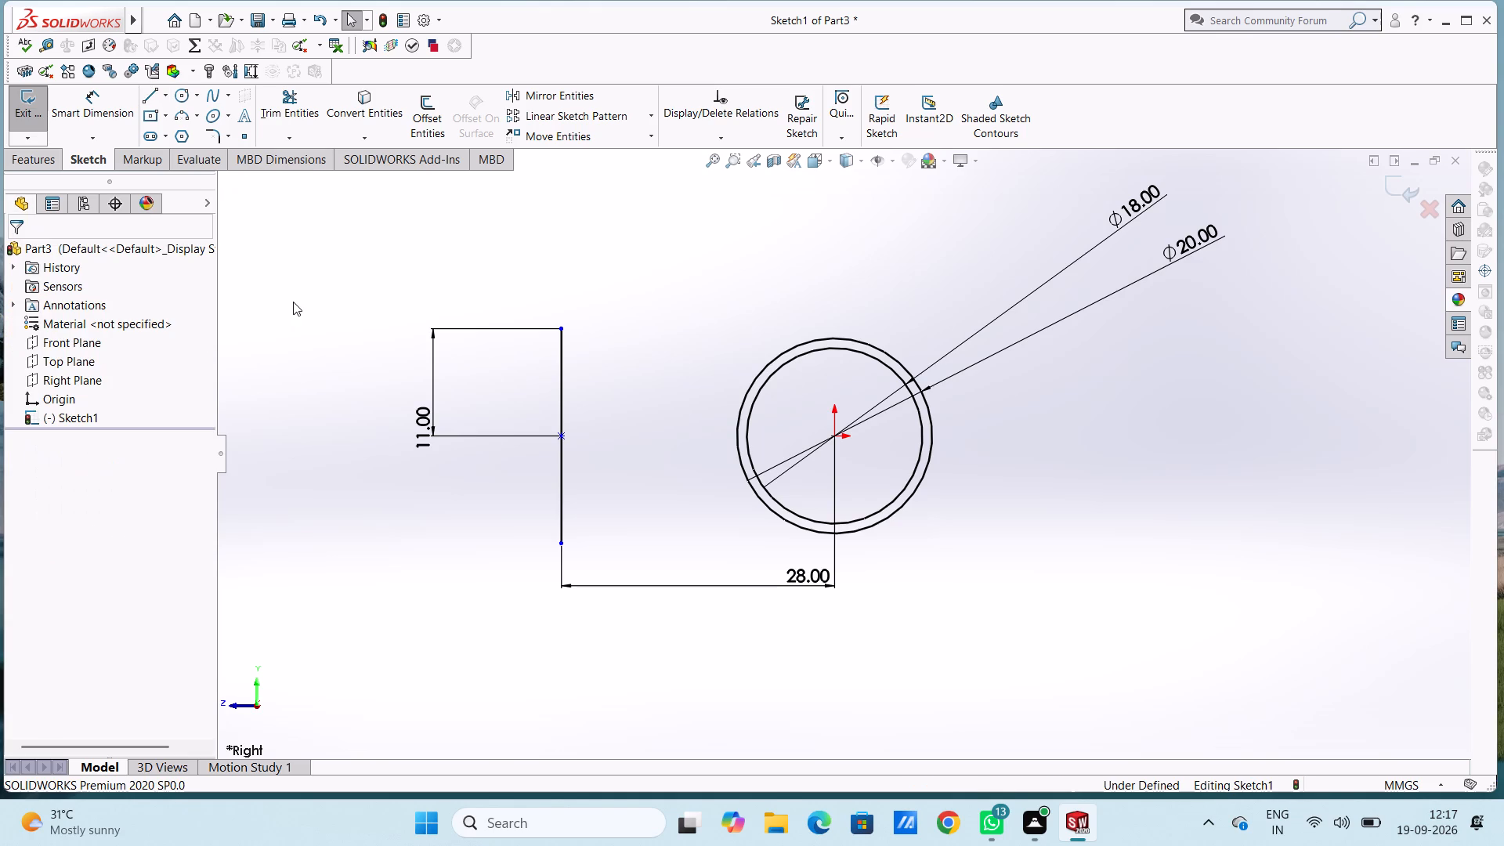
{"action": "left_click", "coordinate": [164, 99]}
{"action": "left_click", "coordinate": [179, 159]}
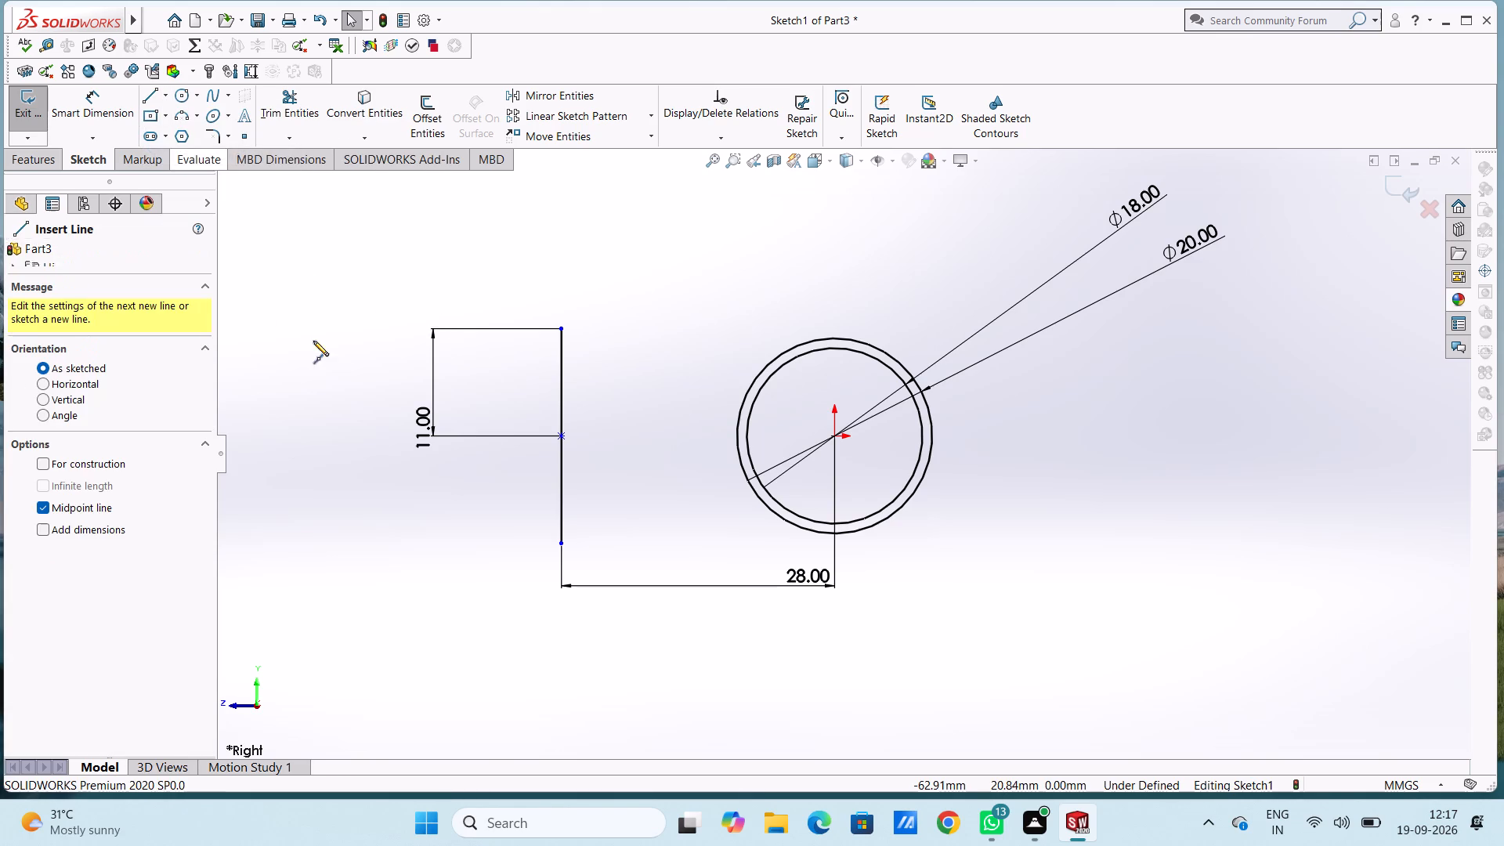
{"action": "left_click", "coordinate": [644, 435]}
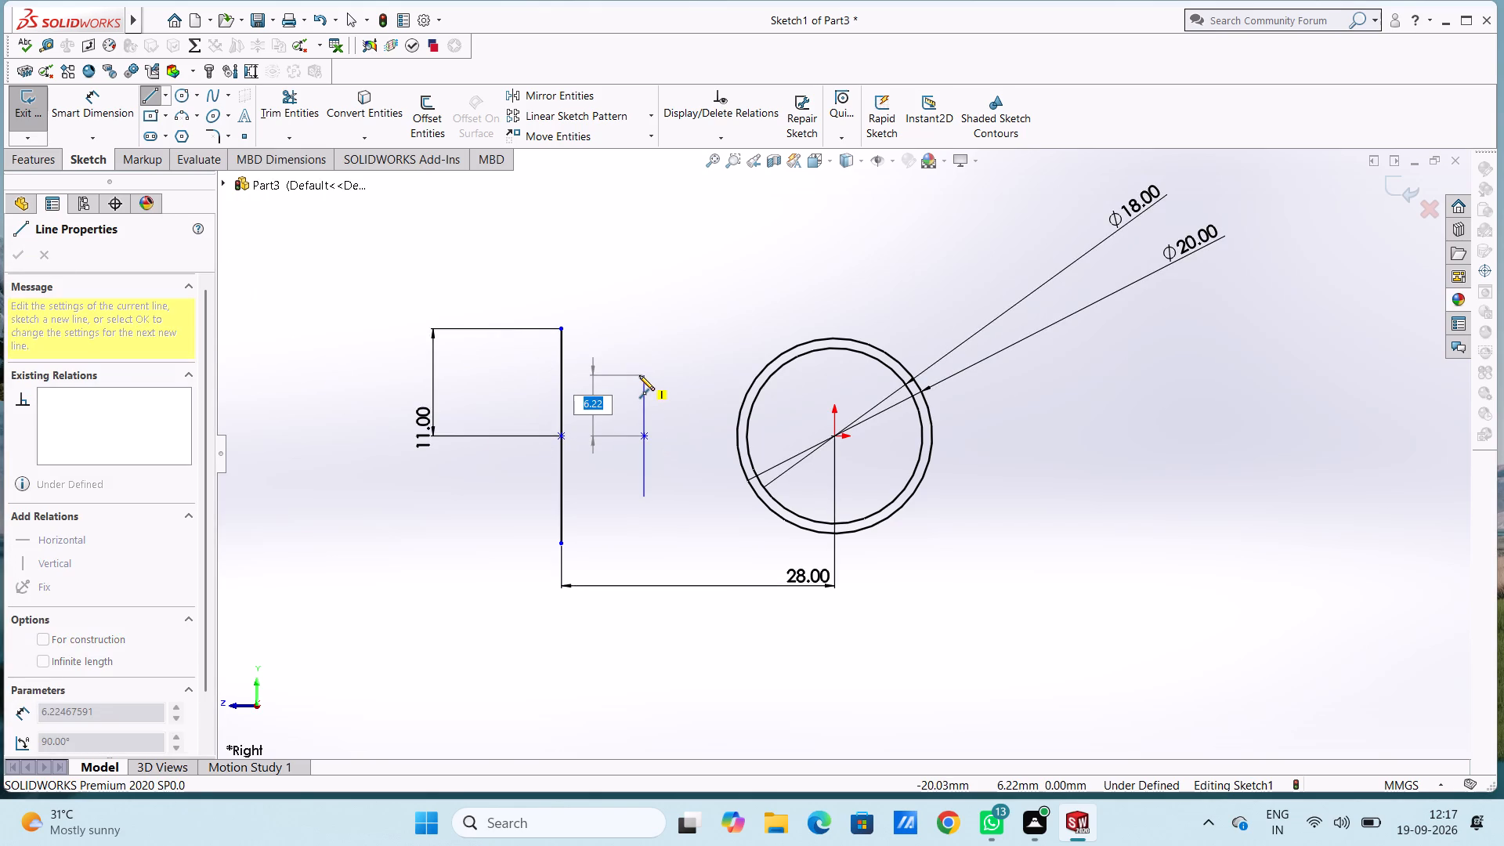
{"action": "key", "text": "9"}
{"action": "key", "text": "Return"}
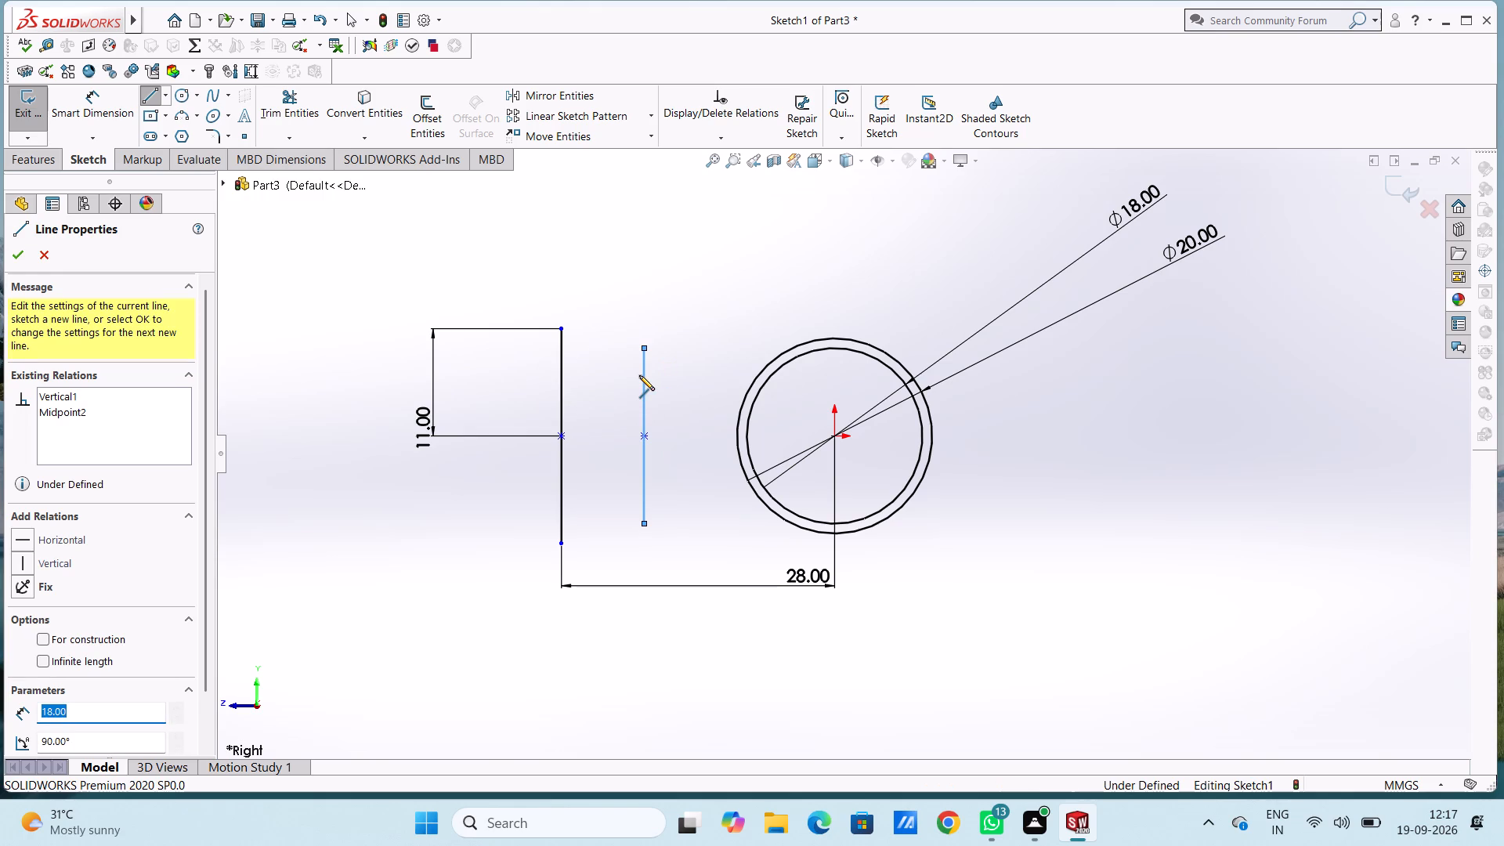
{"action": "key", "text": "Escape"}
{"action": "key", "text": "Escape"}
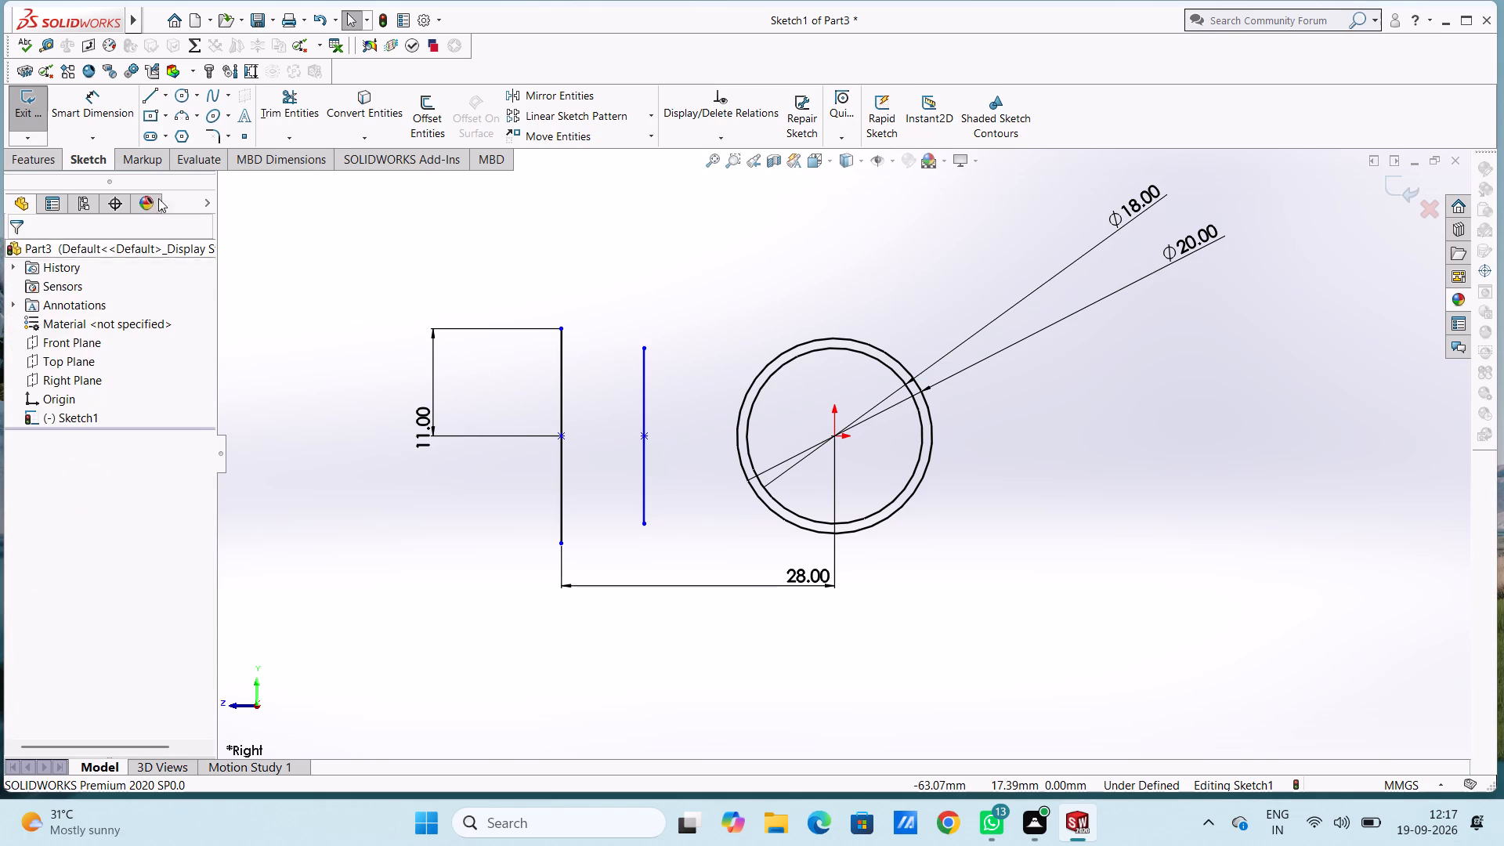
Dimension the second vertical line's half-length from its upper endpoint to its midpoint.
{"action": "left_click_drag", "start_coordinate": [102, 97], "coordinate": [103, 106]}
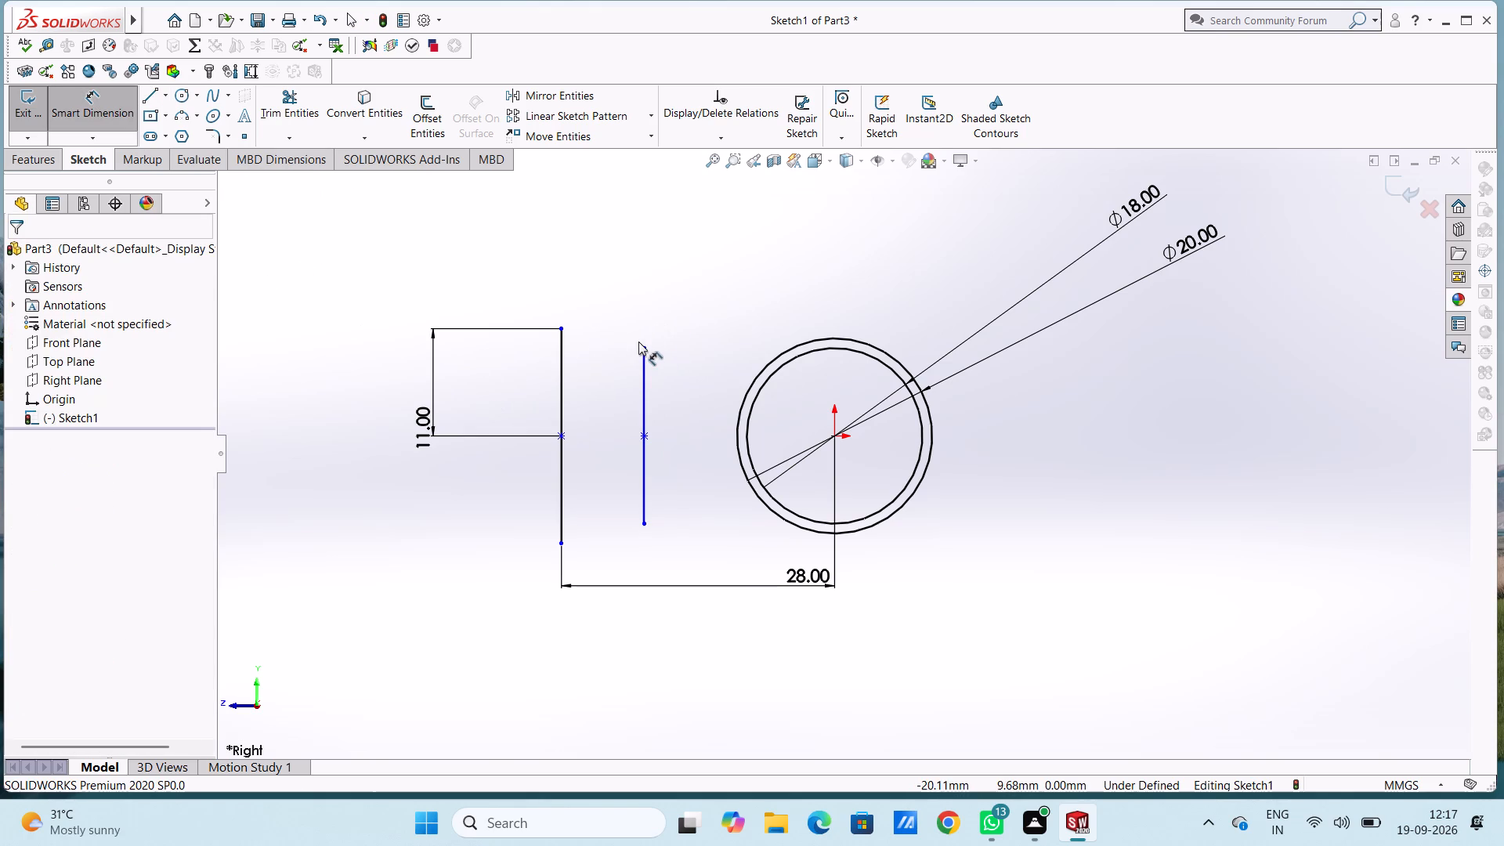
{"action": "left_click", "coordinate": [646, 349]}
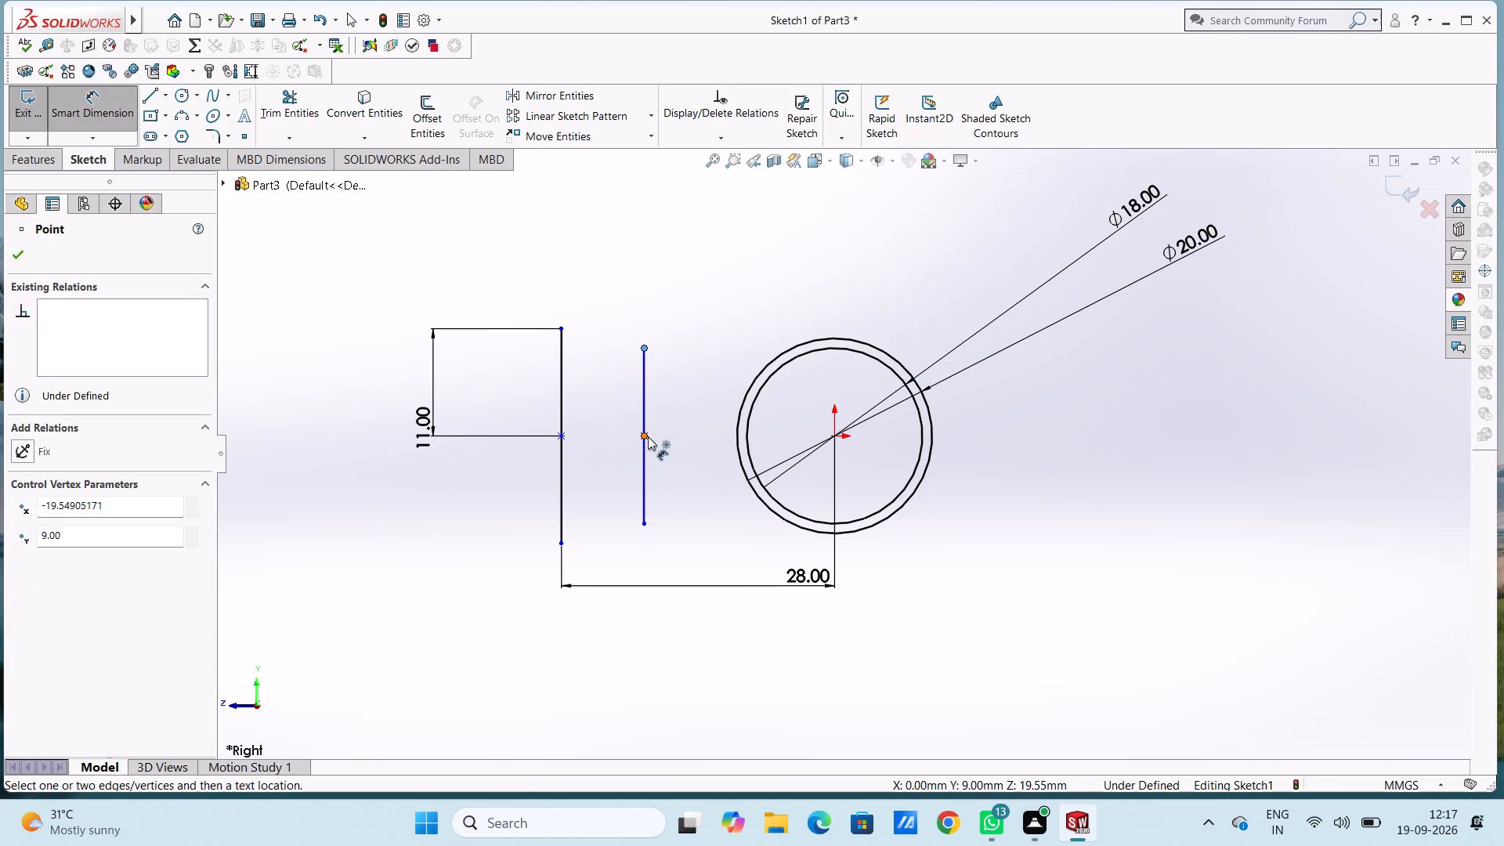
{"action": "left_click", "coordinate": [646, 436]}
{"action": "left_click", "coordinate": [321, 427]}
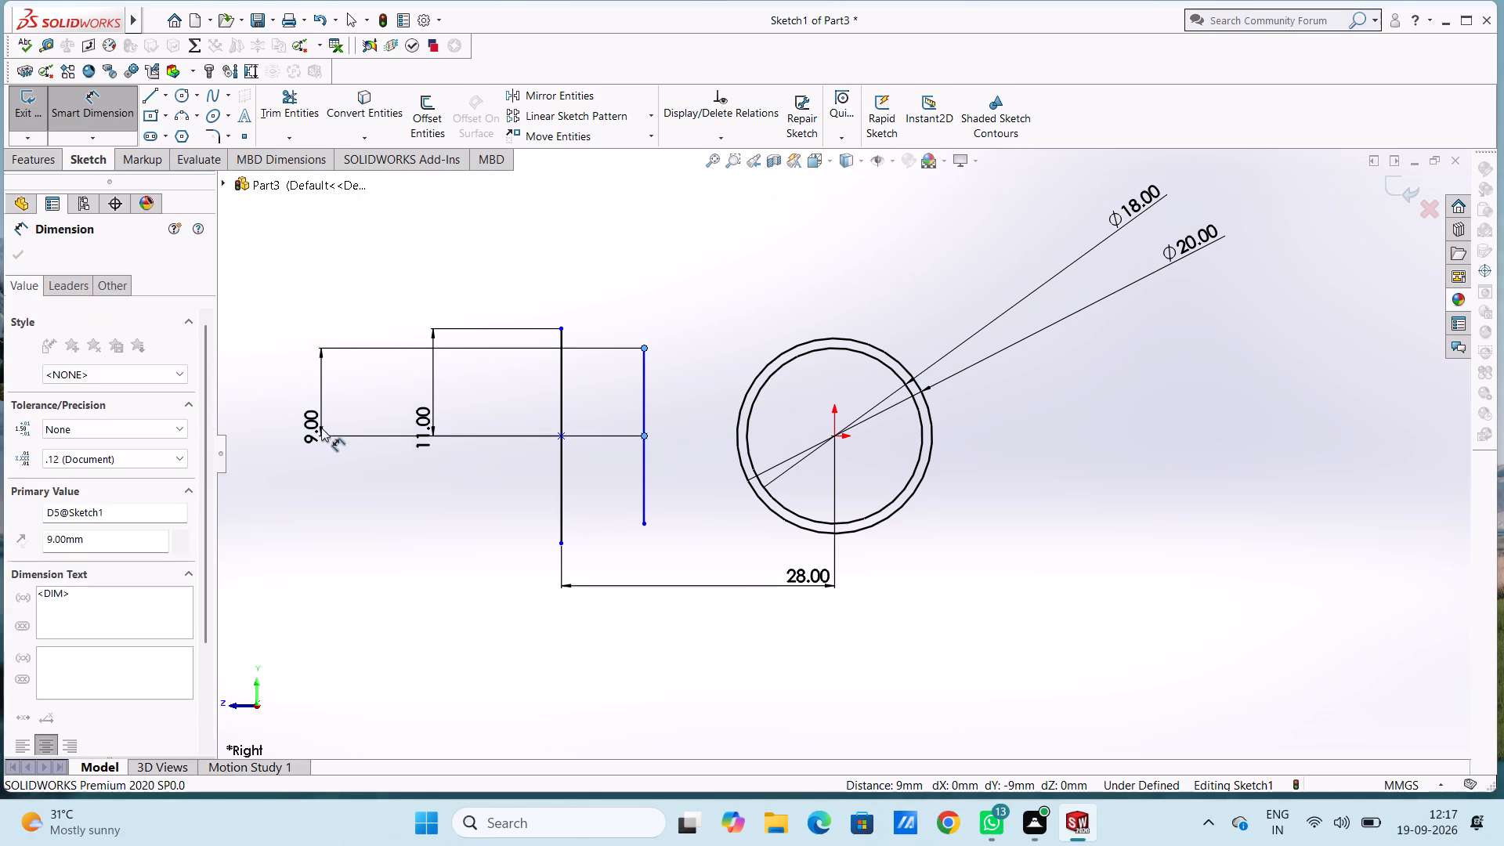
{"action": "left_click", "coordinate": [249, 401]}
{"action": "left_click", "coordinate": [273, 315]}
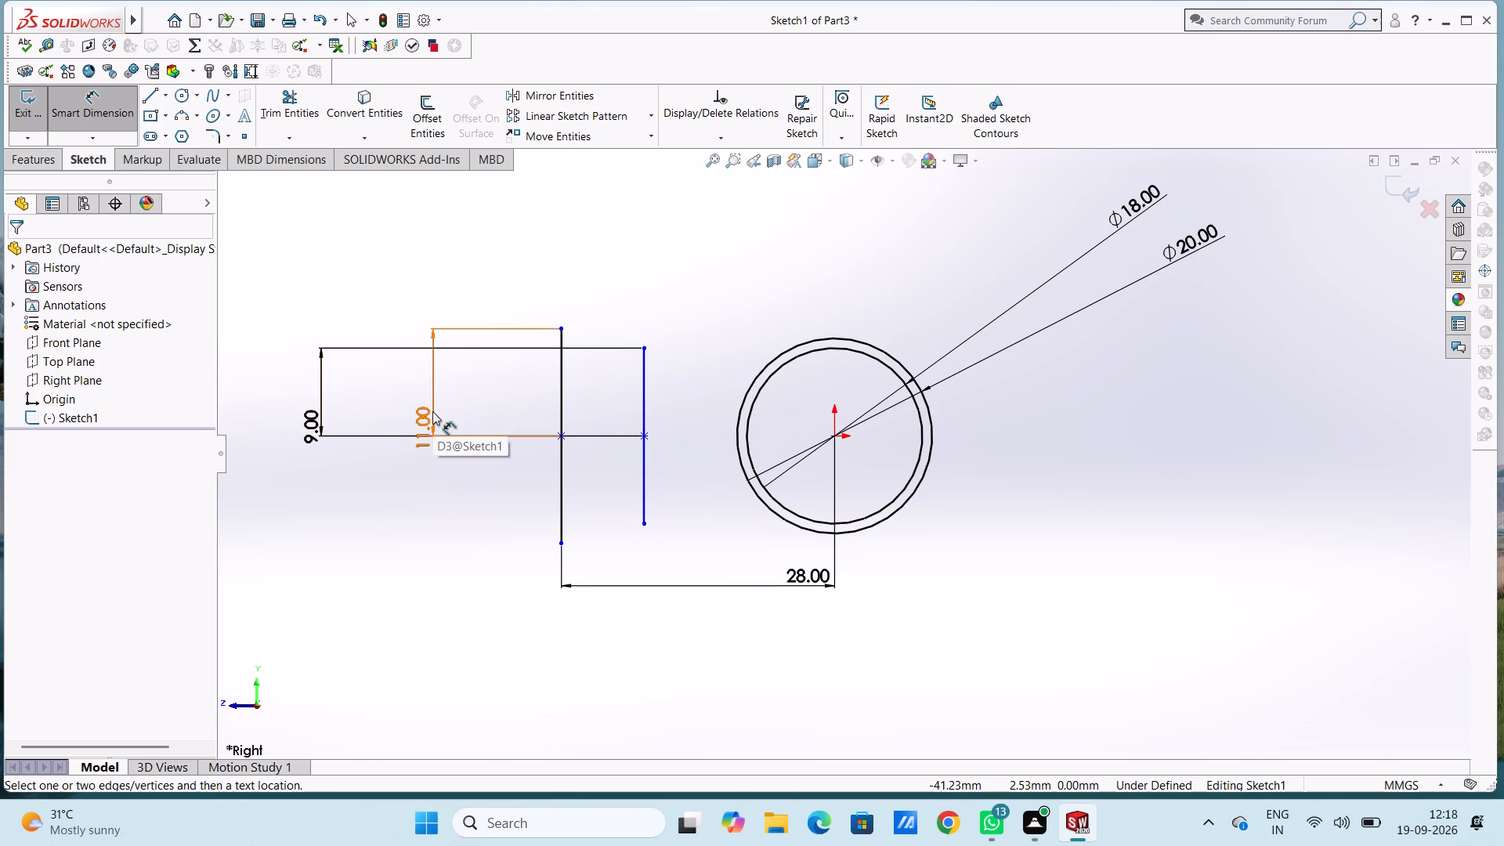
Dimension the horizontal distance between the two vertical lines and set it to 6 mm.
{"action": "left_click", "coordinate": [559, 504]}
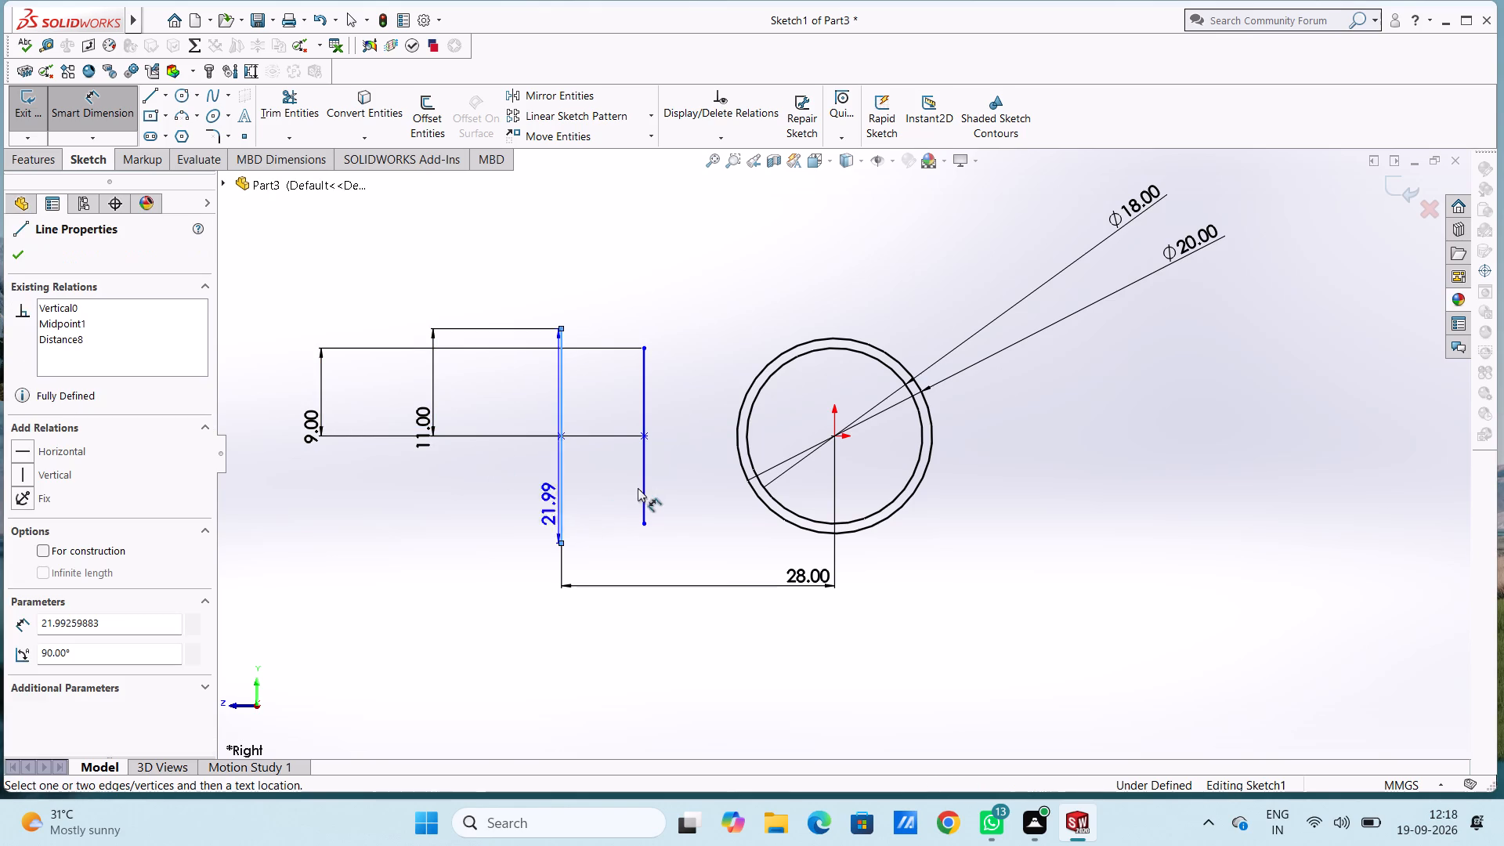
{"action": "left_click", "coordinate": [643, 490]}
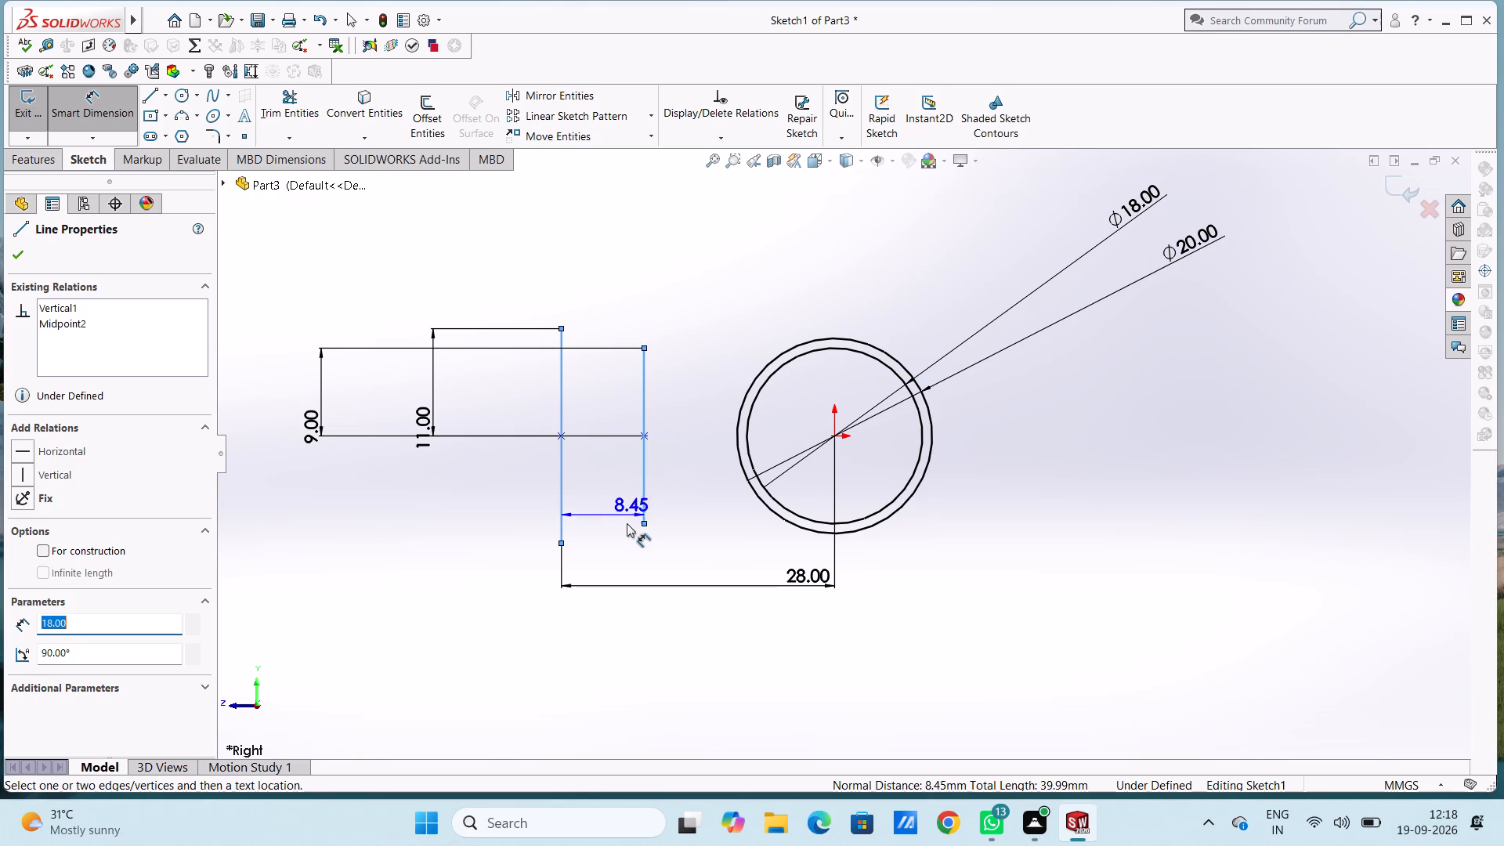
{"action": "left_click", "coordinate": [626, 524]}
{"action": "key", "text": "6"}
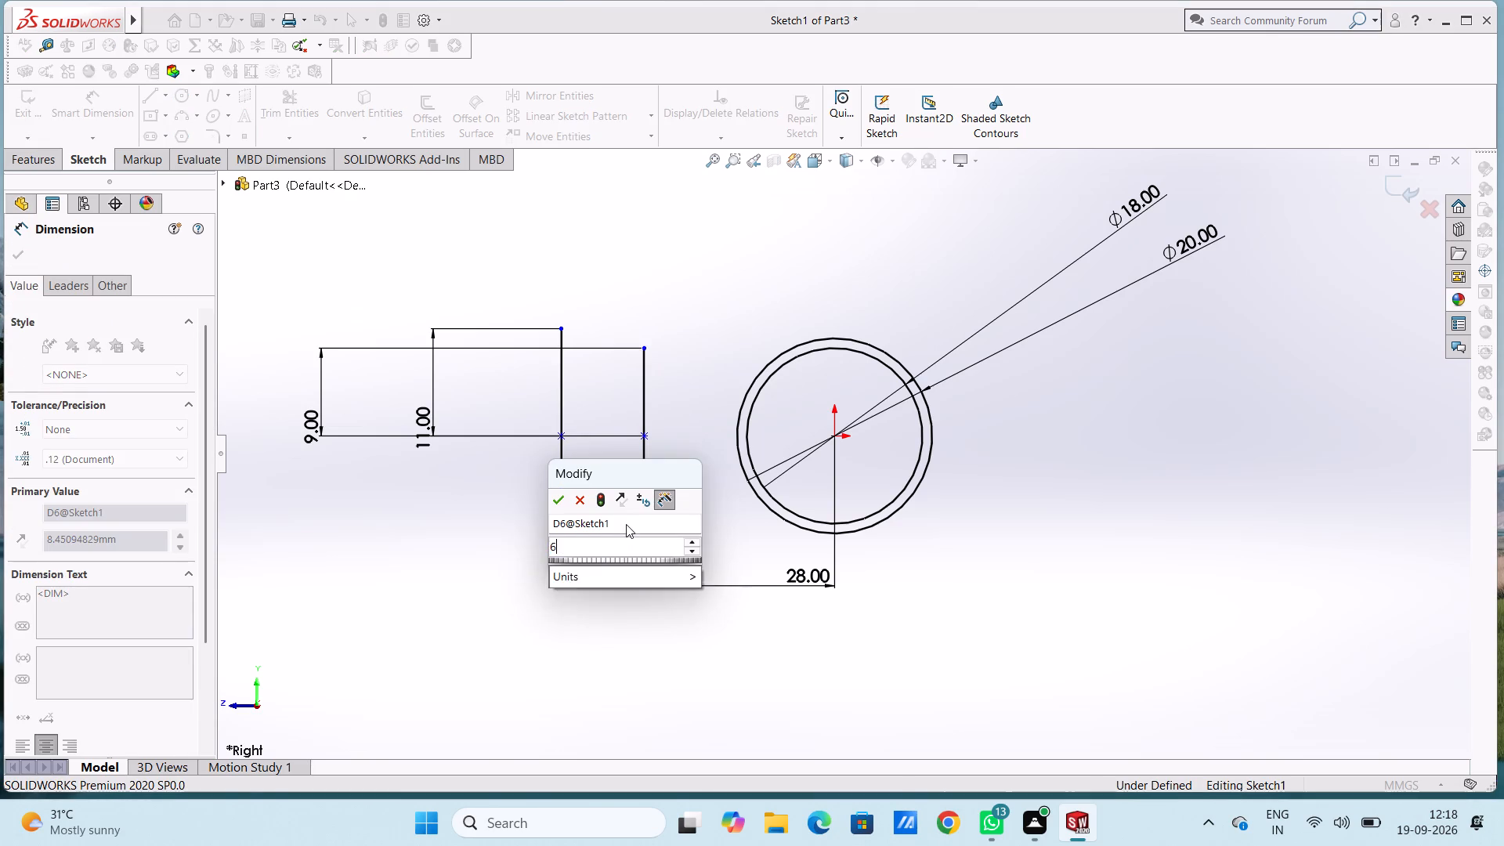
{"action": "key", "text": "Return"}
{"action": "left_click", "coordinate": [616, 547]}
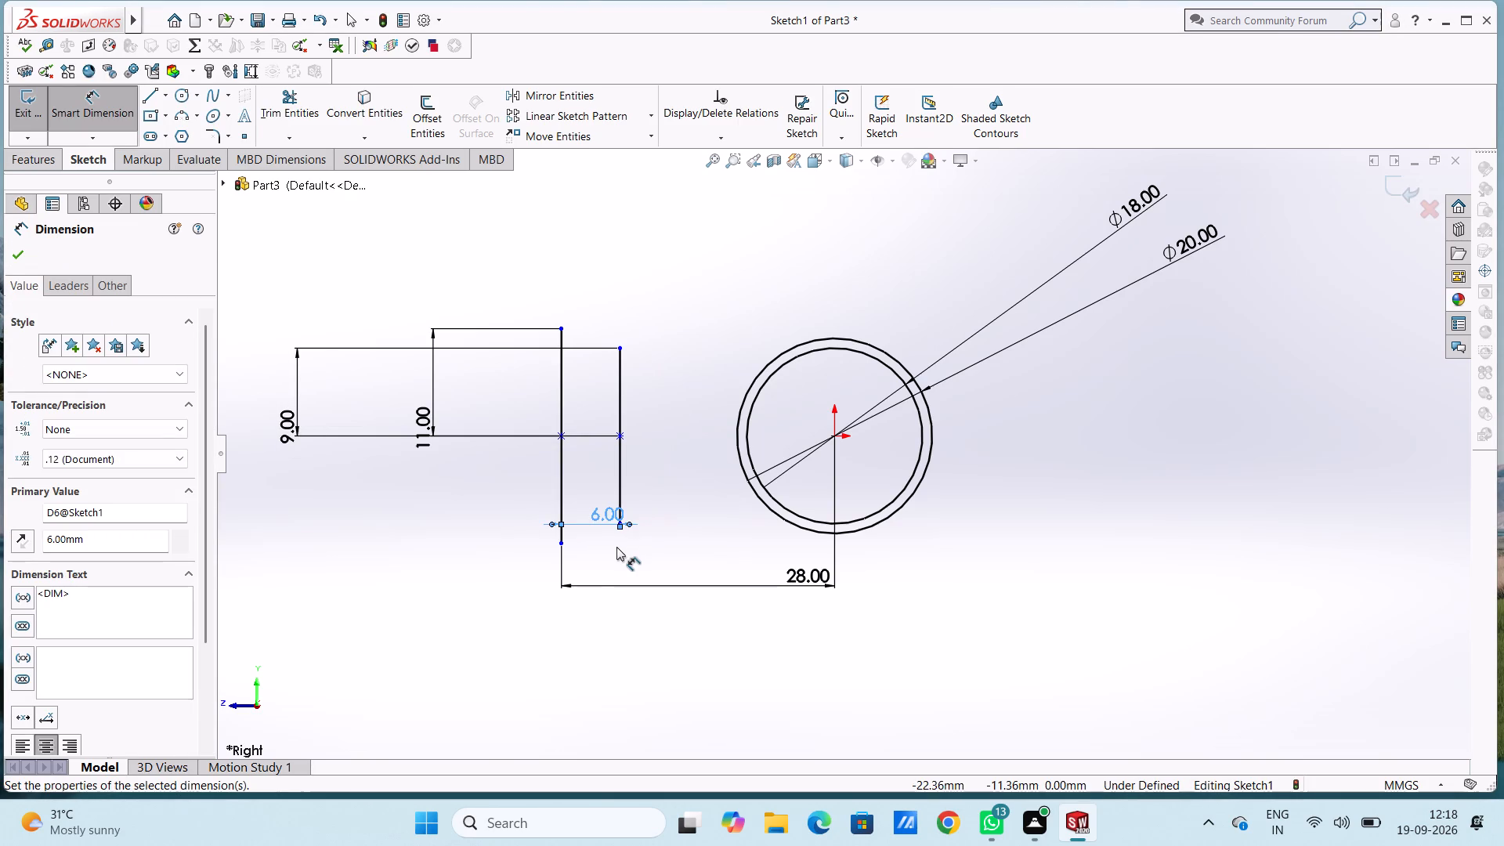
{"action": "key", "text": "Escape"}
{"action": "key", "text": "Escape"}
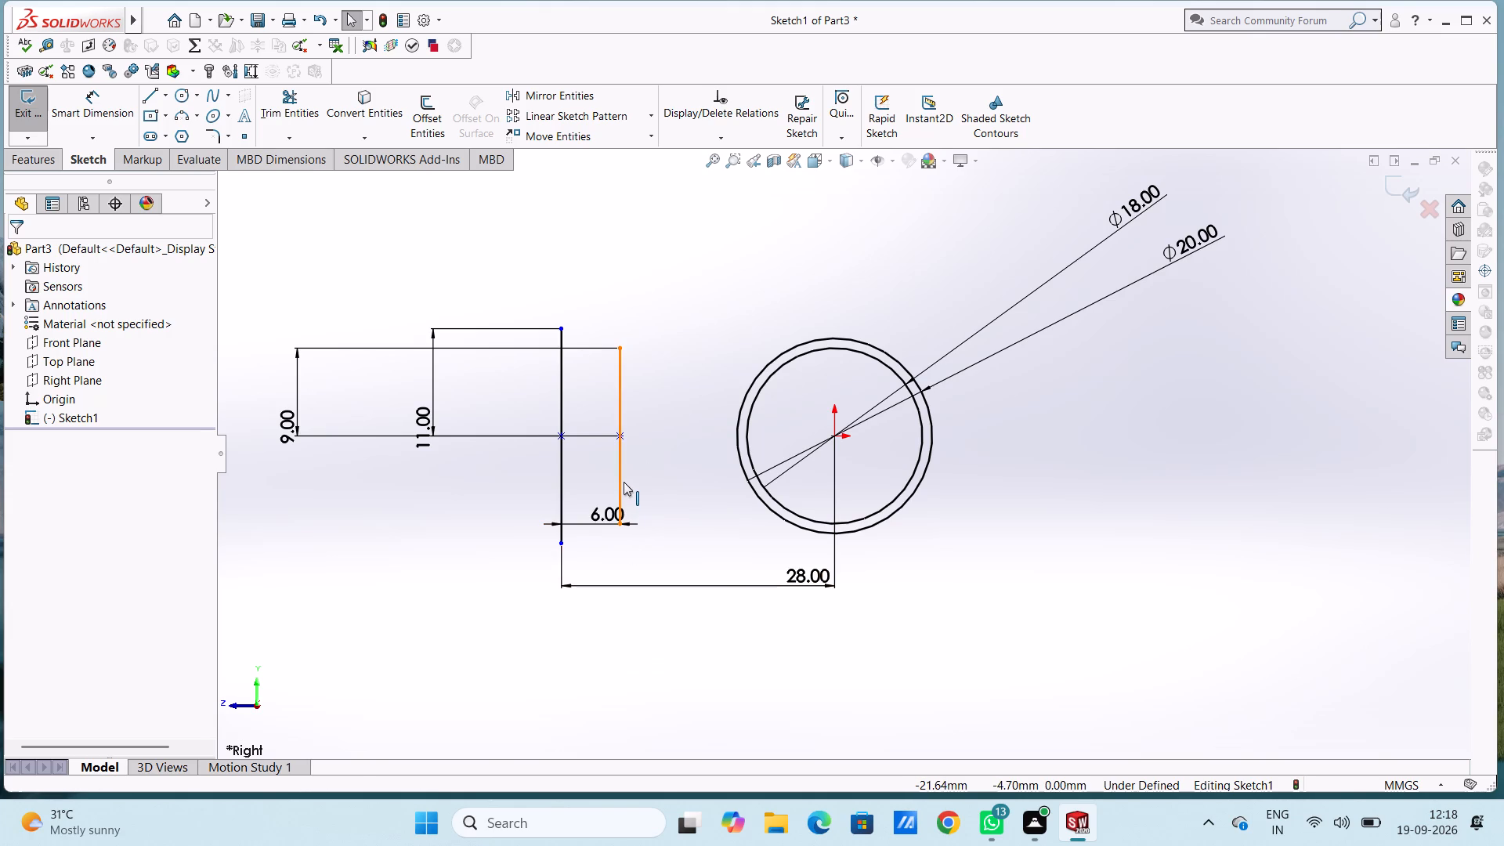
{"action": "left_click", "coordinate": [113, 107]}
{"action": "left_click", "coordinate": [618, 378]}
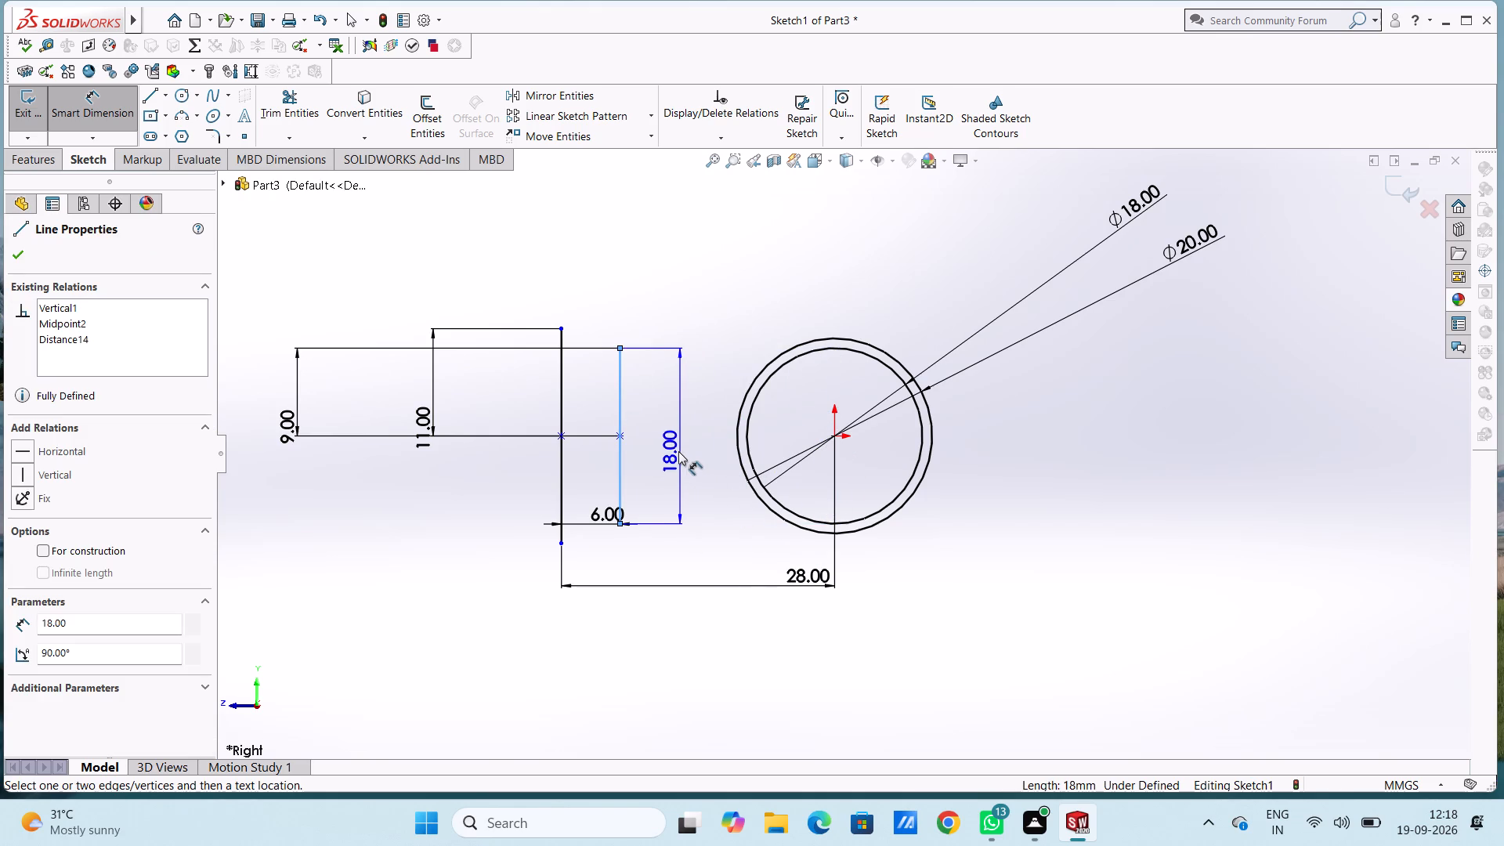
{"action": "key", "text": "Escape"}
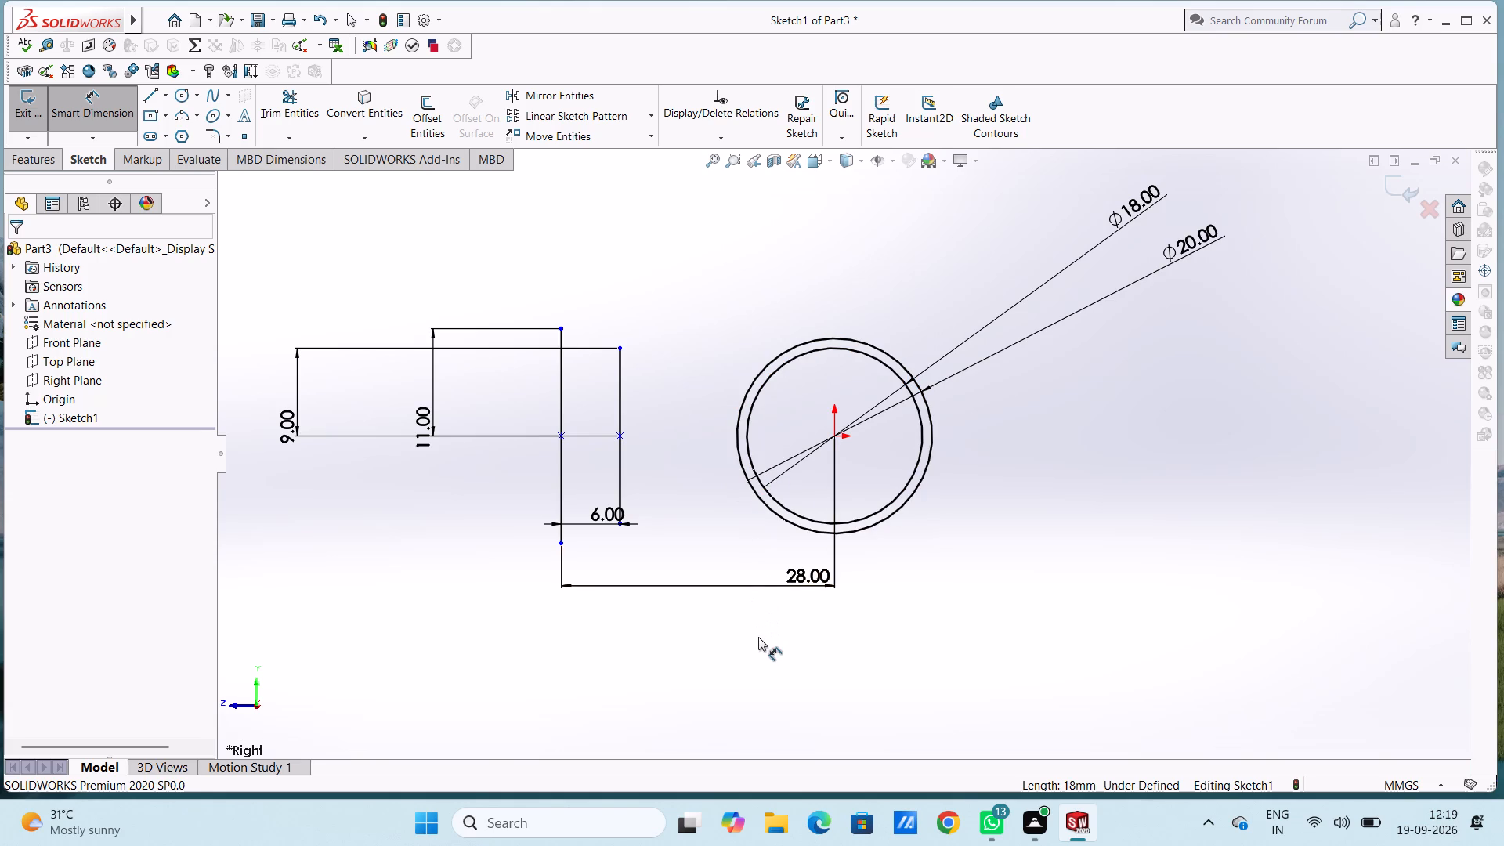
Set the horizontal distance between the longer vertical line and the origin to 22 mm.
{"action": "double_click", "coordinate": [788, 584]}
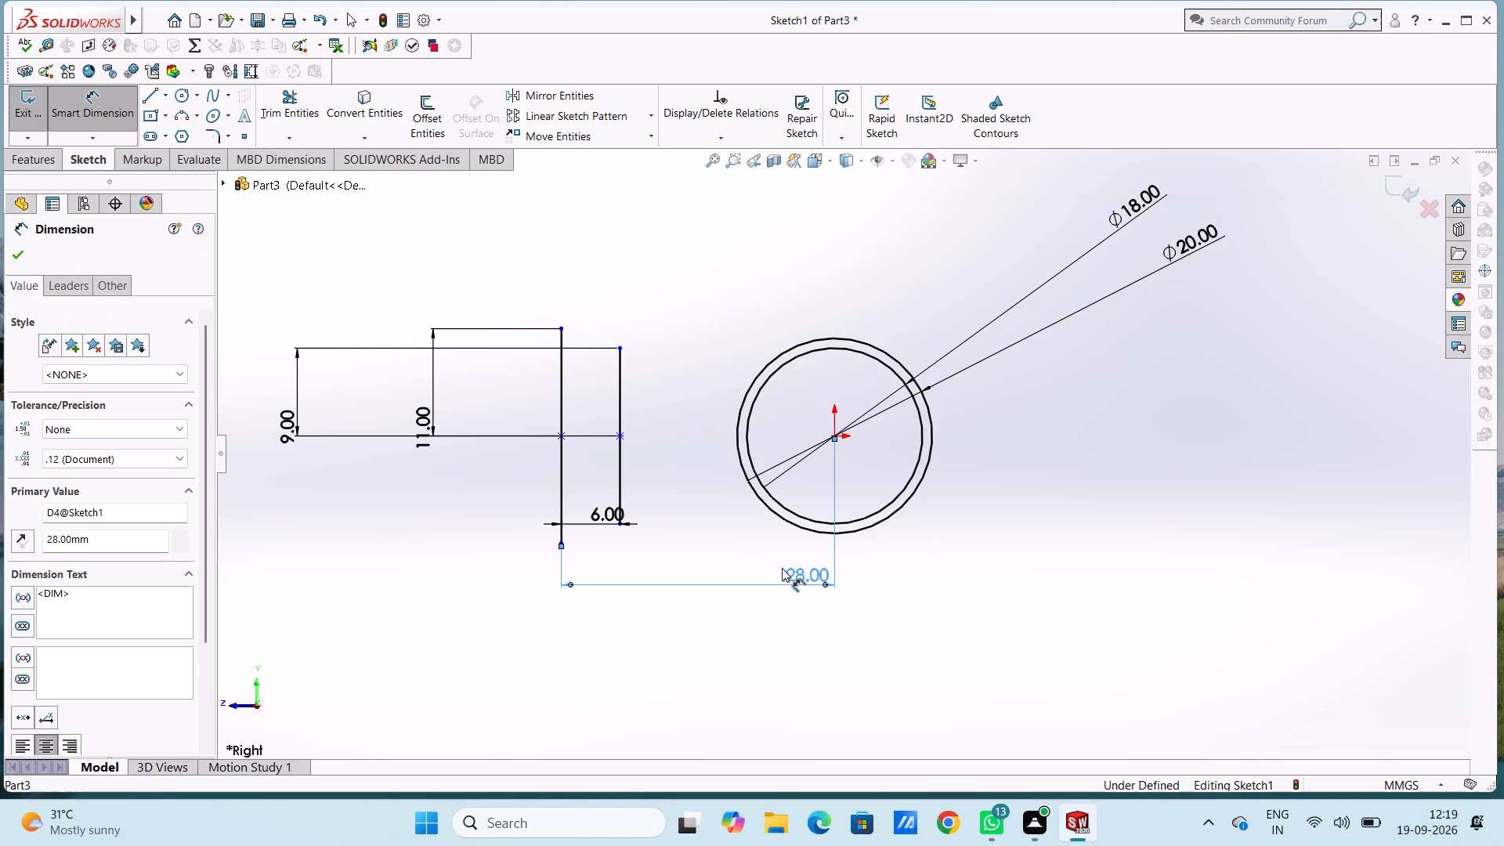
{"action": "left_click", "coordinate": [752, 554]}
{"action": "double_click", "coordinate": [797, 574]}
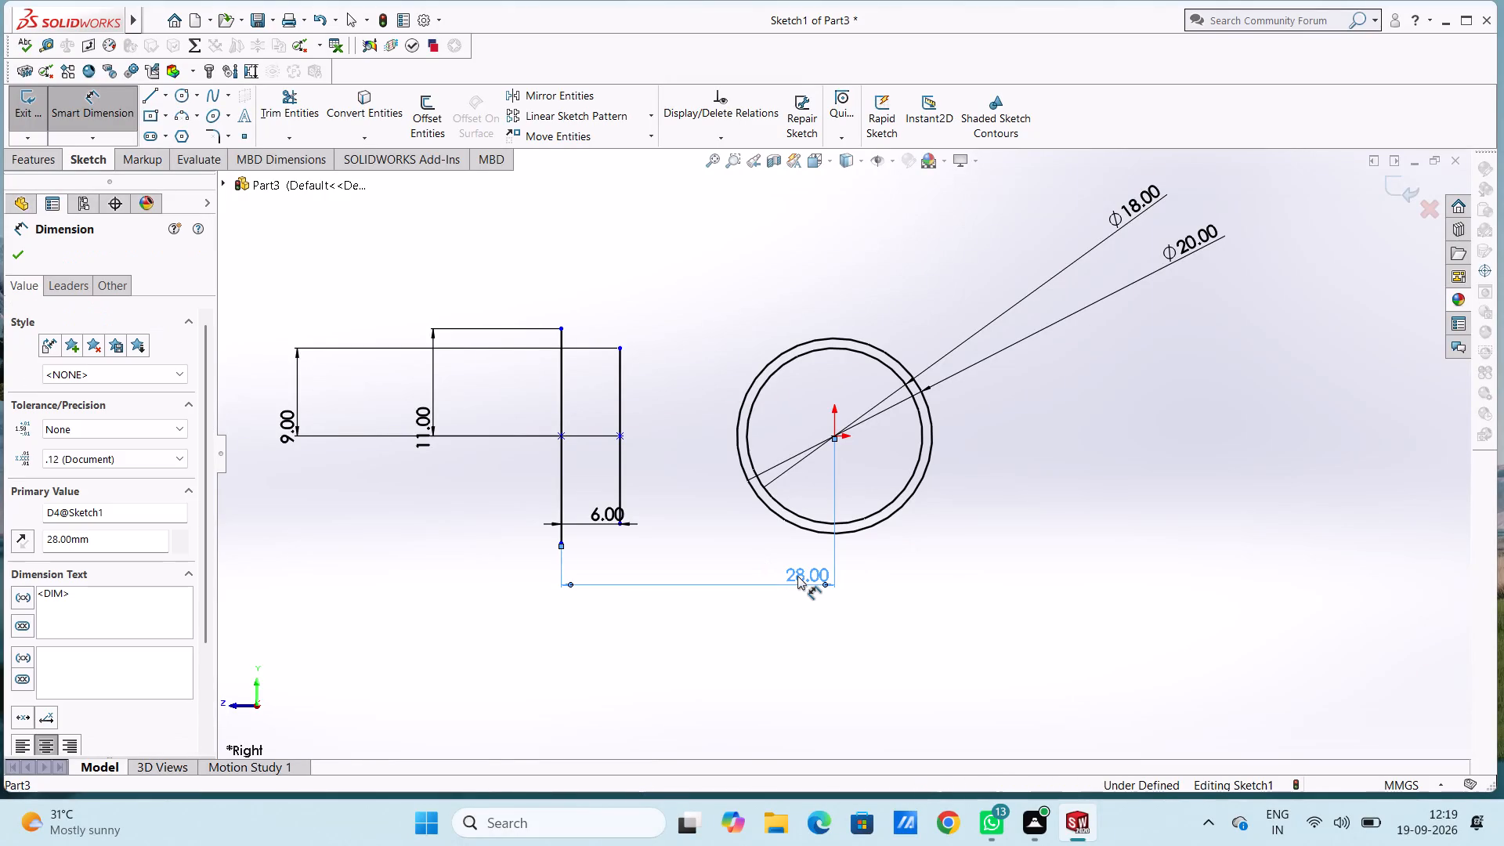
{"action": "left_click", "coordinate": [744, 662]}
{"action": "double_click", "coordinate": [797, 581]}
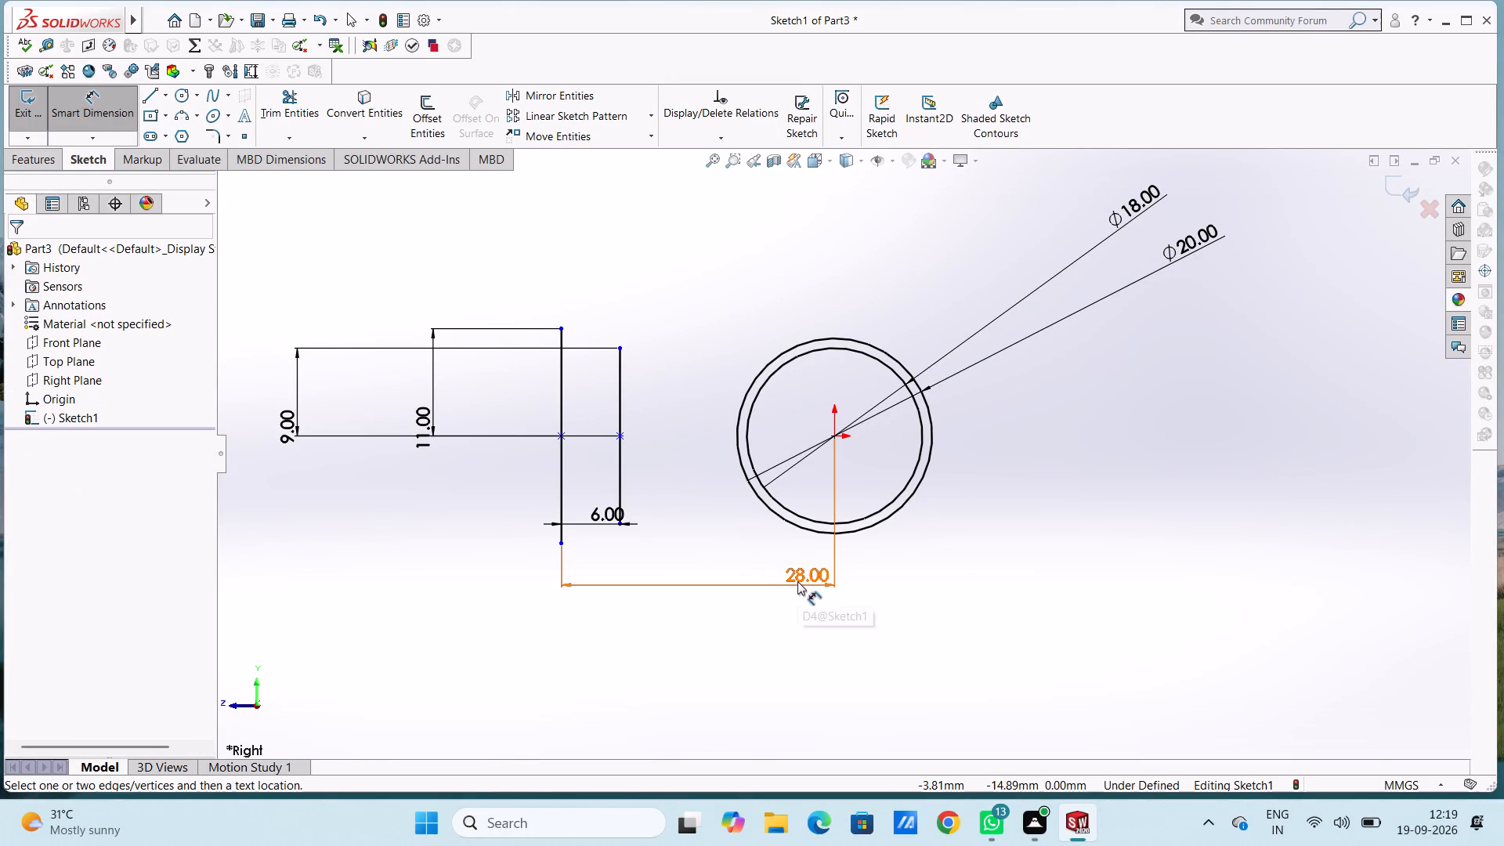
{"action": "type", "text": "22"}
{"action": "key", "text": "Return"}
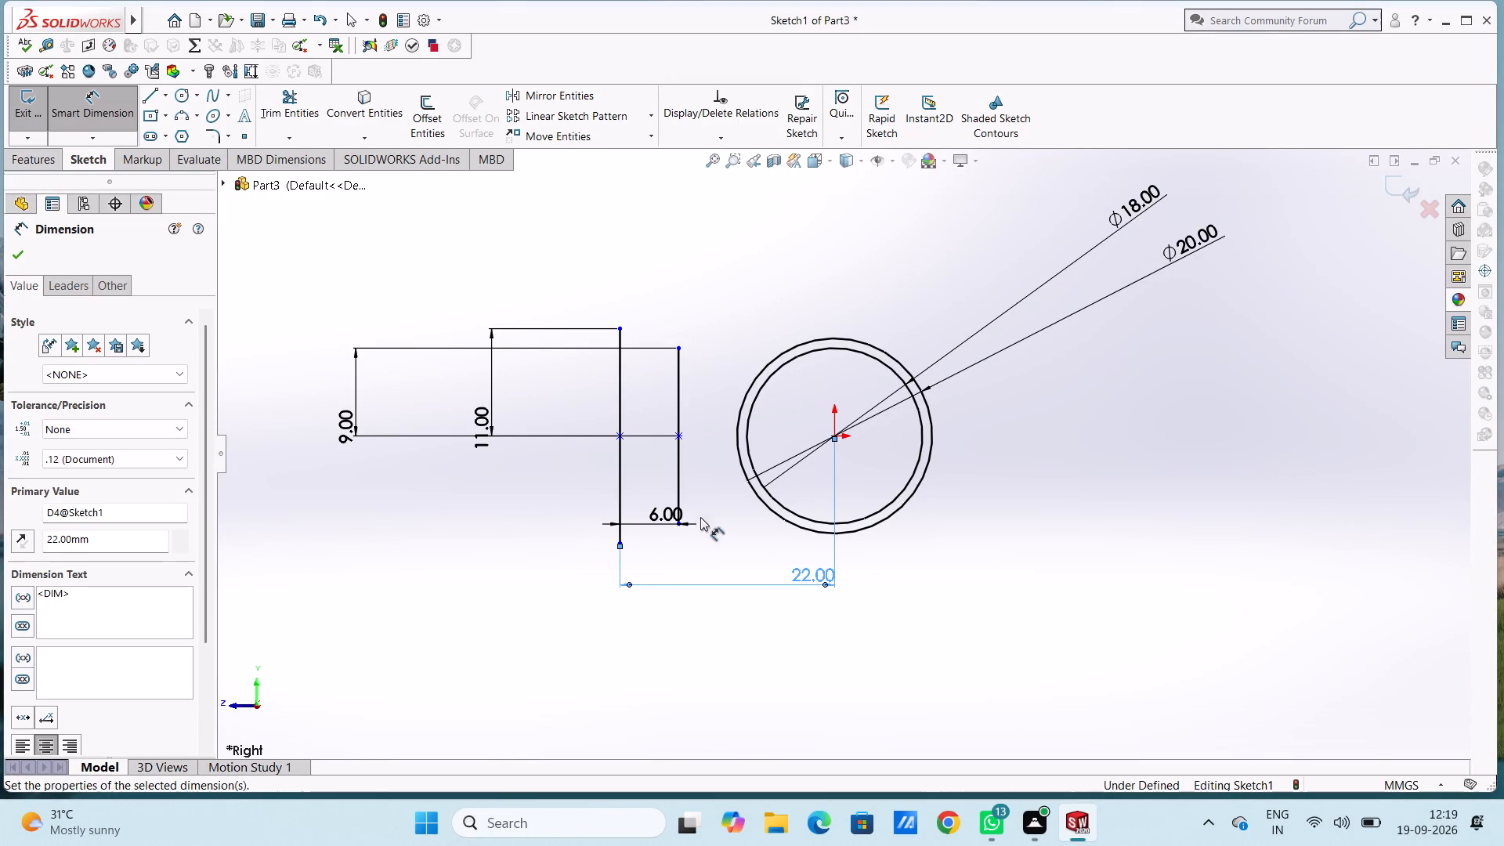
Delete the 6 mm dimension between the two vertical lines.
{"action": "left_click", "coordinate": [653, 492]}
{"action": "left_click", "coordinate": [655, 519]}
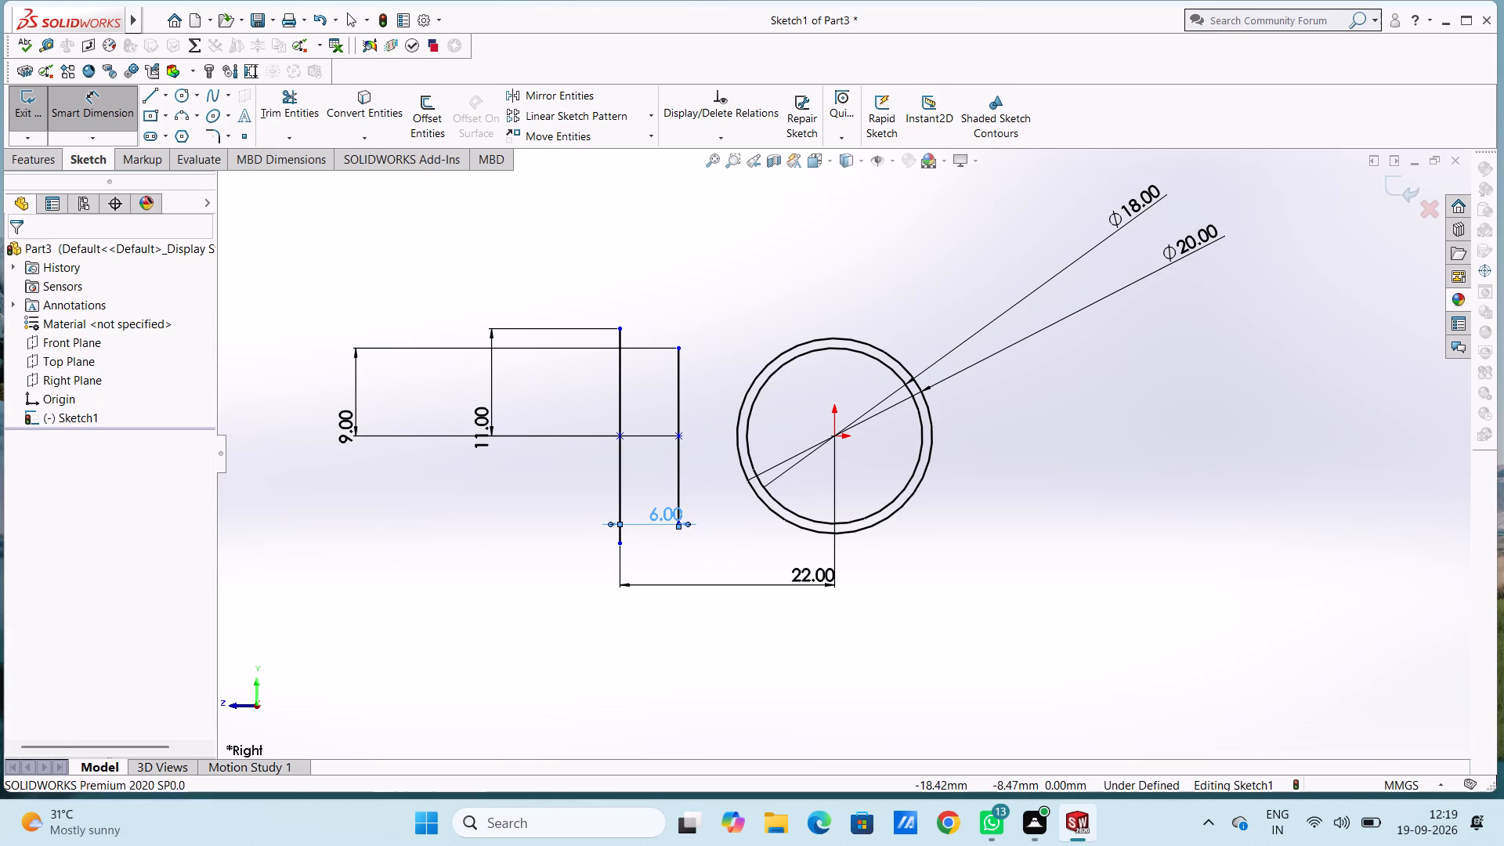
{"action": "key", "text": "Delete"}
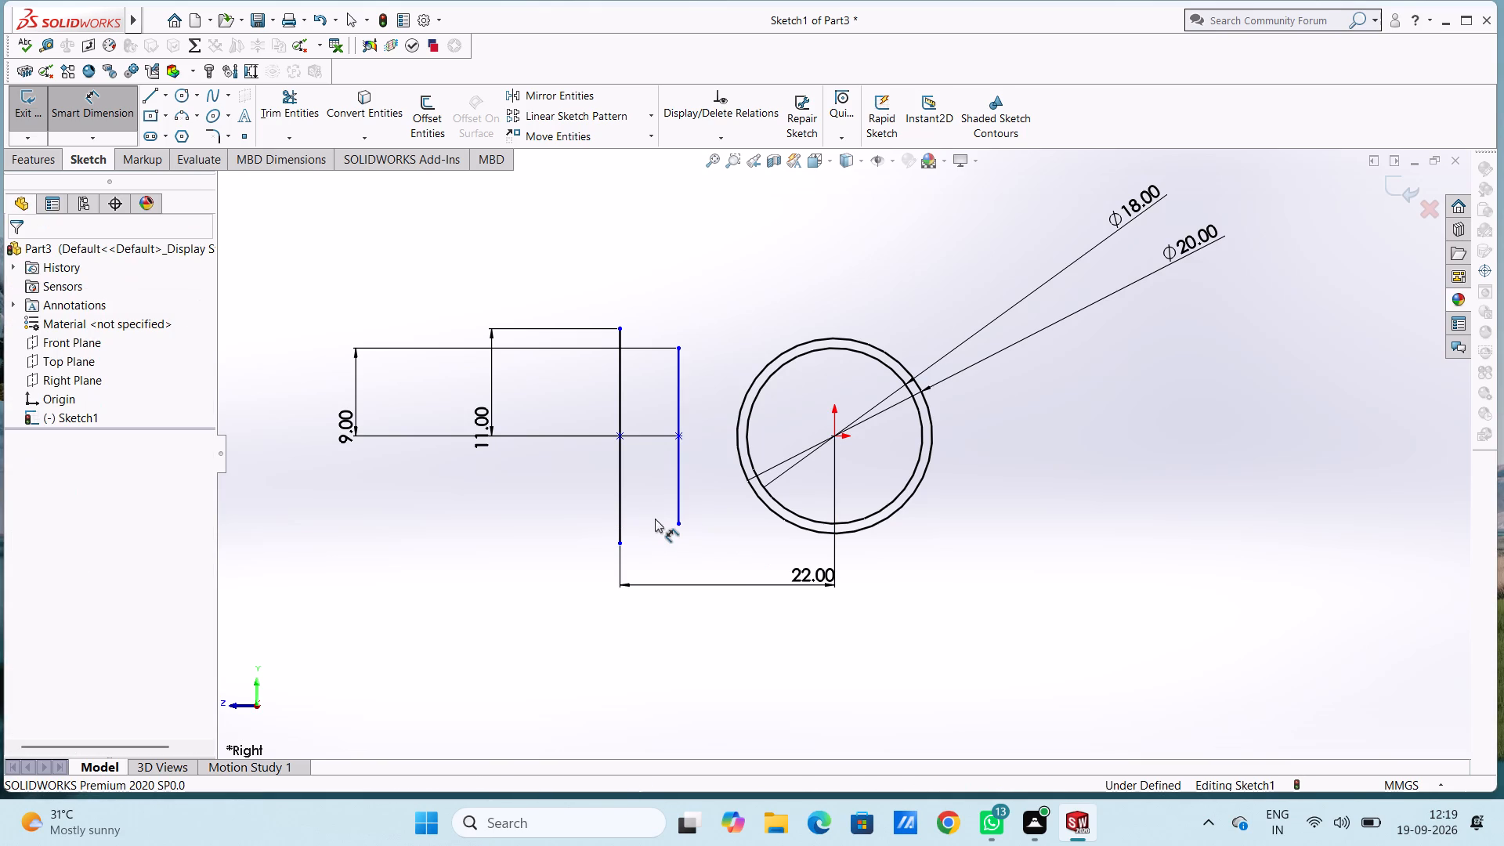
Dimension the horizontal distance between the shorter vertical line and the origin, and set it to 28 mm.
{"action": "left_click", "coordinate": [678, 384]}
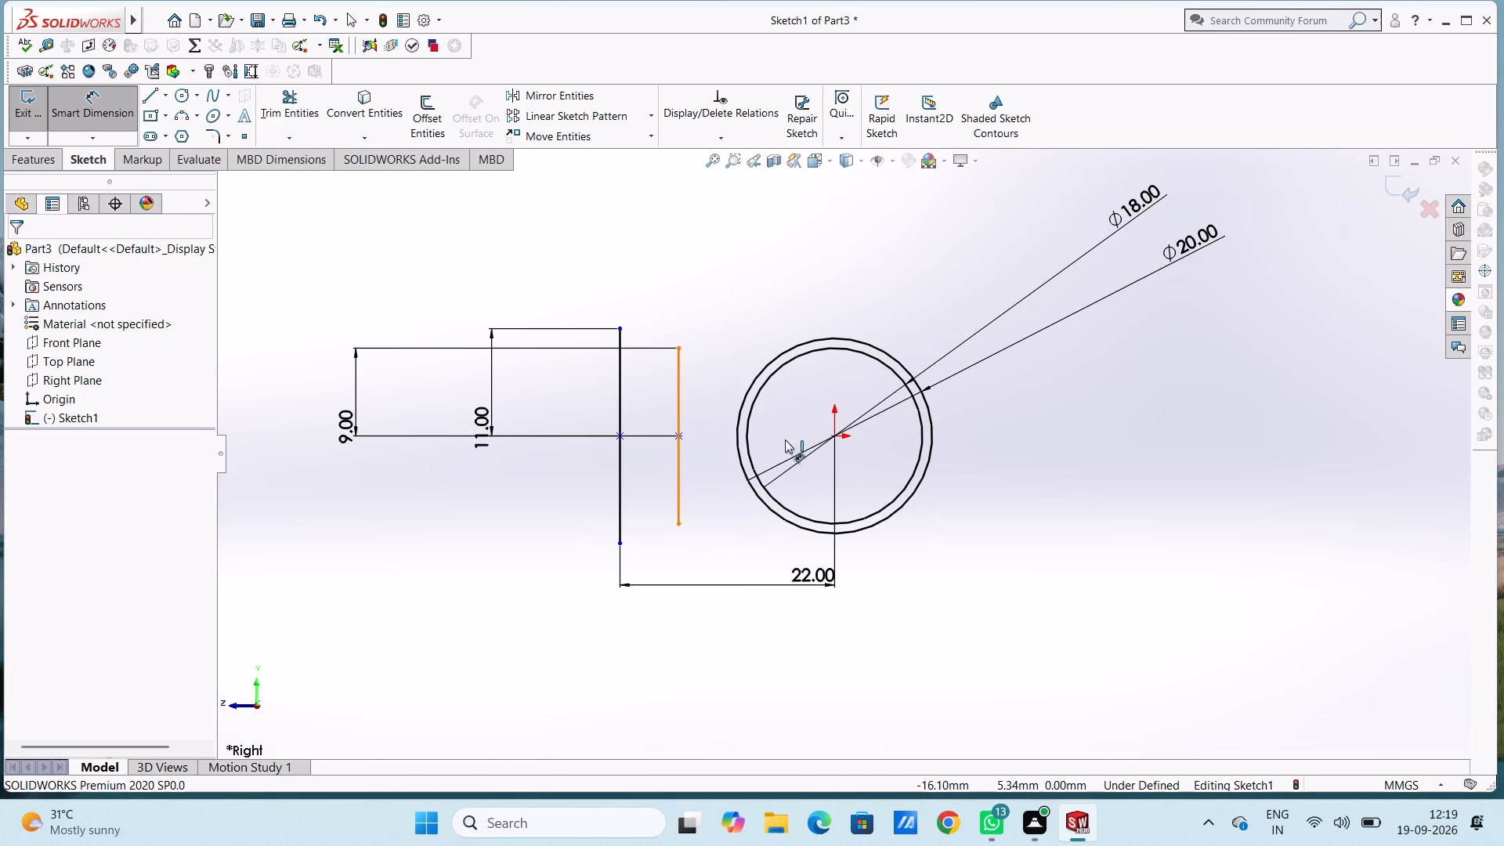
{"action": "left_click", "coordinate": [834, 433]}
{"action": "left_click", "coordinate": [785, 679]}
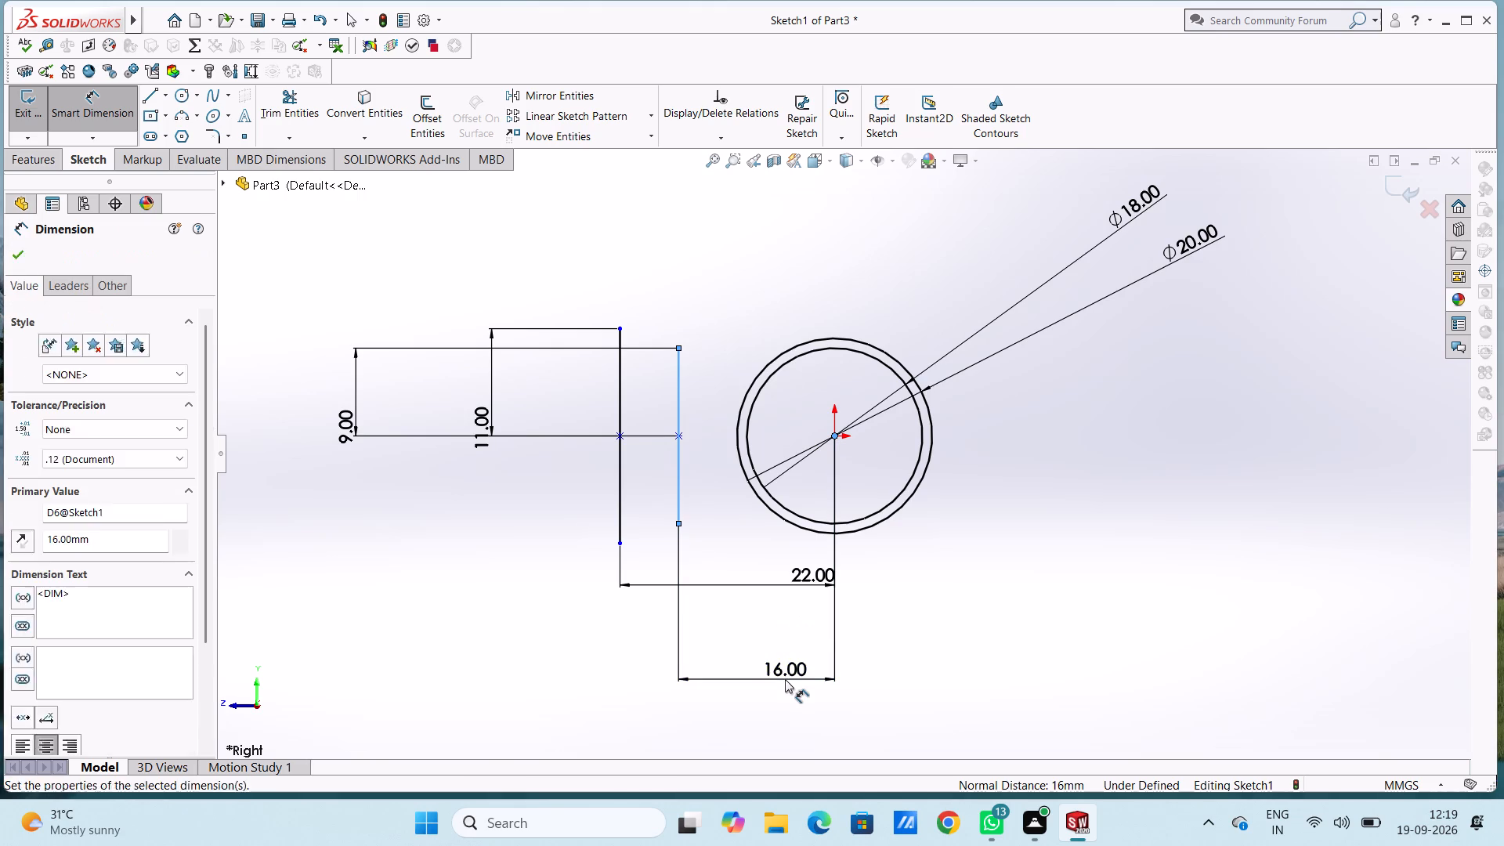
{"action": "type", "text": "28"}
{"action": "key", "text": "Return"}
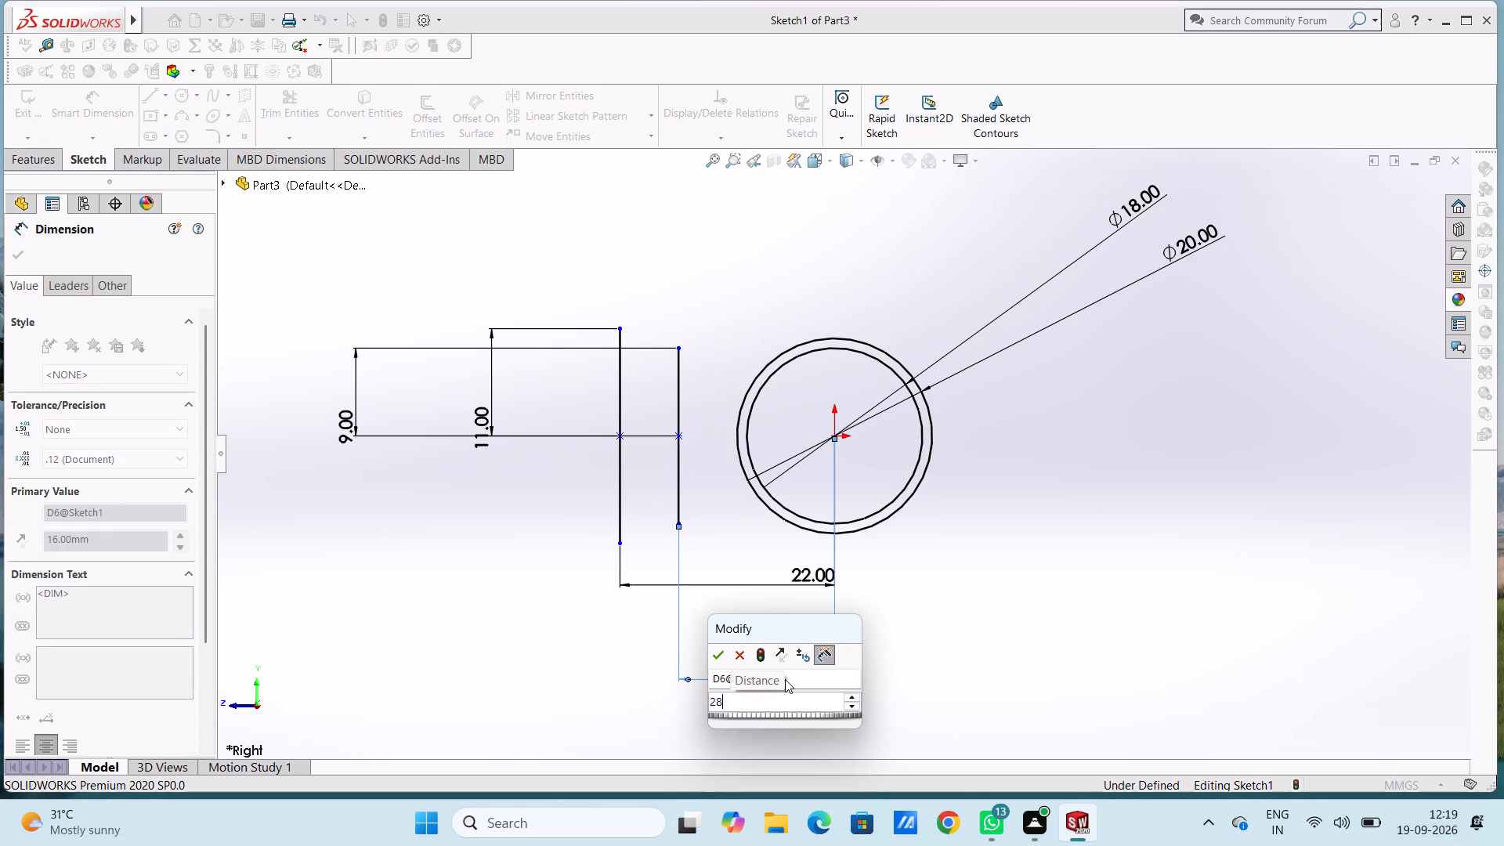
{"action": "left_click", "coordinate": [551, 270]}
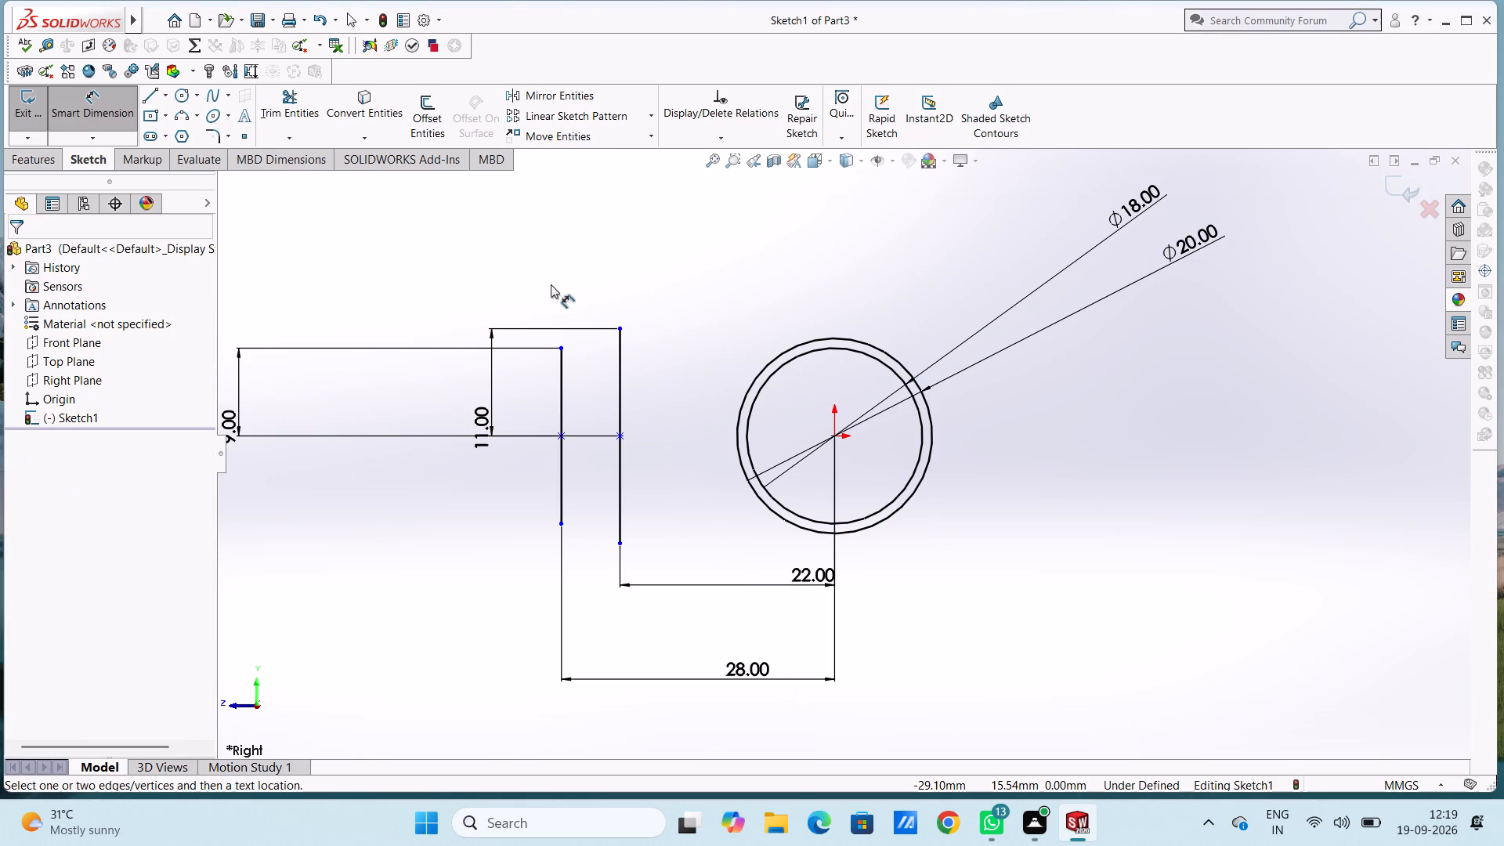
{"action": "key", "text": "Escape"}
{"action": "key", "text": "Escape"}
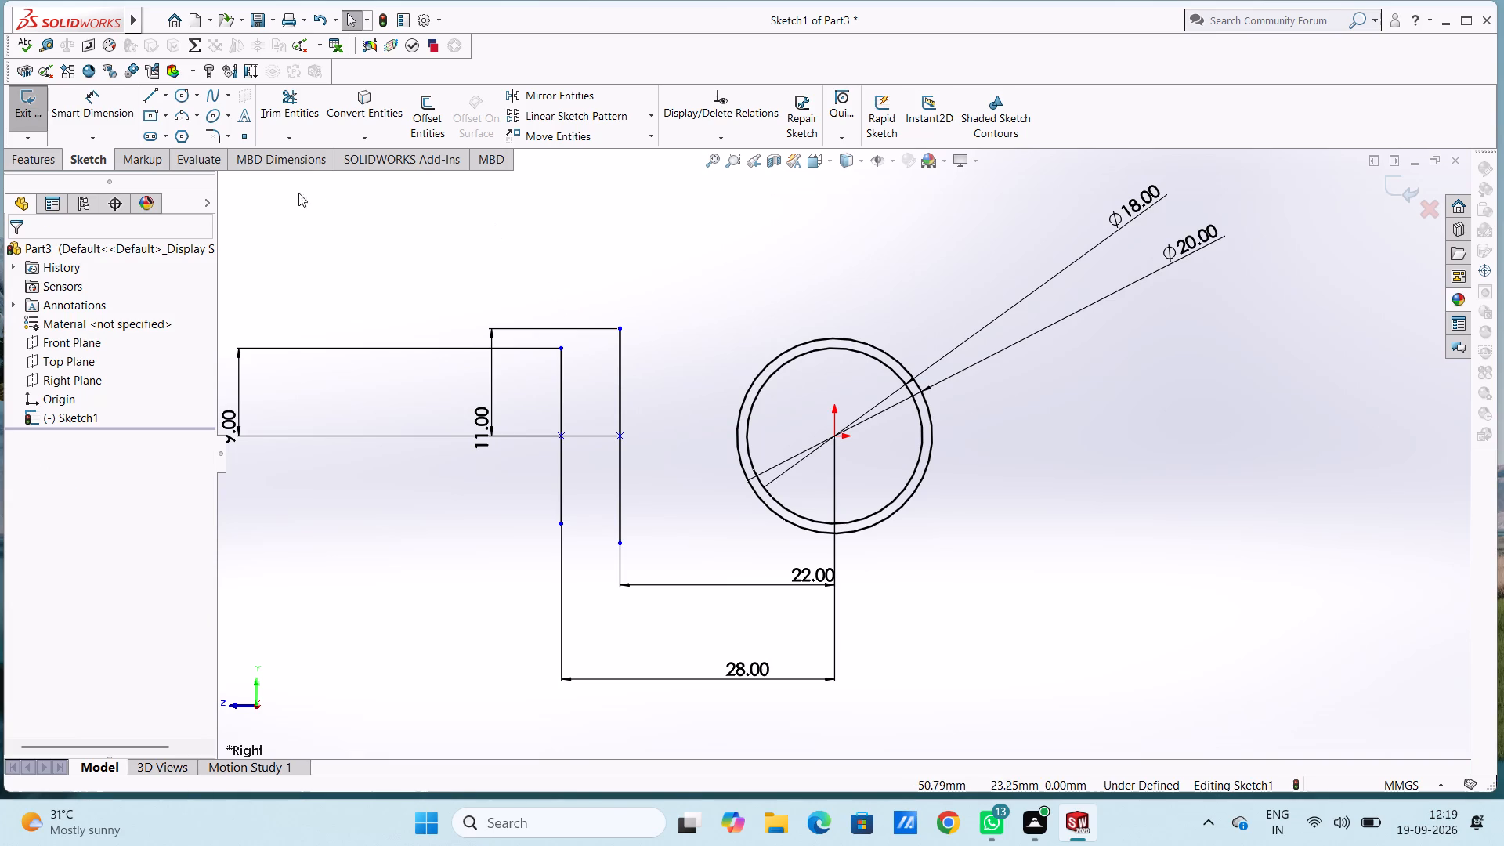
Sketch a 6 mm horizontal line from the shorter line's upper end to the longer line, continuing about 2 mm vertically to its upper end.
{"action": "left_click", "coordinate": [152, 105]}
{"action": "scroll", "coordinate": [560, 330], "scroll_direction": "down", "scroll_amount": 2}
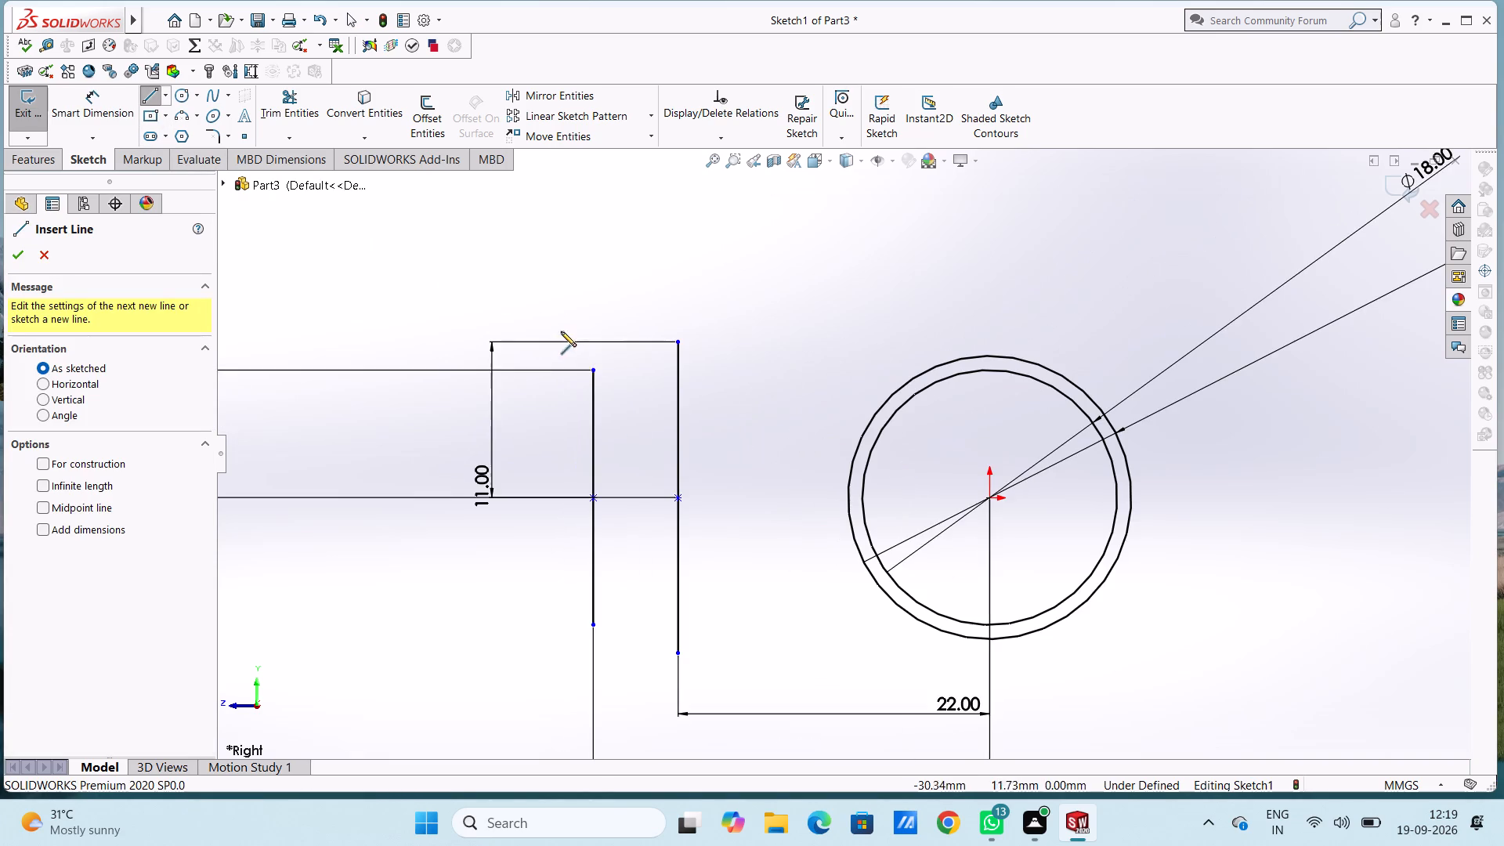
{"action": "left_click", "coordinate": [595, 368]}
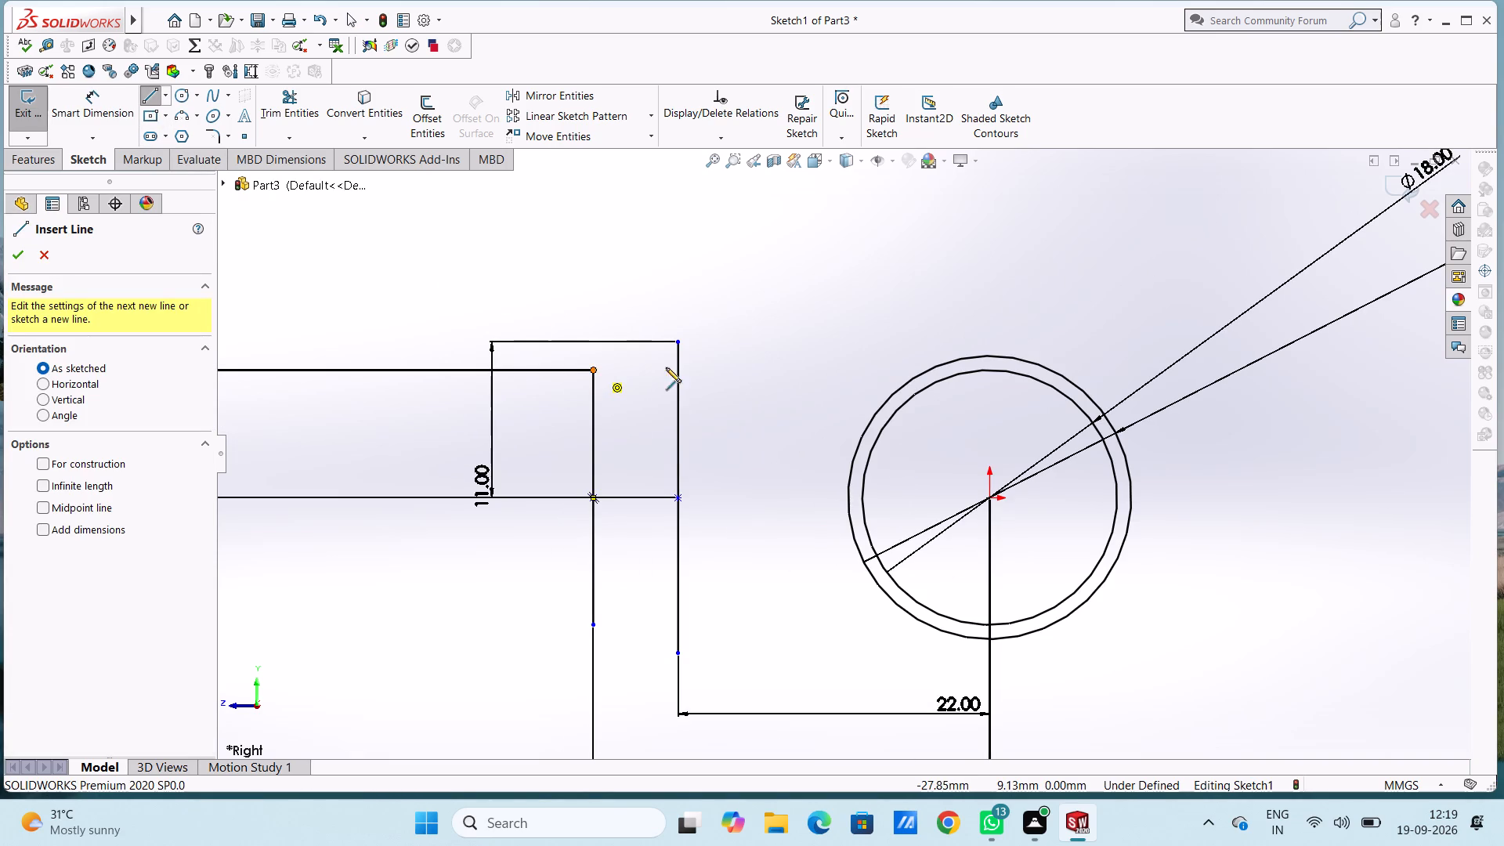
{"action": "left_click", "coordinate": [677, 370]}
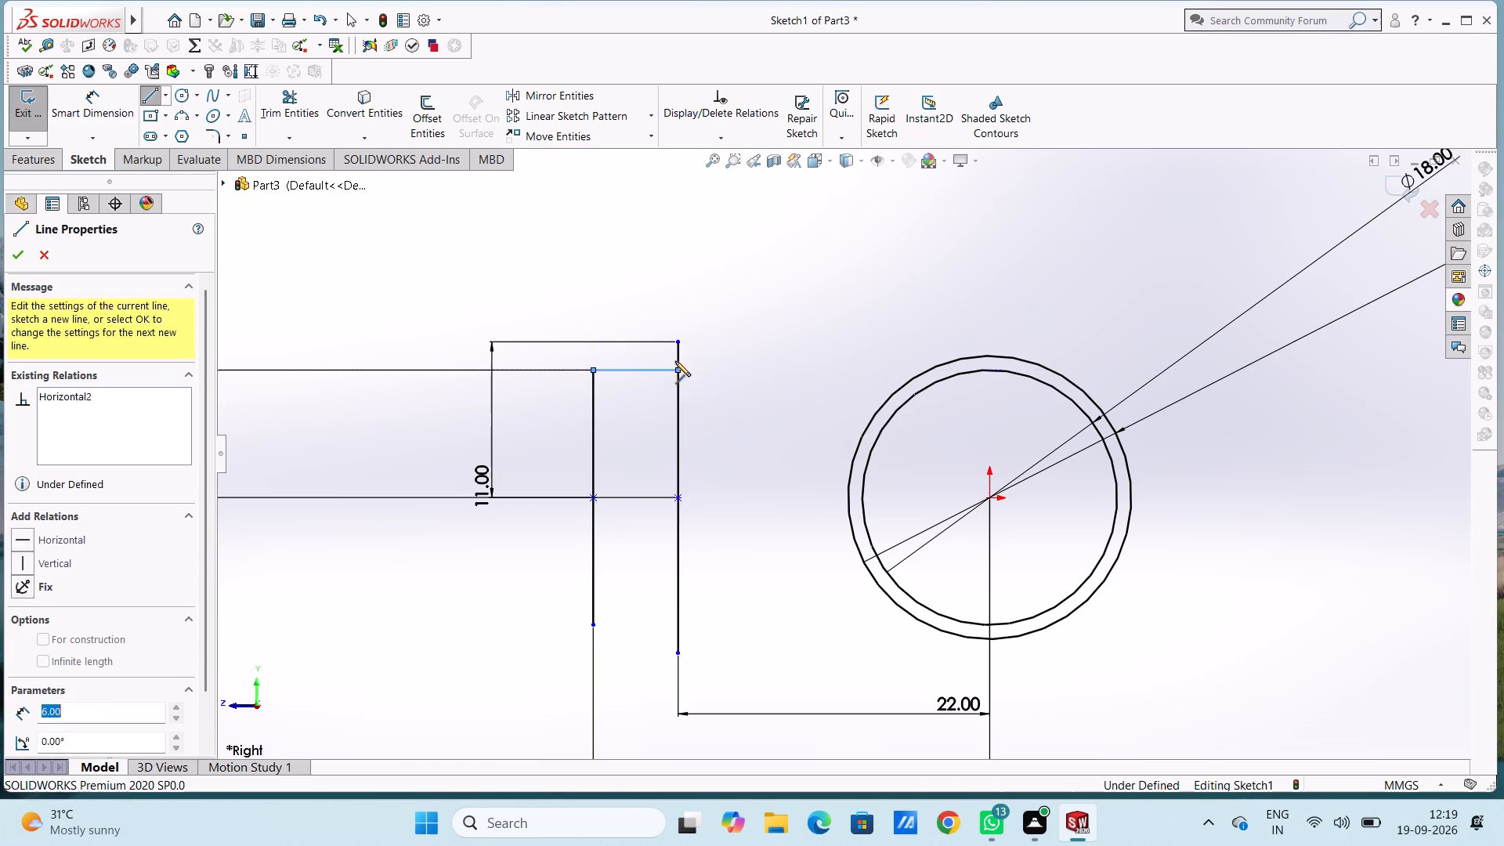
{"action": "left_click", "coordinate": [677, 342]}
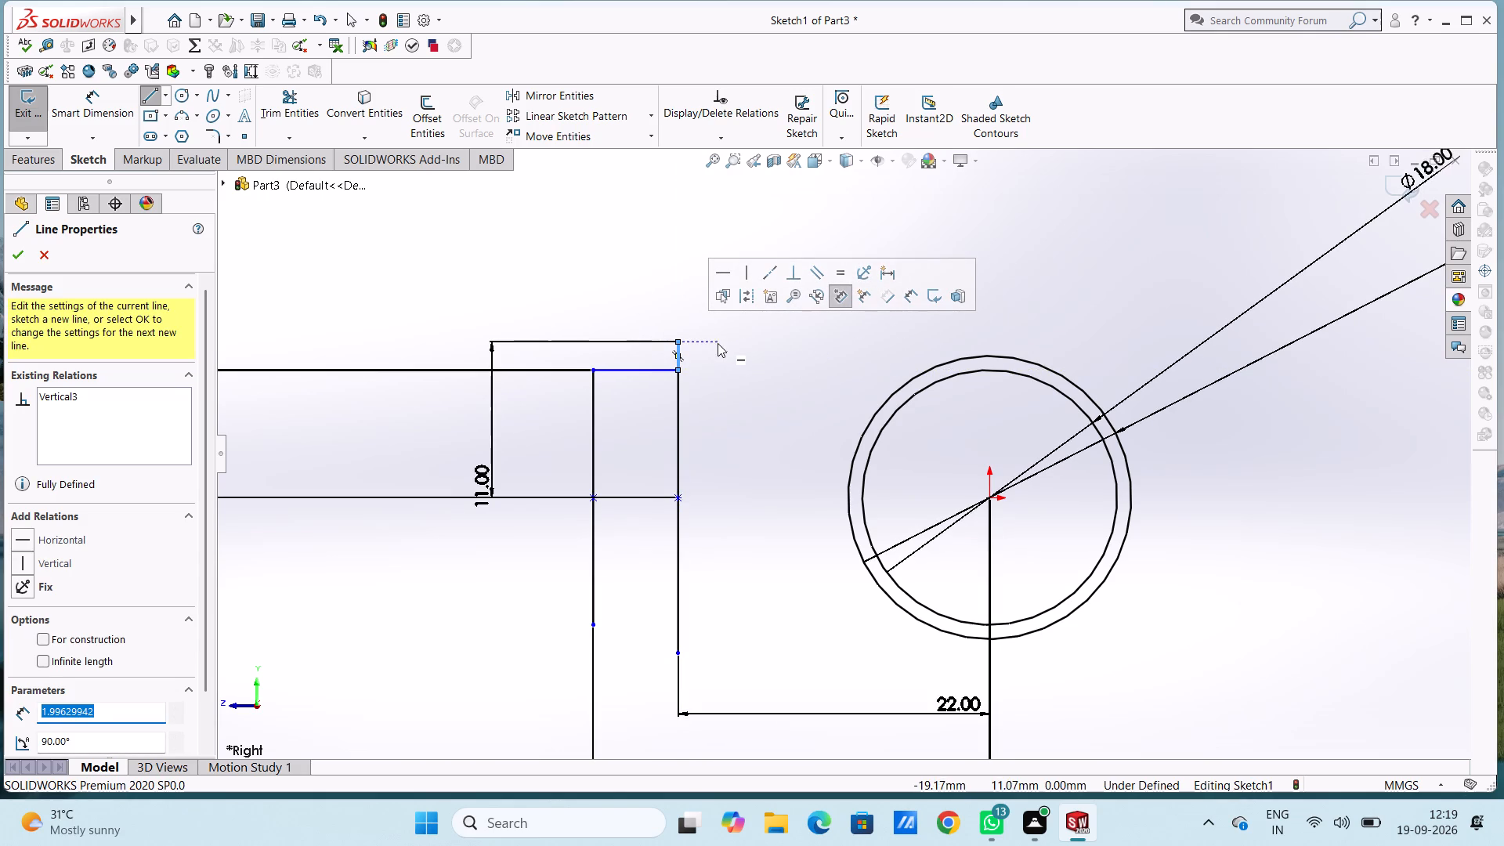
Sketch a sloped line about 22.7 mm long from the longer vertical line's upper end, tangent to the outer circle near its top.
{"action": "left_click", "coordinate": [679, 339]}
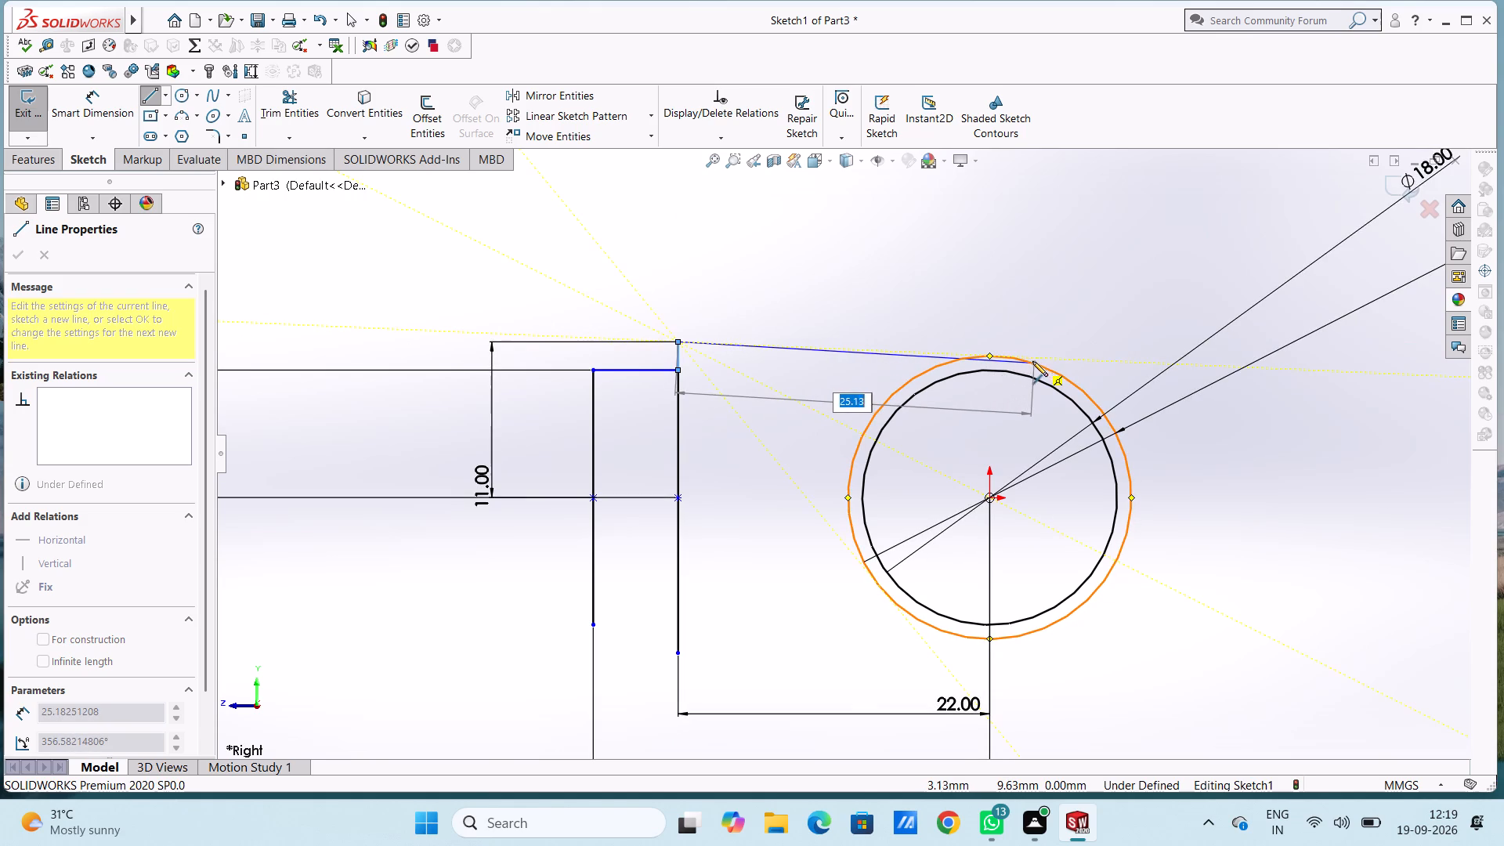
{"action": "scroll", "coordinate": [1009, 359], "scroll_direction": "down", "scroll_amount": 12}
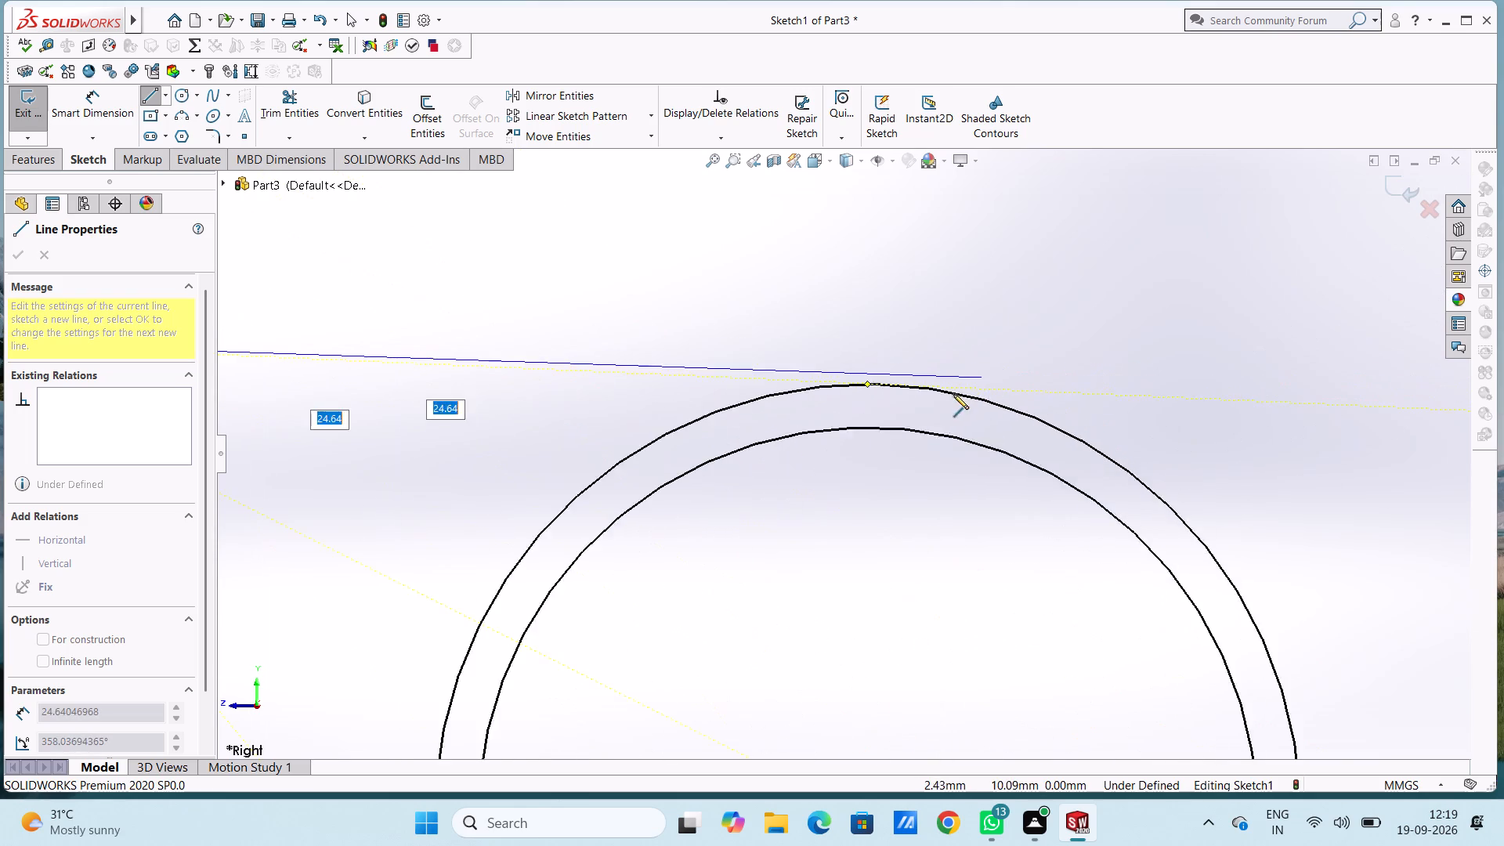
{"action": "left_click", "coordinate": [875, 391]}
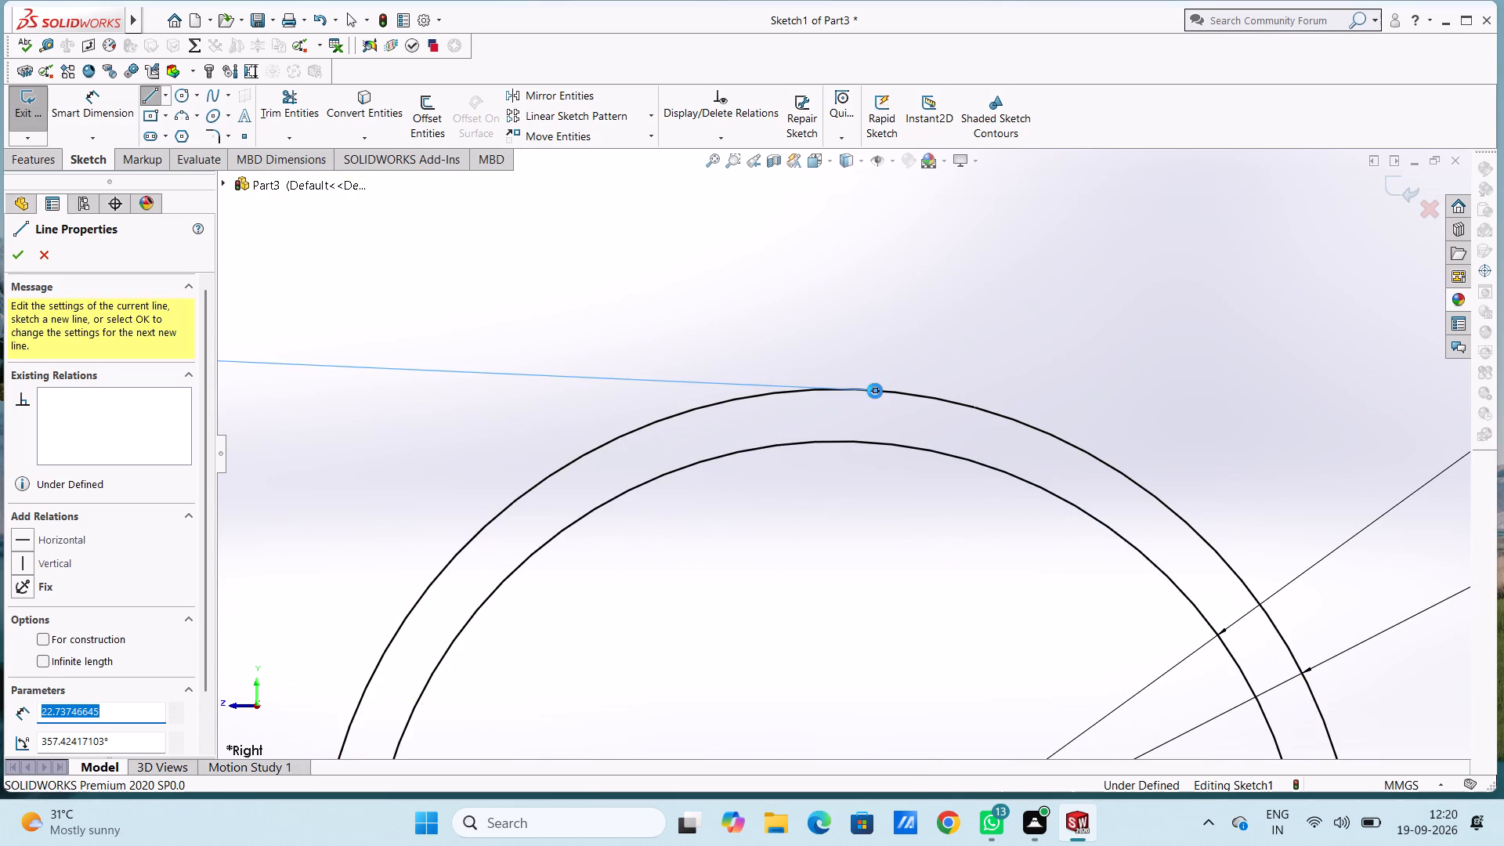
Add a tangent relation between the upper sloped line and the outer circle.
{"action": "key", "text": "Escape"}
{"action": "key", "text": "Escape"}
{"action": "scroll", "coordinate": [875, 391], "scroll_direction": "up", "scroll_amount": 5}
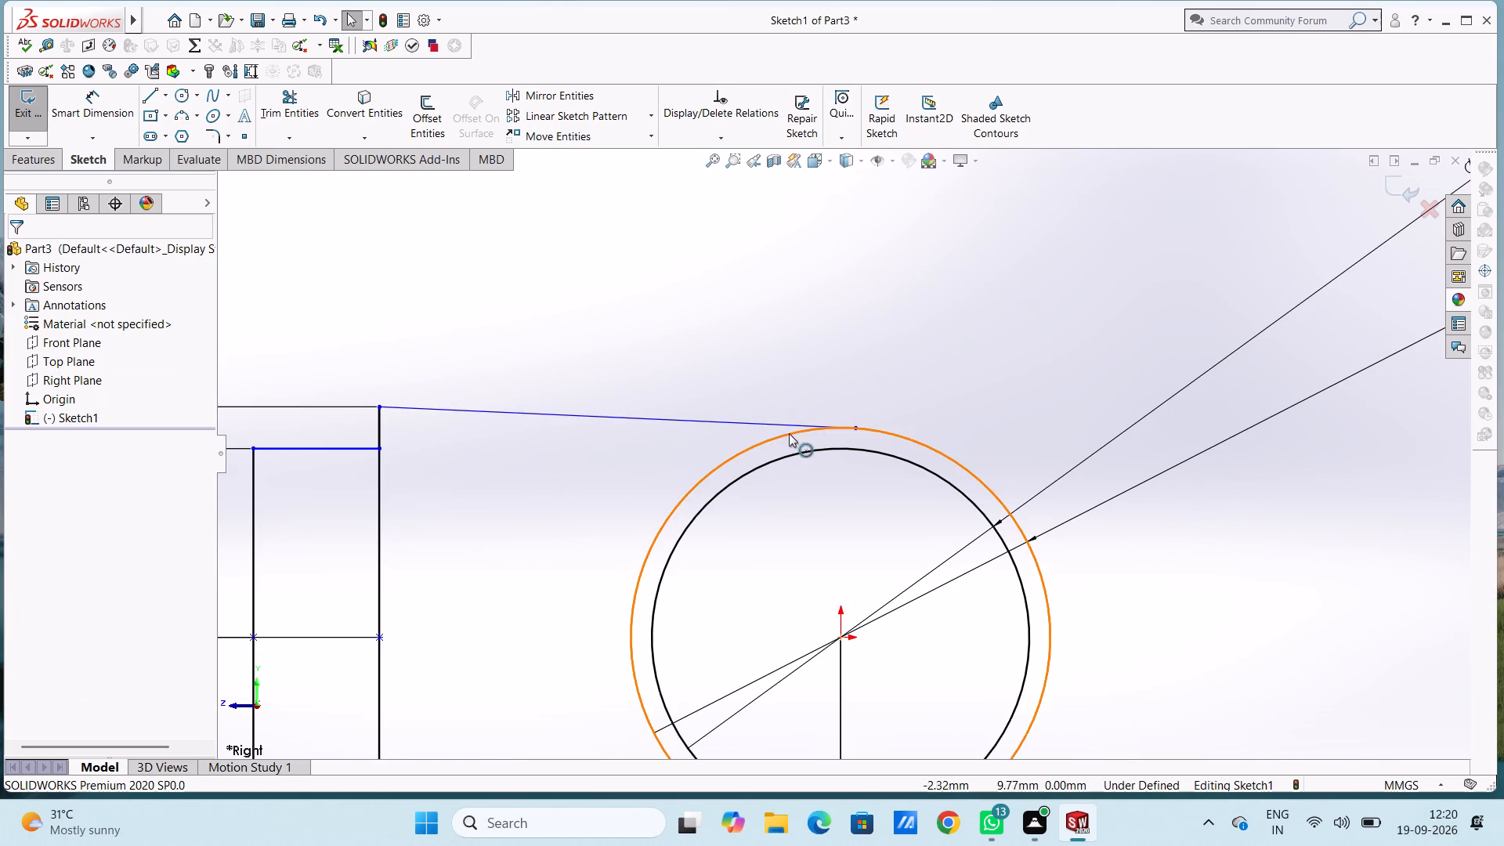
{"action": "left_click", "coordinate": [789, 421]}
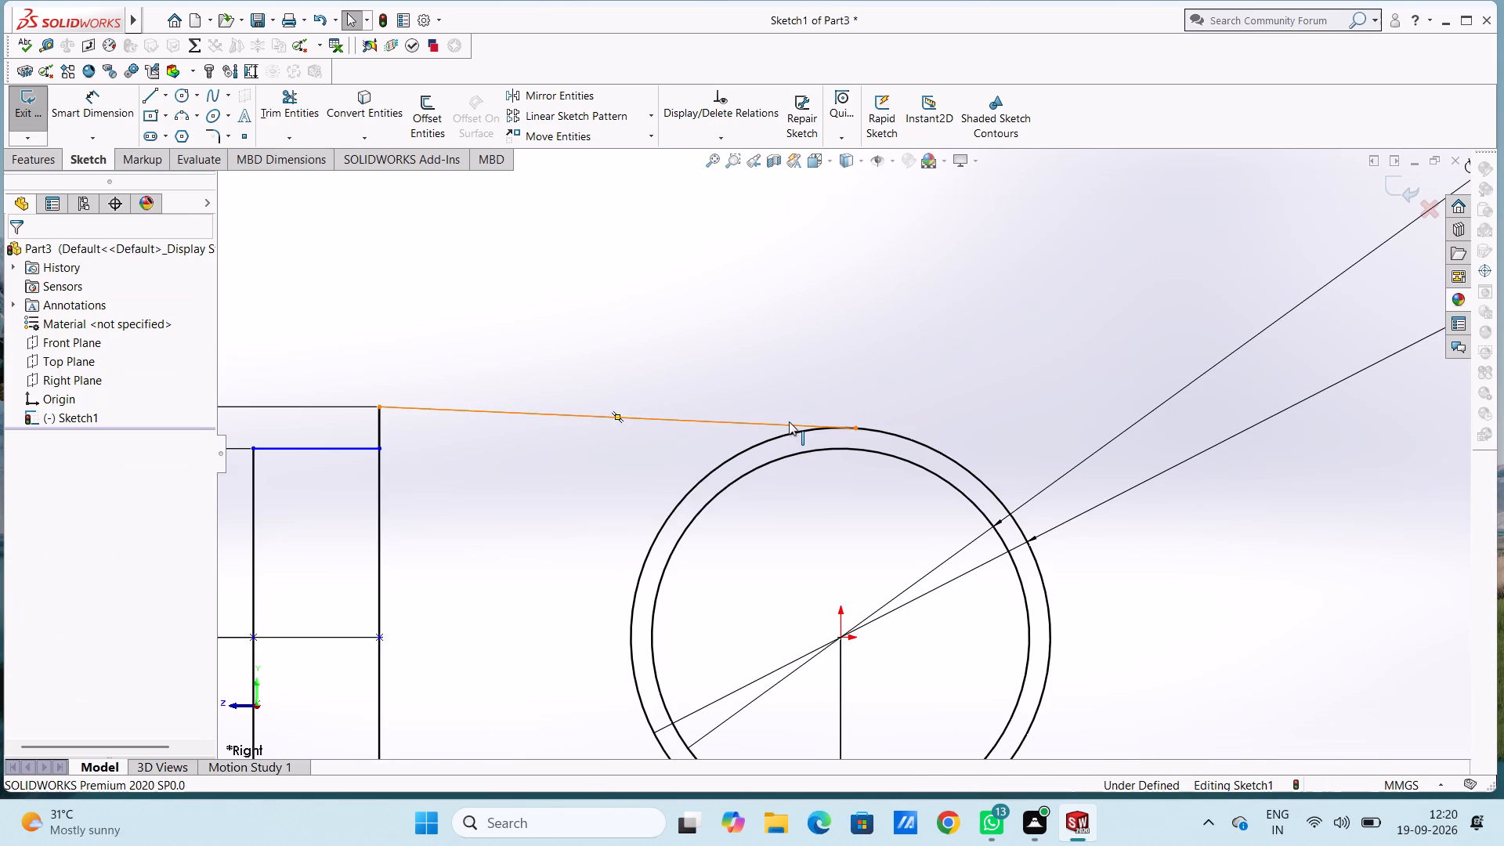
{"action": "left_click", "coordinate": [793, 435], "text": "ctrl"}
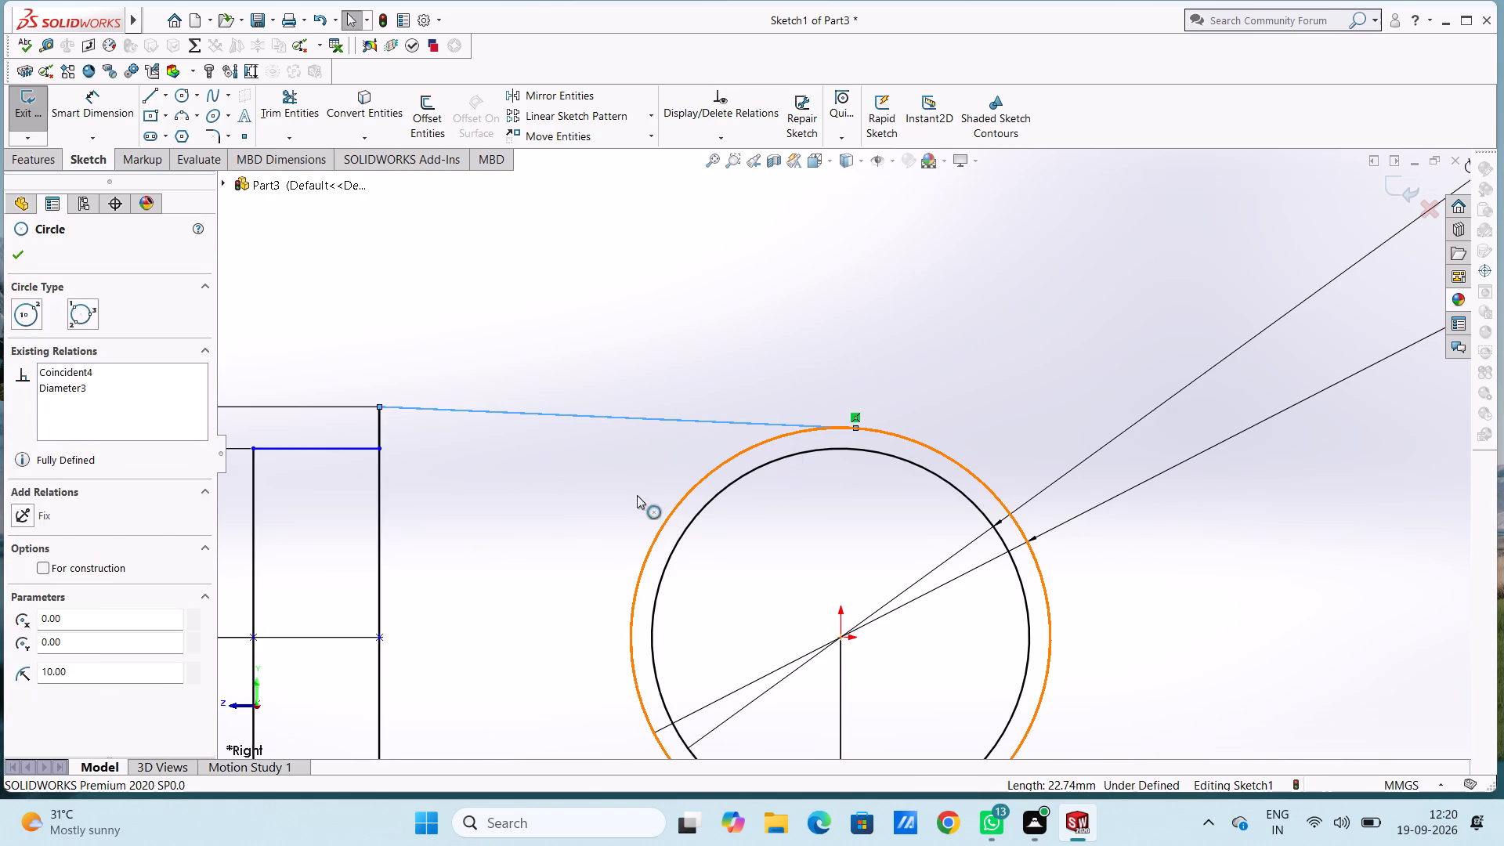
{"action": "left_click", "coordinate": [19, 530]}
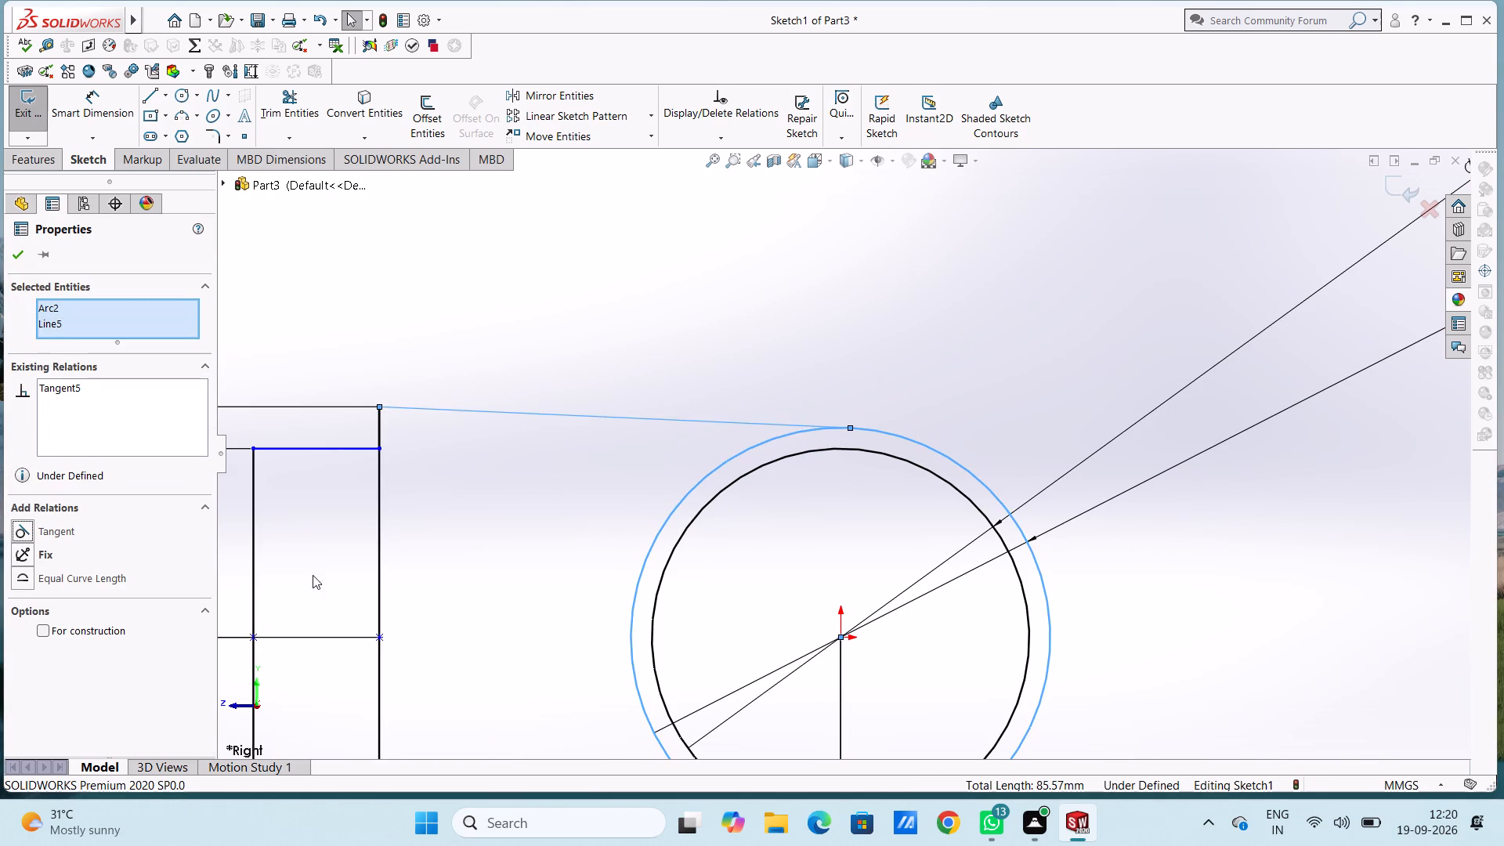
{"action": "left_click", "coordinate": [474, 545]}
Sketch a 6 mm horizontal line from the shorter vertical line's lower end to the longer line, continuing about 2 mm down to its lower end.
{"action": "scroll", "coordinate": [475, 544], "scroll_direction": "up", "scroll_amount": 7}
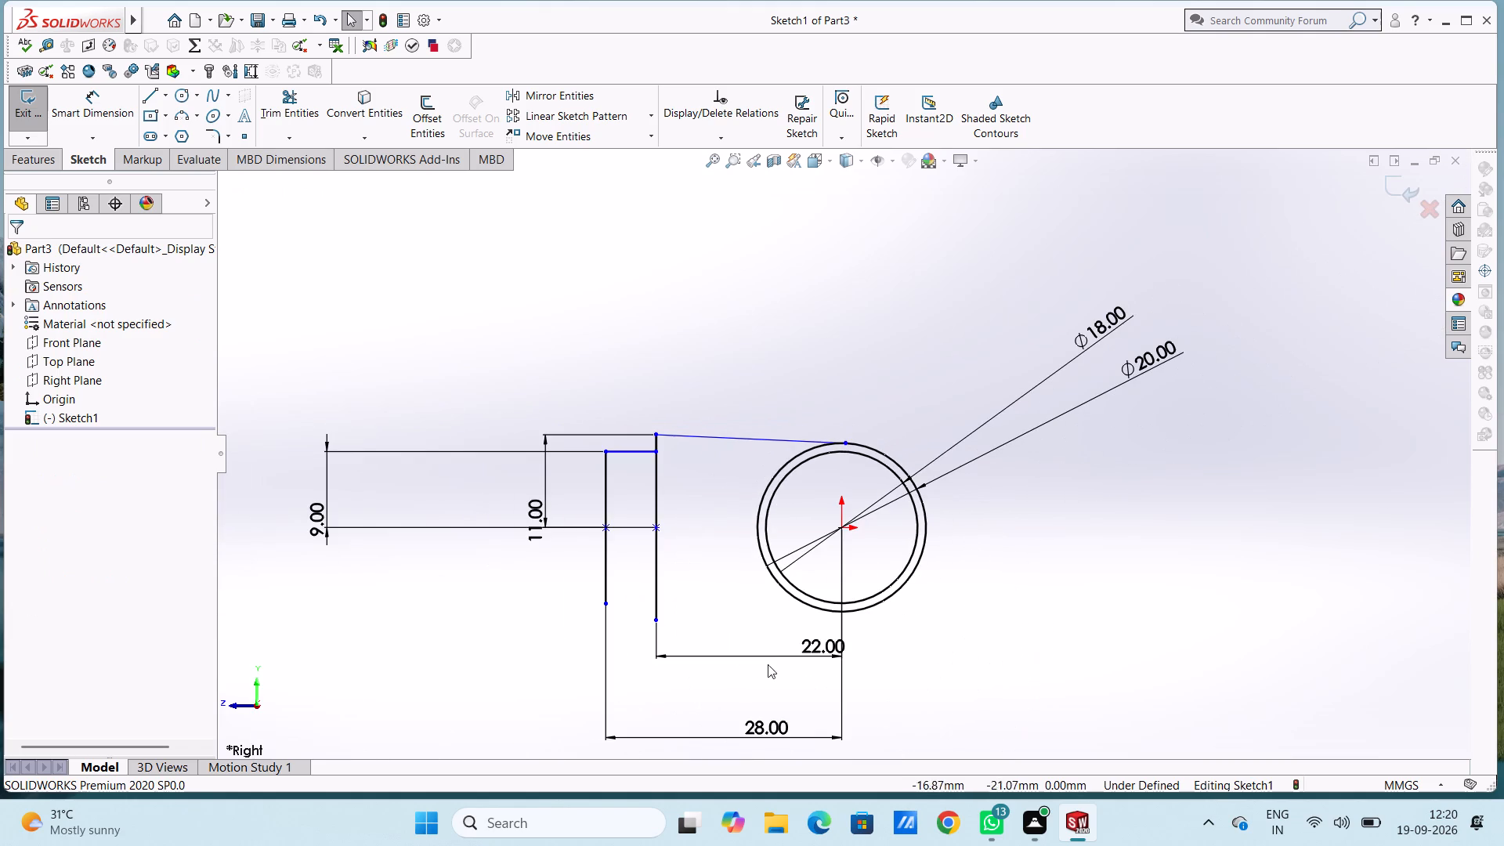
{"action": "scroll", "coordinate": [772, 648], "scroll_direction": "down", "scroll_amount": 4}
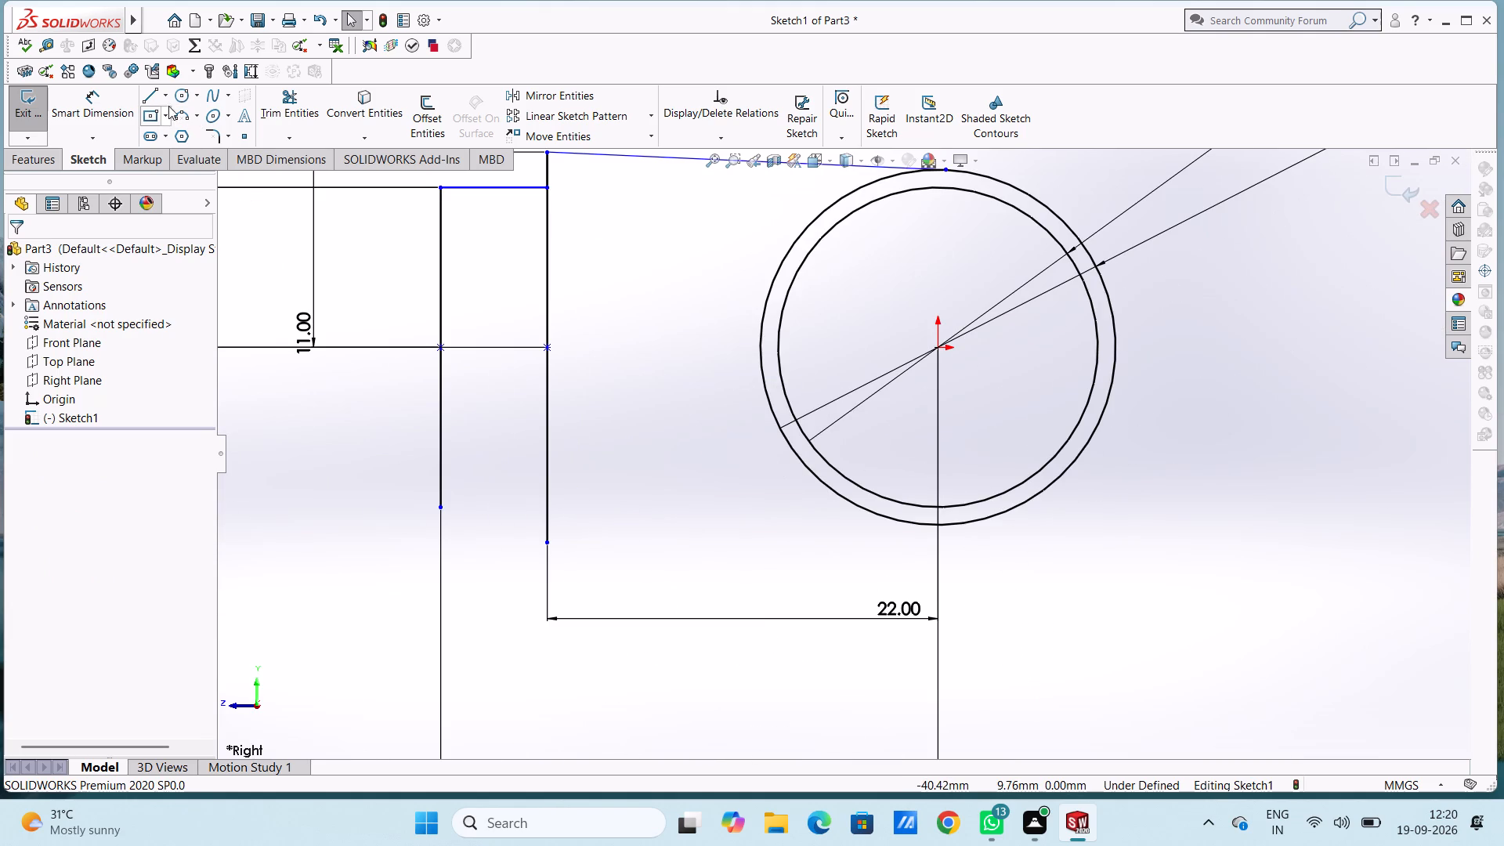
{"action": "left_click", "coordinate": [159, 99]}
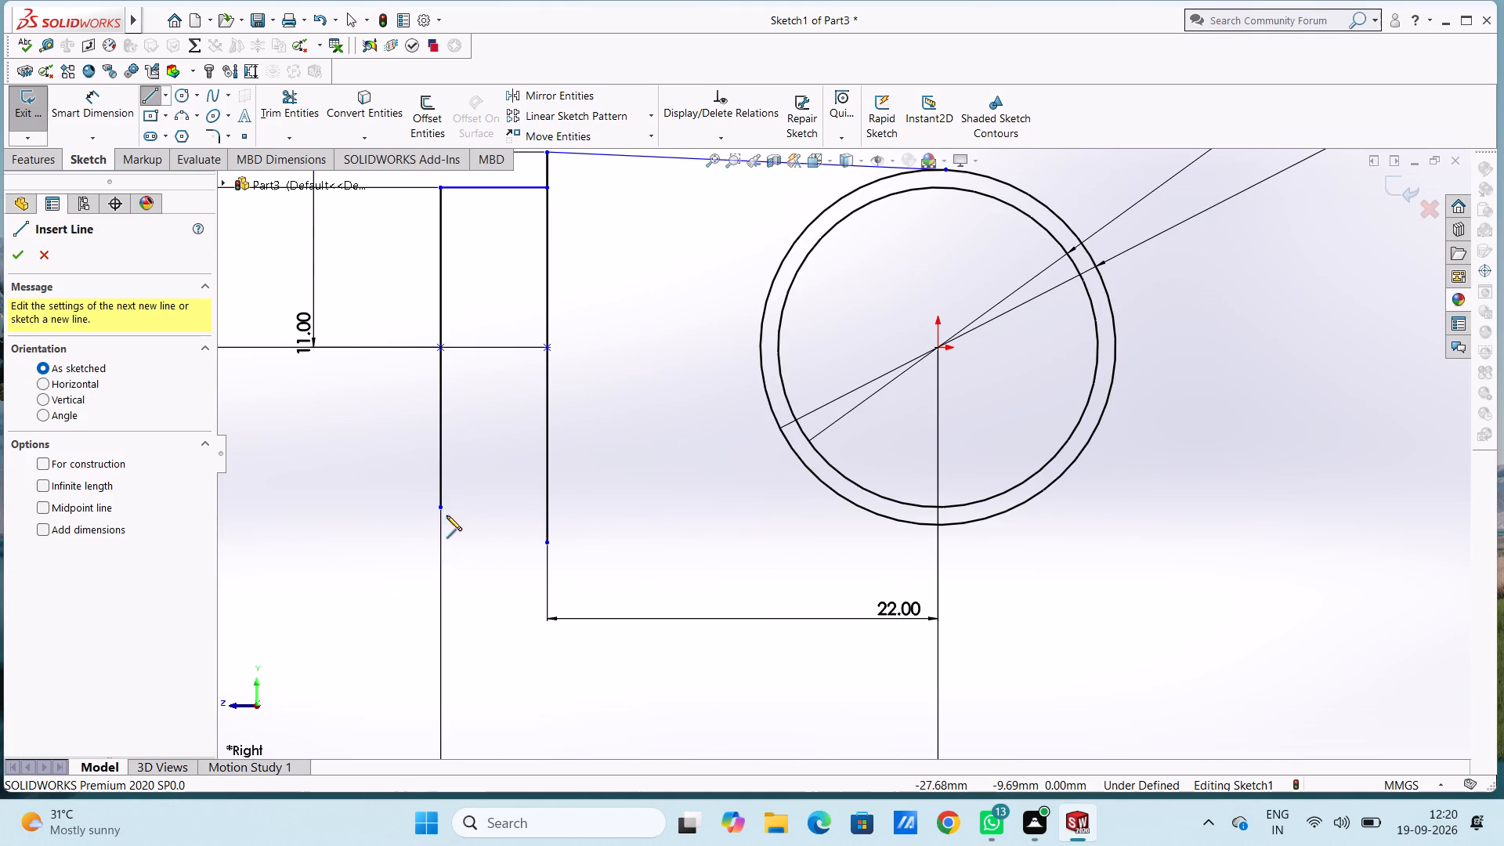
{"action": "left_click", "coordinate": [441, 508]}
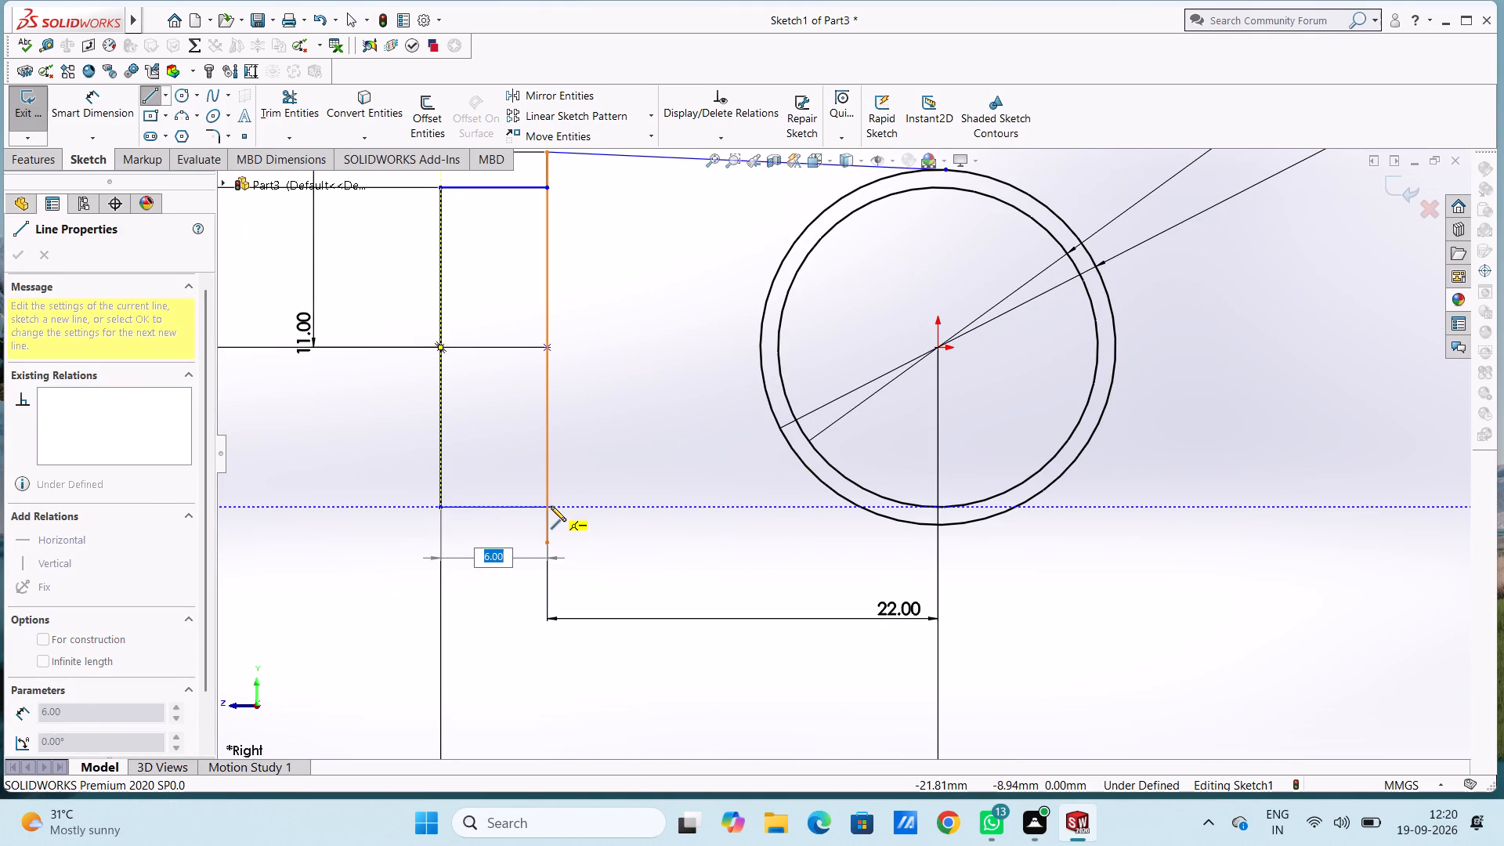
{"action": "left_click", "coordinate": [547, 504]}
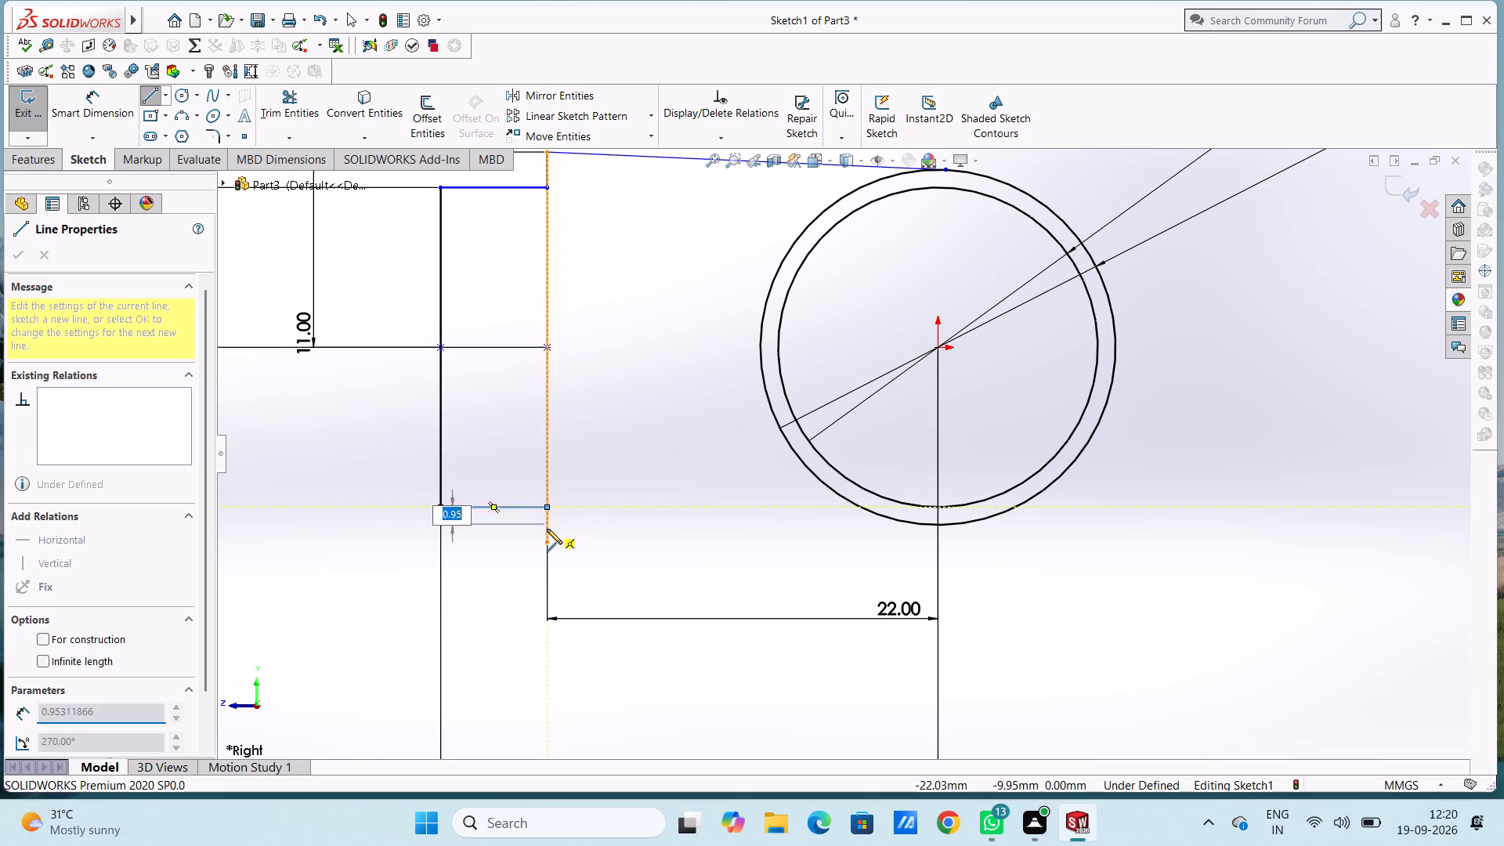
{"action": "left_click", "coordinate": [546, 540]}
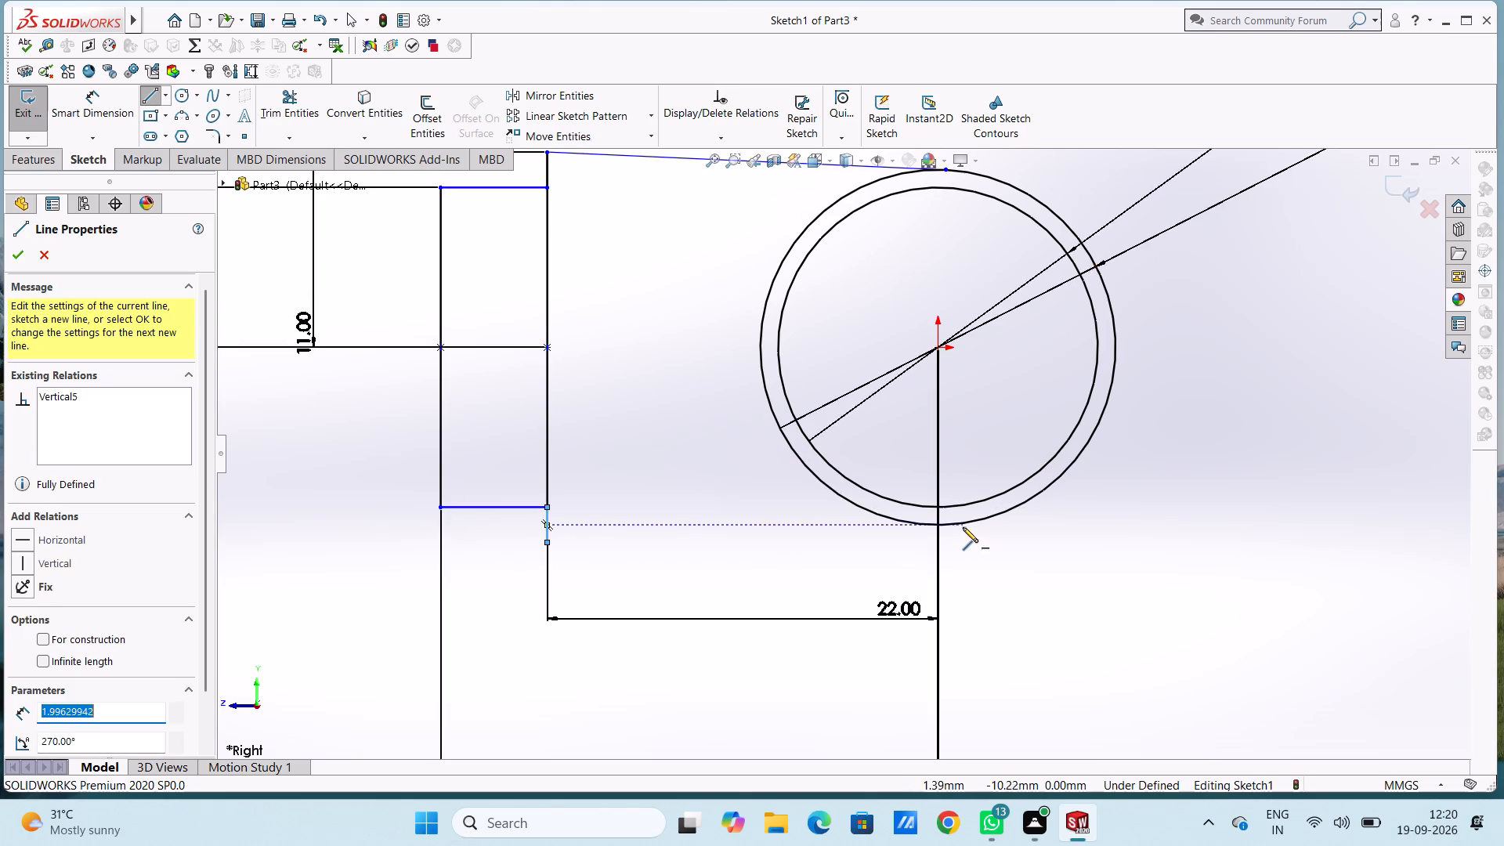
Sketch a sloped line about 22.5 mm long from the stepped profile's lowest corner to near the outer circle's bottom, tangent to the circle.
{"action": "left_click", "coordinate": [545, 544]}
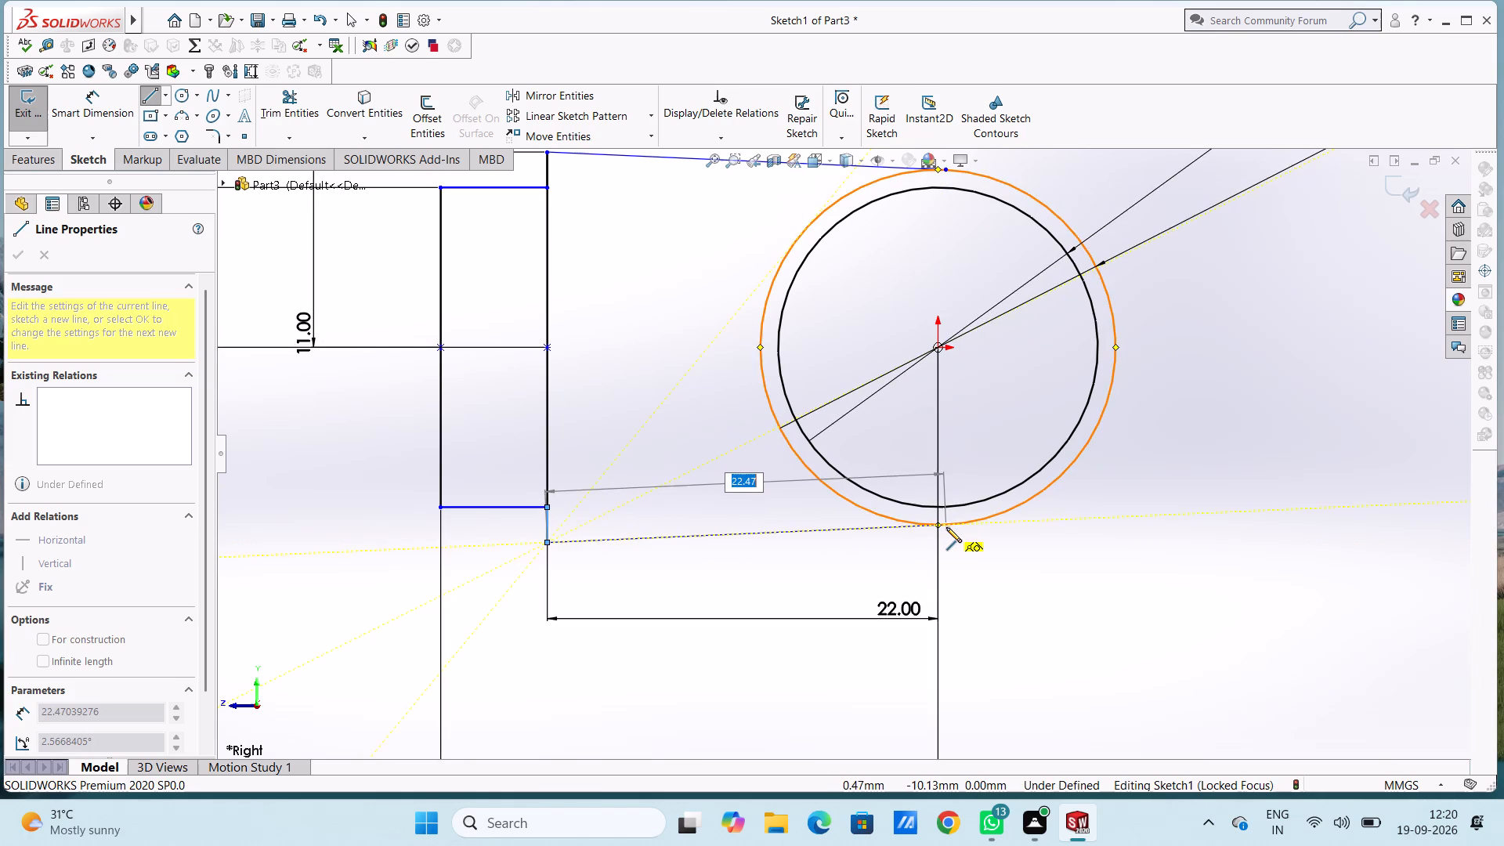
{"action": "left_click", "coordinate": [946, 526]}
{"action": "key", "text": "Escape"}
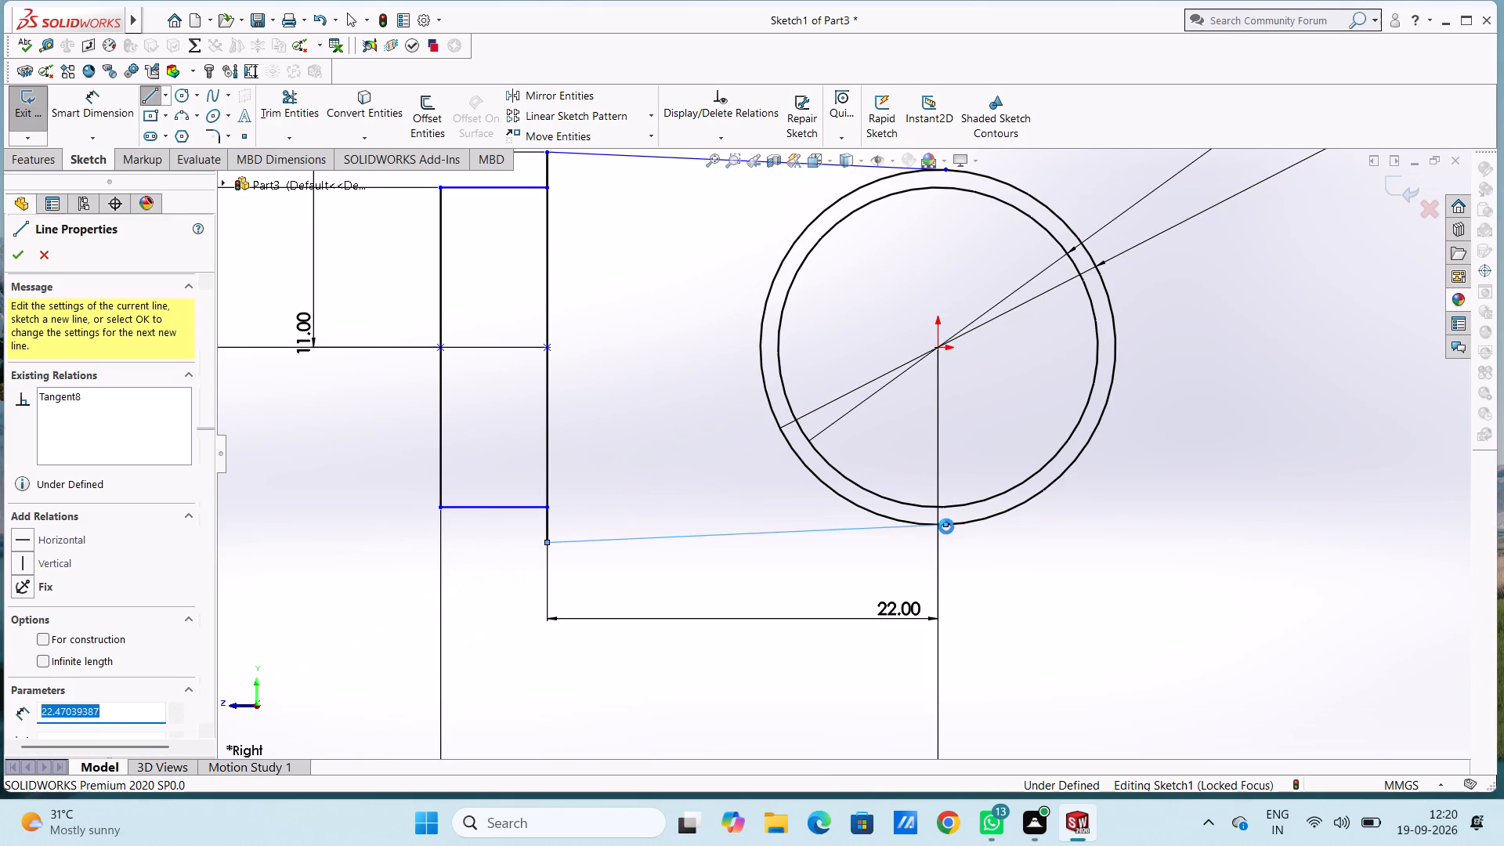
{"action": "key", "text": "Escape"}
{"action": "key", "text": "Escape"}
{"action": "left_click", "coordinate": [898, 526]}
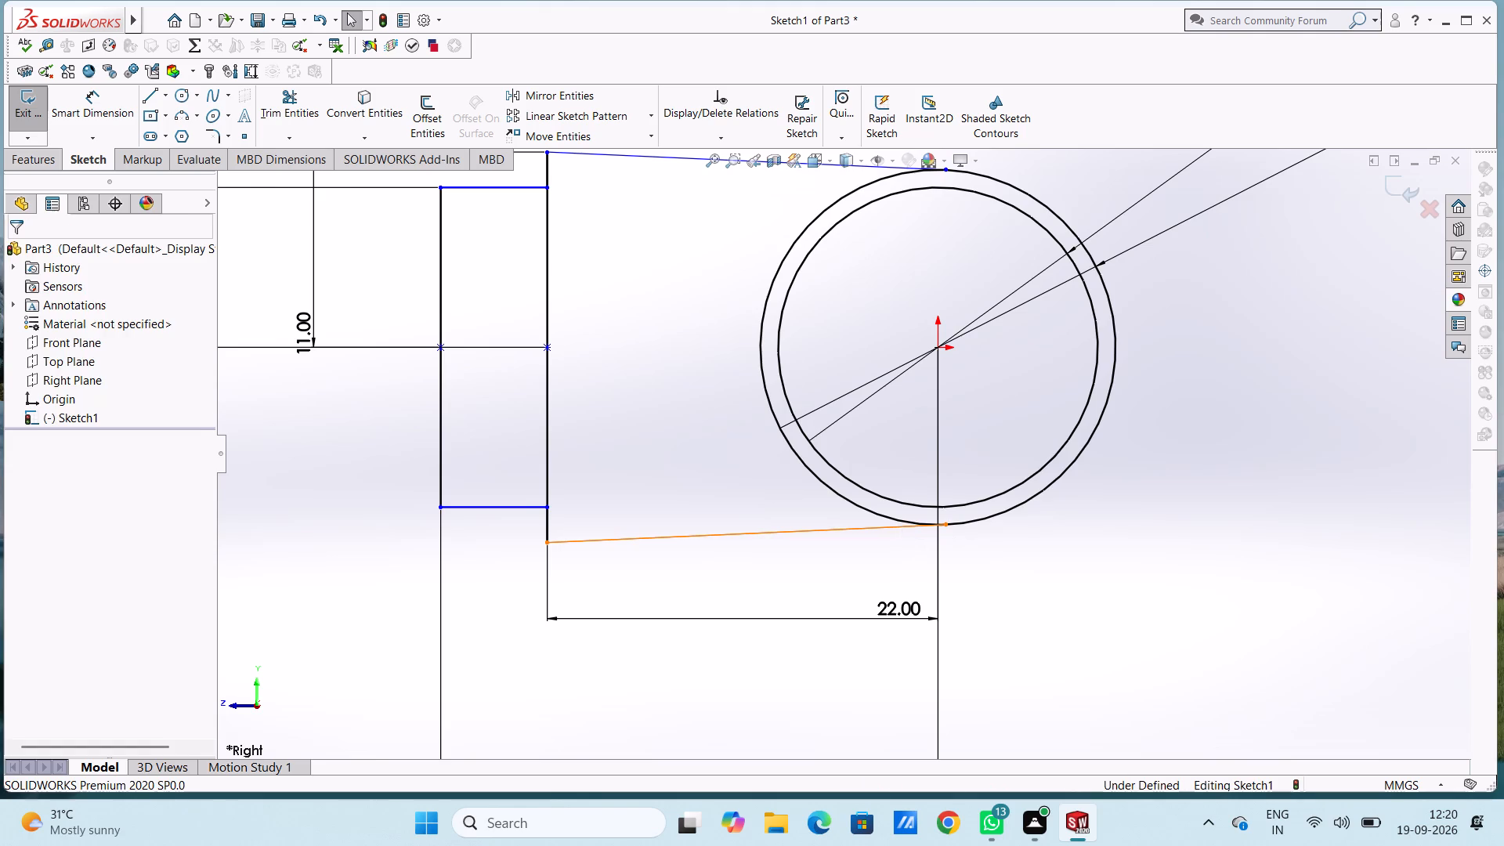
{"action": "left_click", "coordinate": [896, 520], "text": "ctrl"}
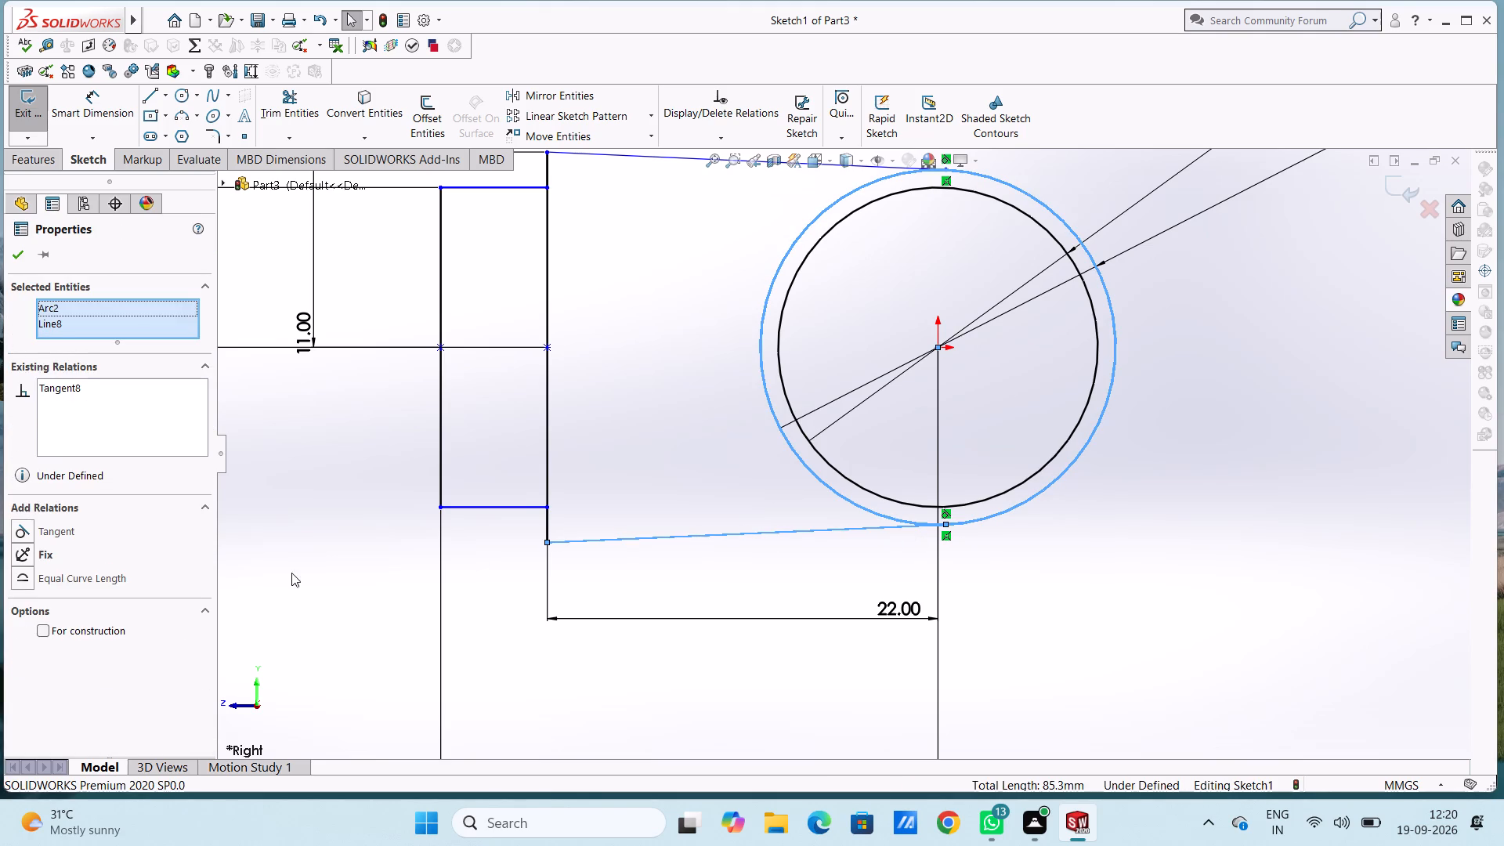
{"action": "left_click", "coordinate": [25, 530]}
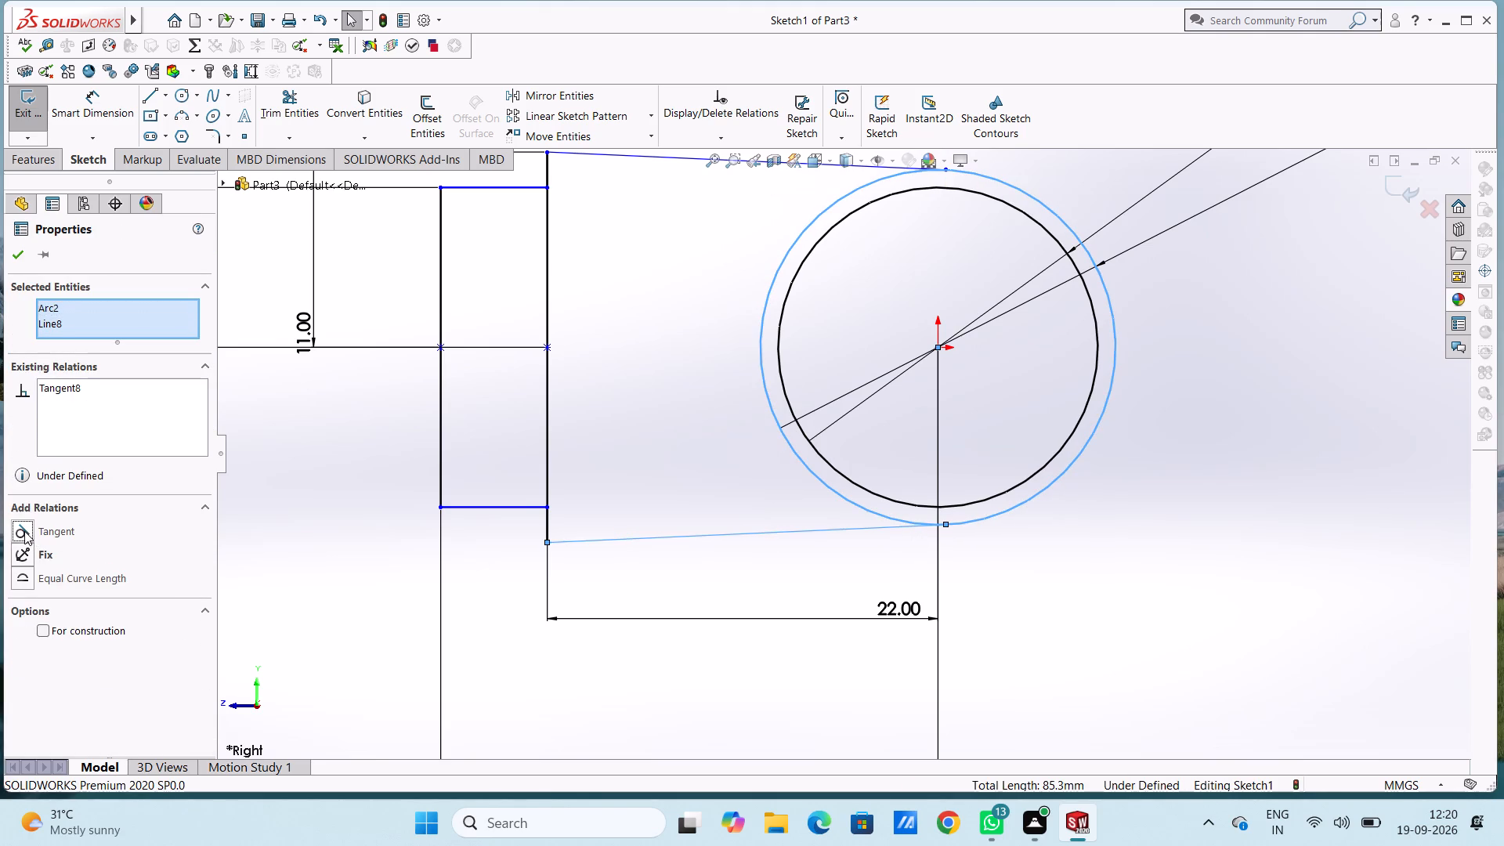
{"action": "left_click", "coordinate": [402, 568]}
Trim the longer vertical line between the two 6 mm horizontal lines.
{"action": "scroll", "coordinate": [398, 573], "scroll_direction": "up", "scroll_amount": 4}
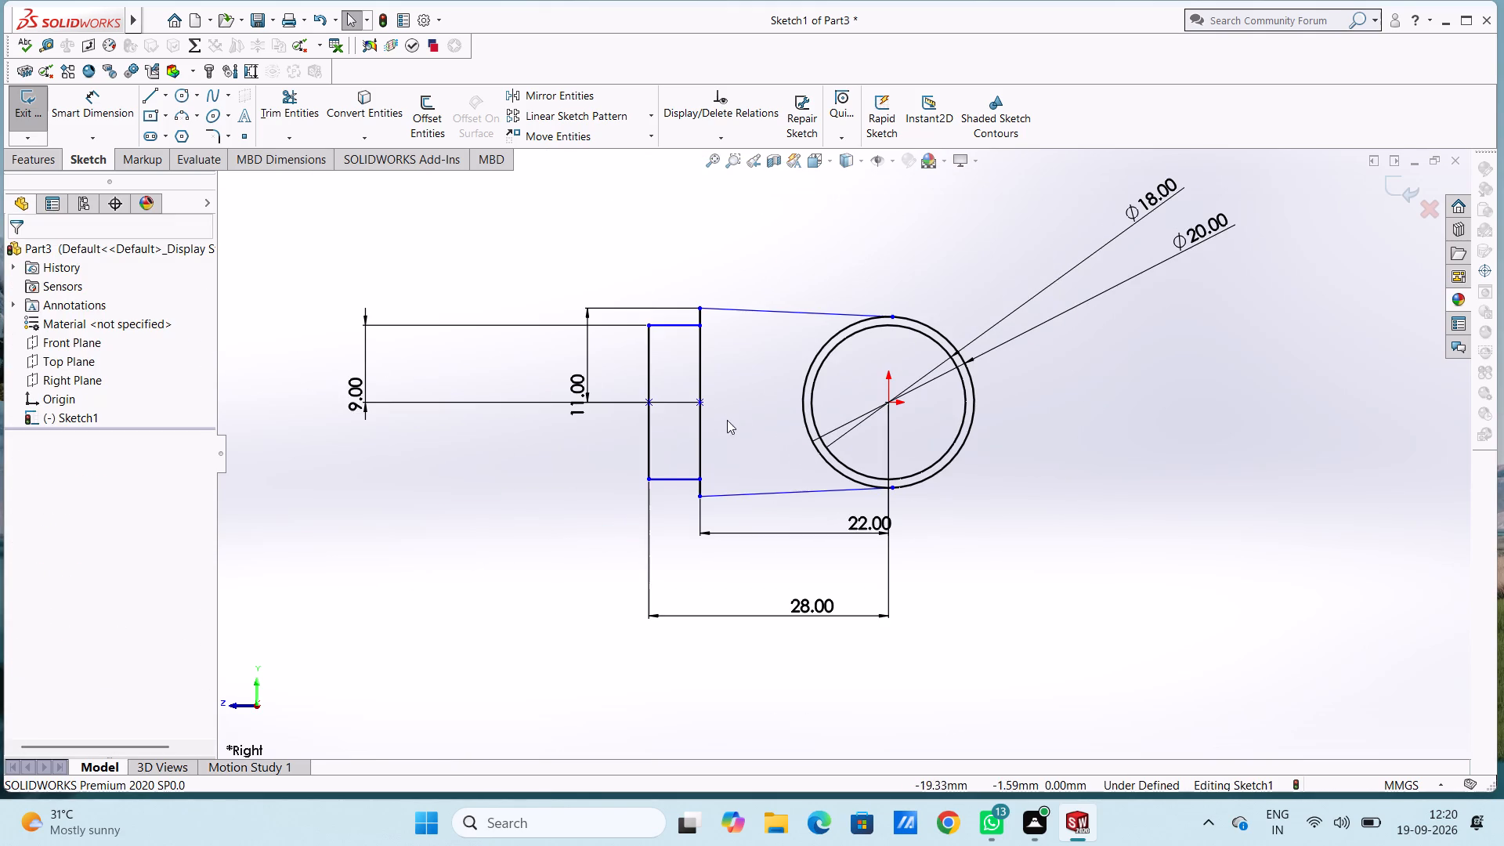
{"action": "scroll", "coordinate": [773, 361], "scroll_direction": "down", "scroll_amount": 3}
{"action": "left_click", "coordinate": [277, 98]}
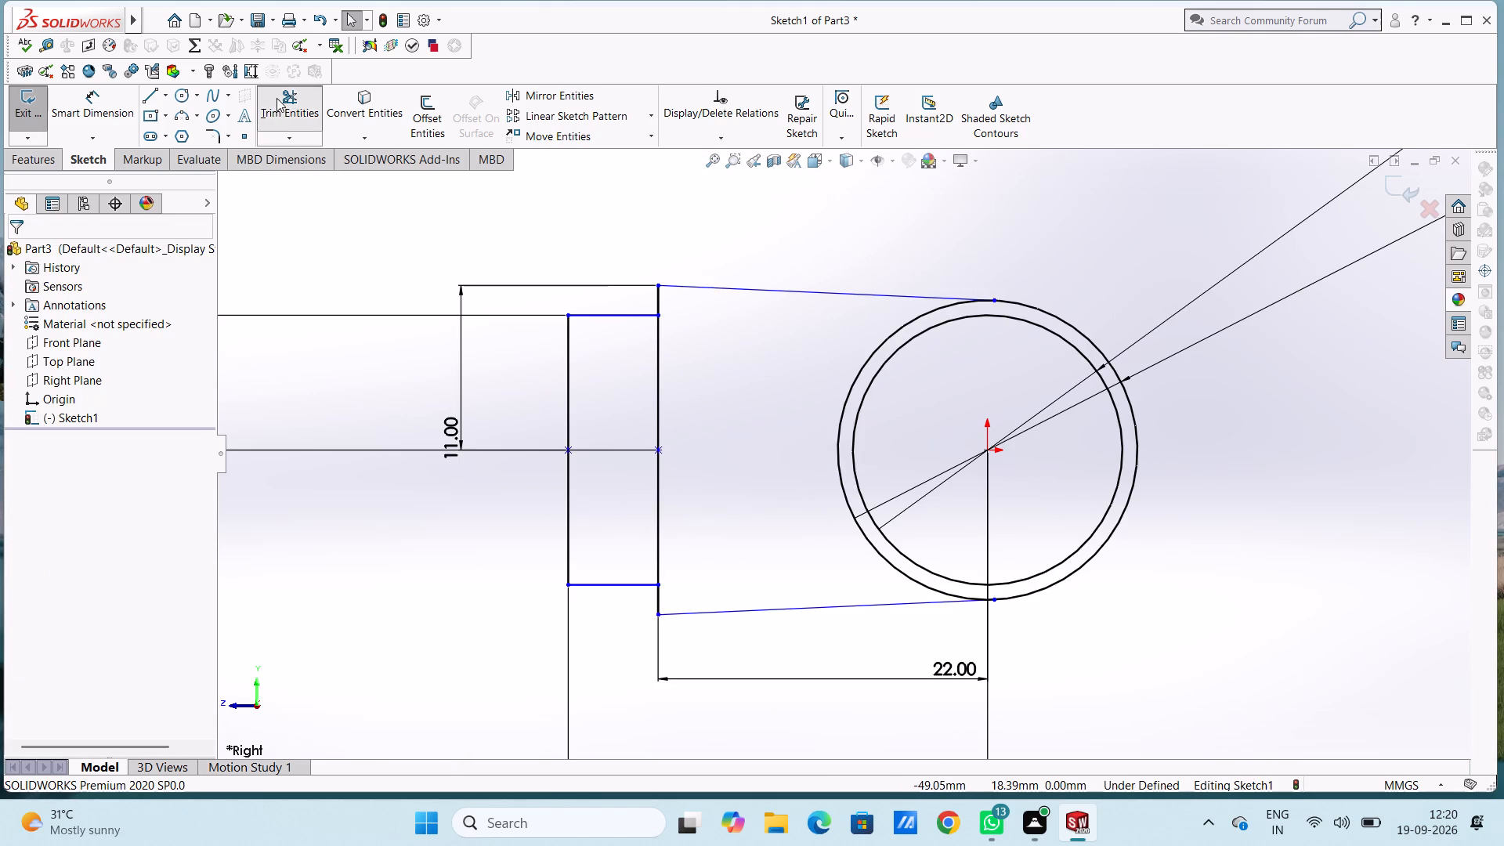
{"action": "left_click", "coordinate": [657, 407]}
{"action": "left_click", "coordinate": [786, 425]}
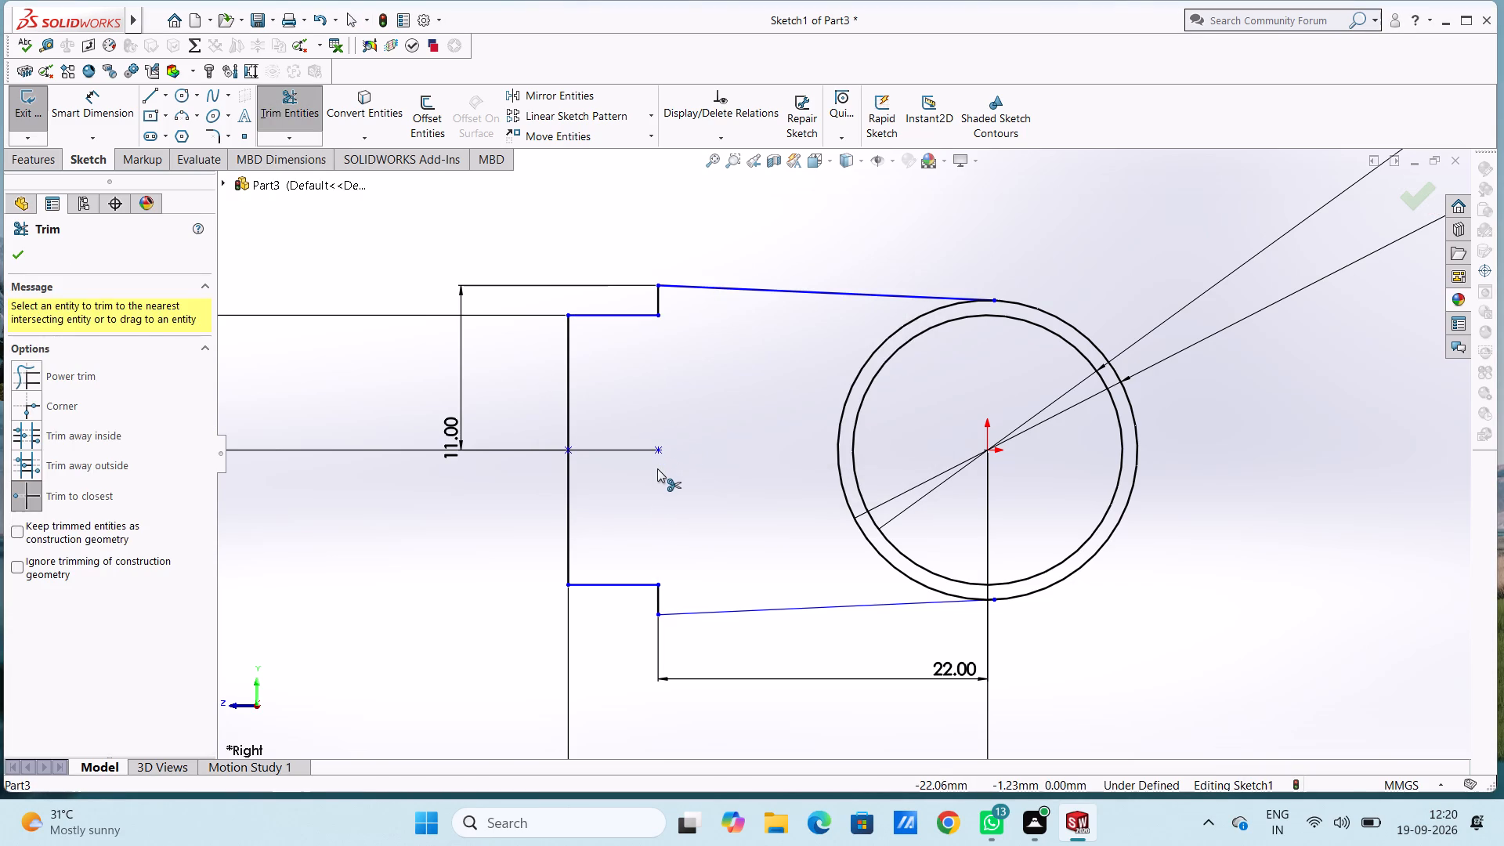
{"action": "key", "text": "Escape"}
{"action": "key", "text": "Escape"}
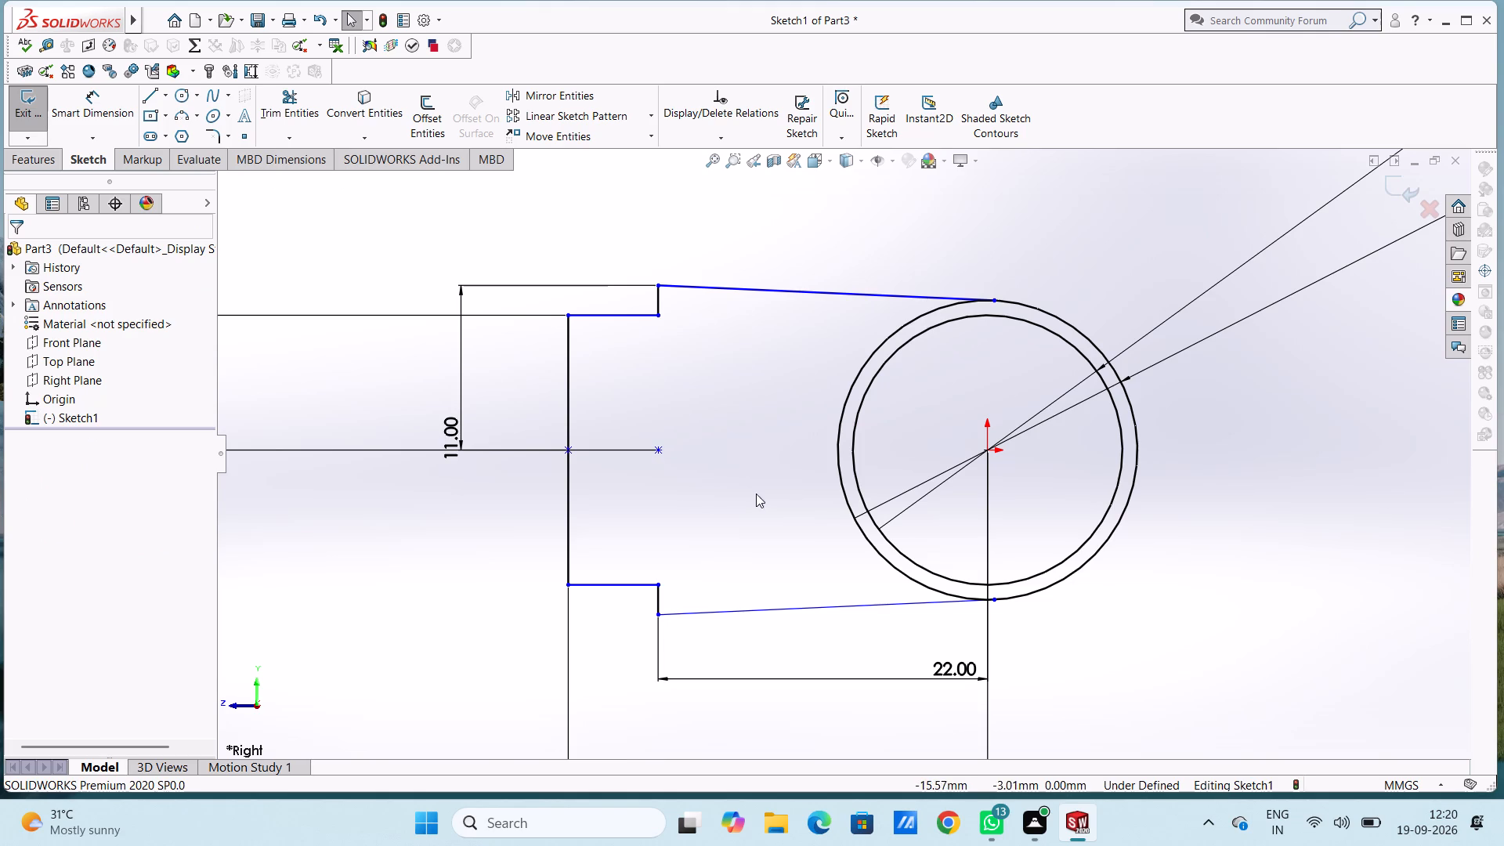
Sketch a 28 mm horizontal line from the midpoint of the remaining vertical end line to the origin.
{"action": "scroll", "coordinate": [959, 478], "scroll_direction": "down", "scroll_amount": 1}
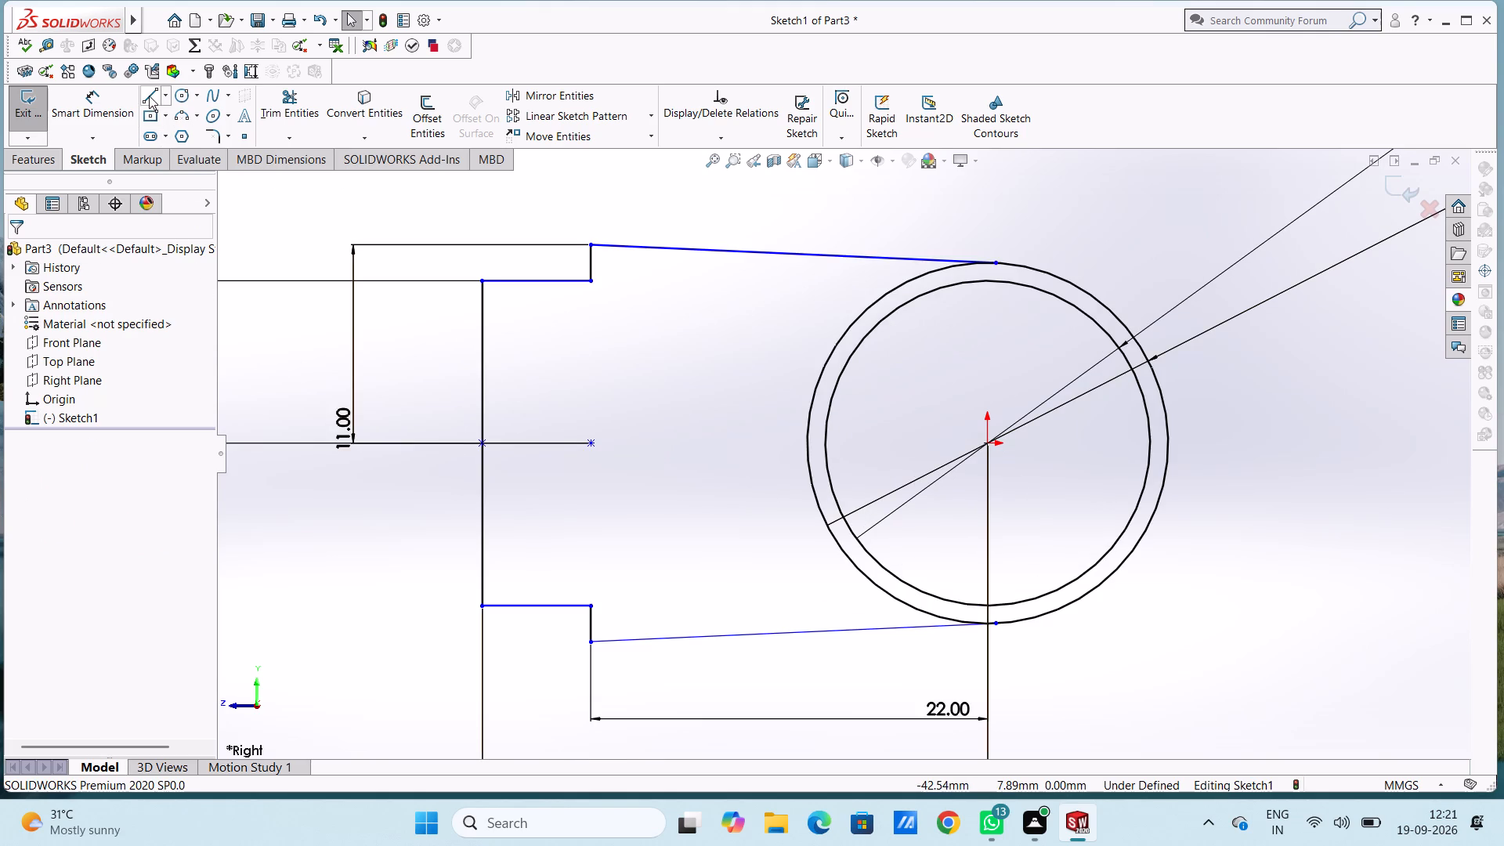
{"action": "left_click", "coordinate": [149, 95]}
{"action": "left_click", "coordinate": [483, 440]}
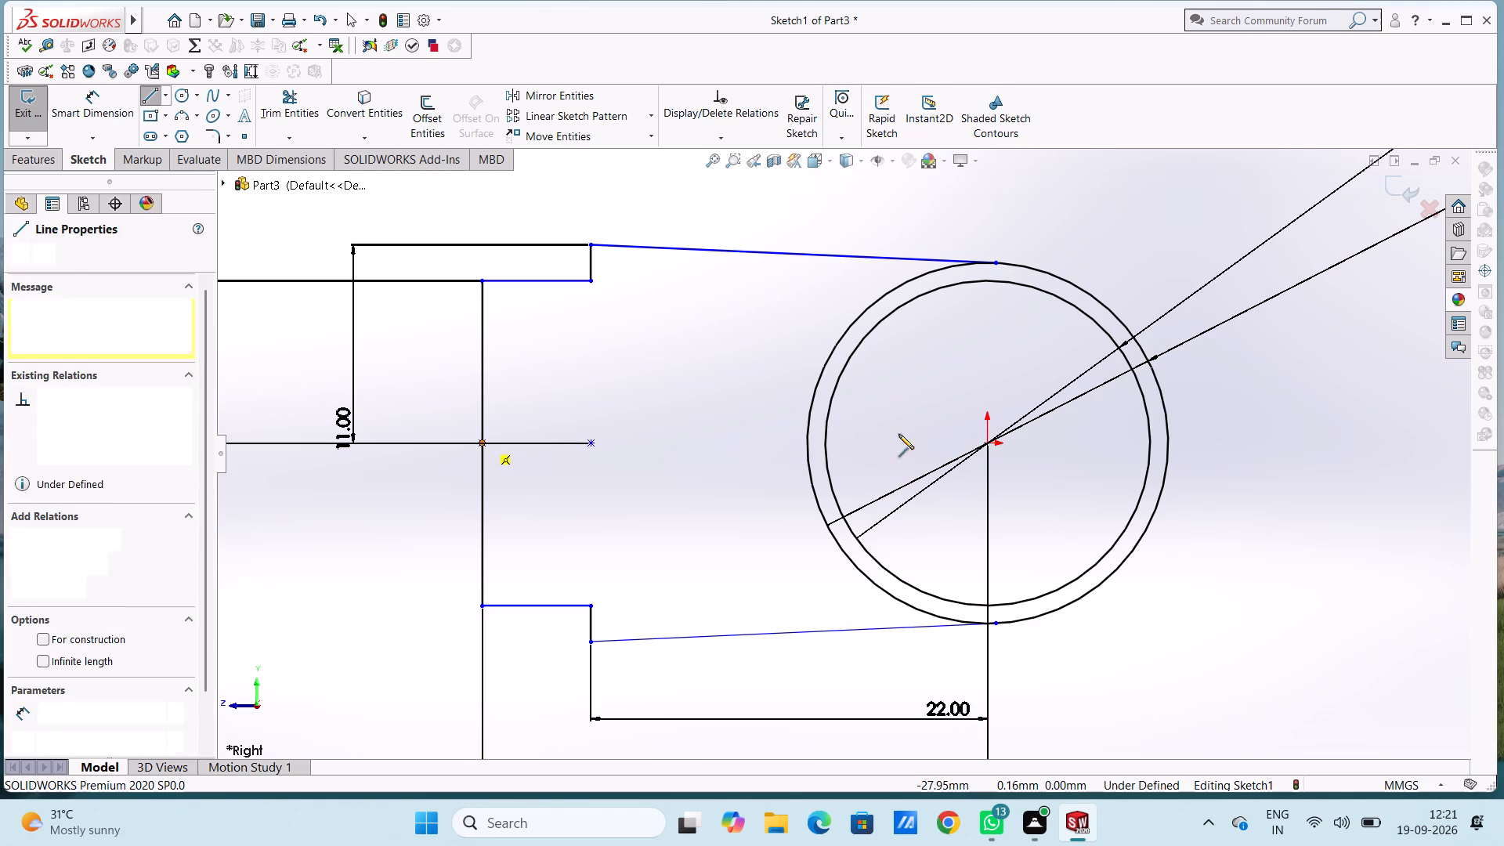
{"action": "left_click", "coordinate": [985, 443]}
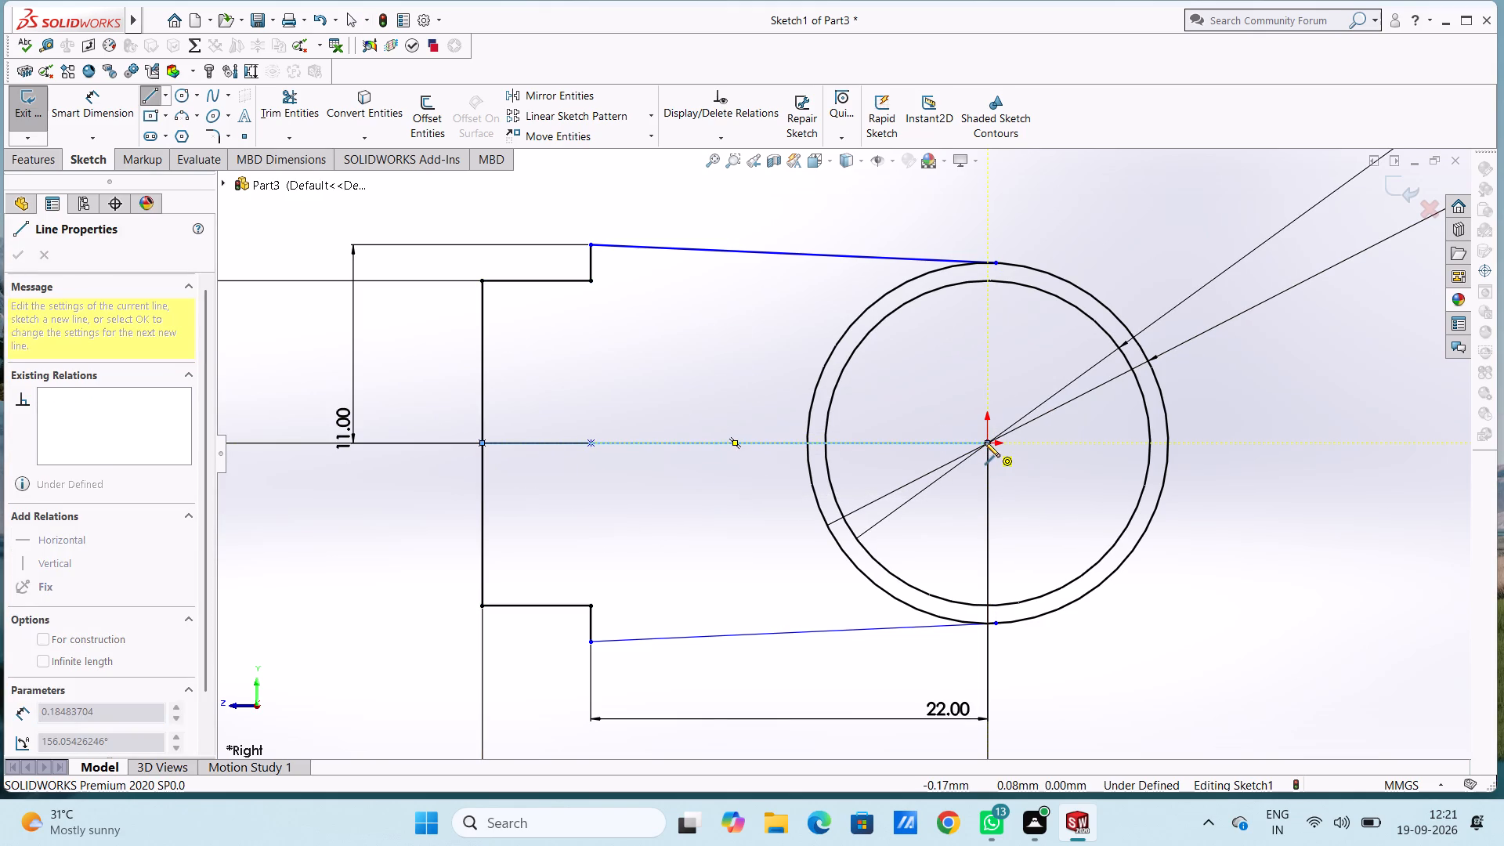
{"action": "key", "text": "Escape"}
{"action": "key", "text": "Escape"}
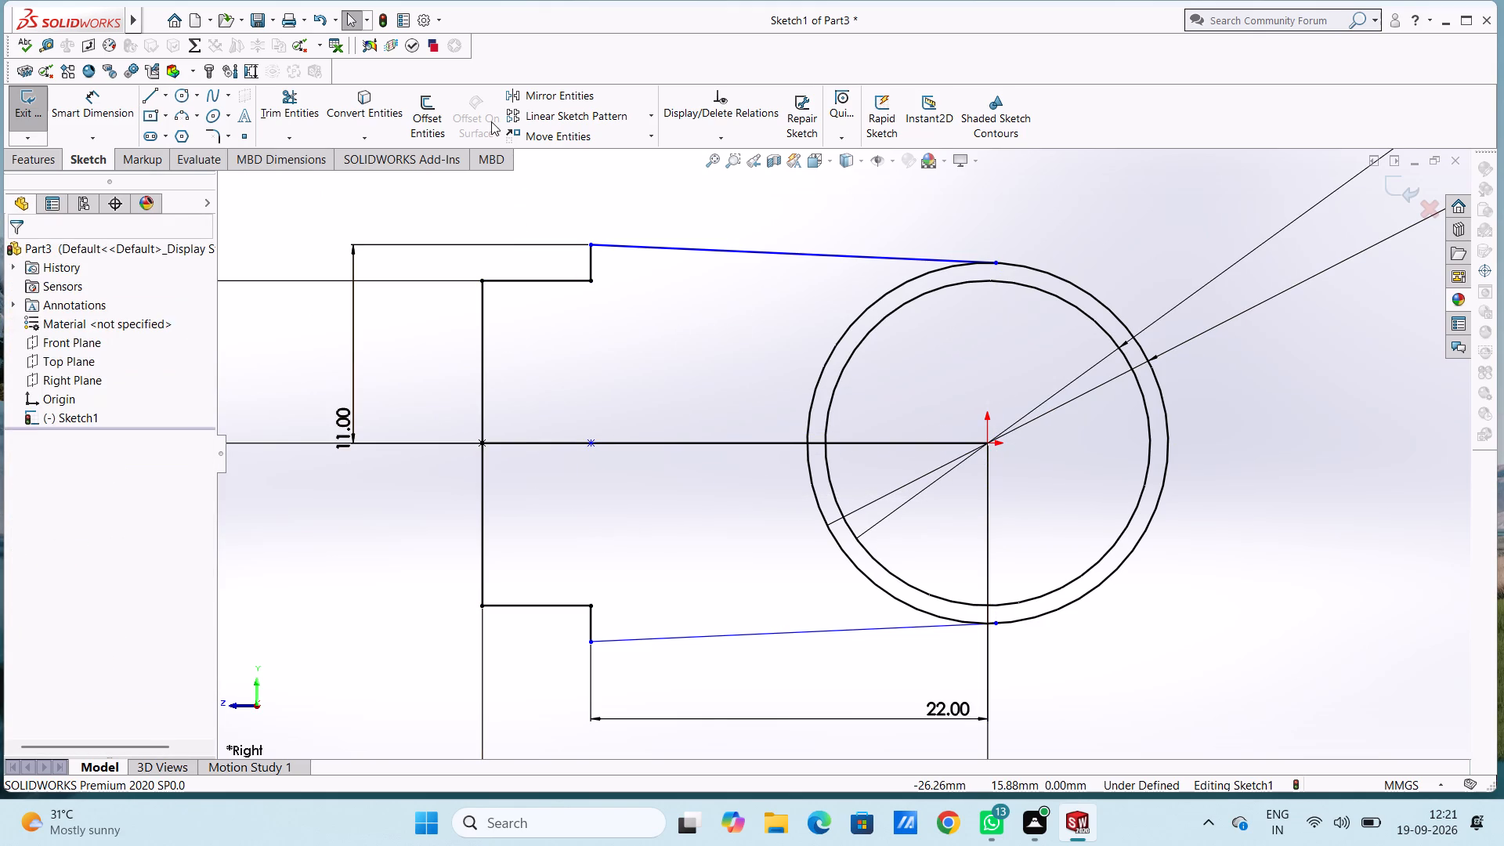
Offset the horizontal centre line by 0.5 mm in both directions, with dimensions added.
{"action": "left_click", "coordinate": [423, 117]}
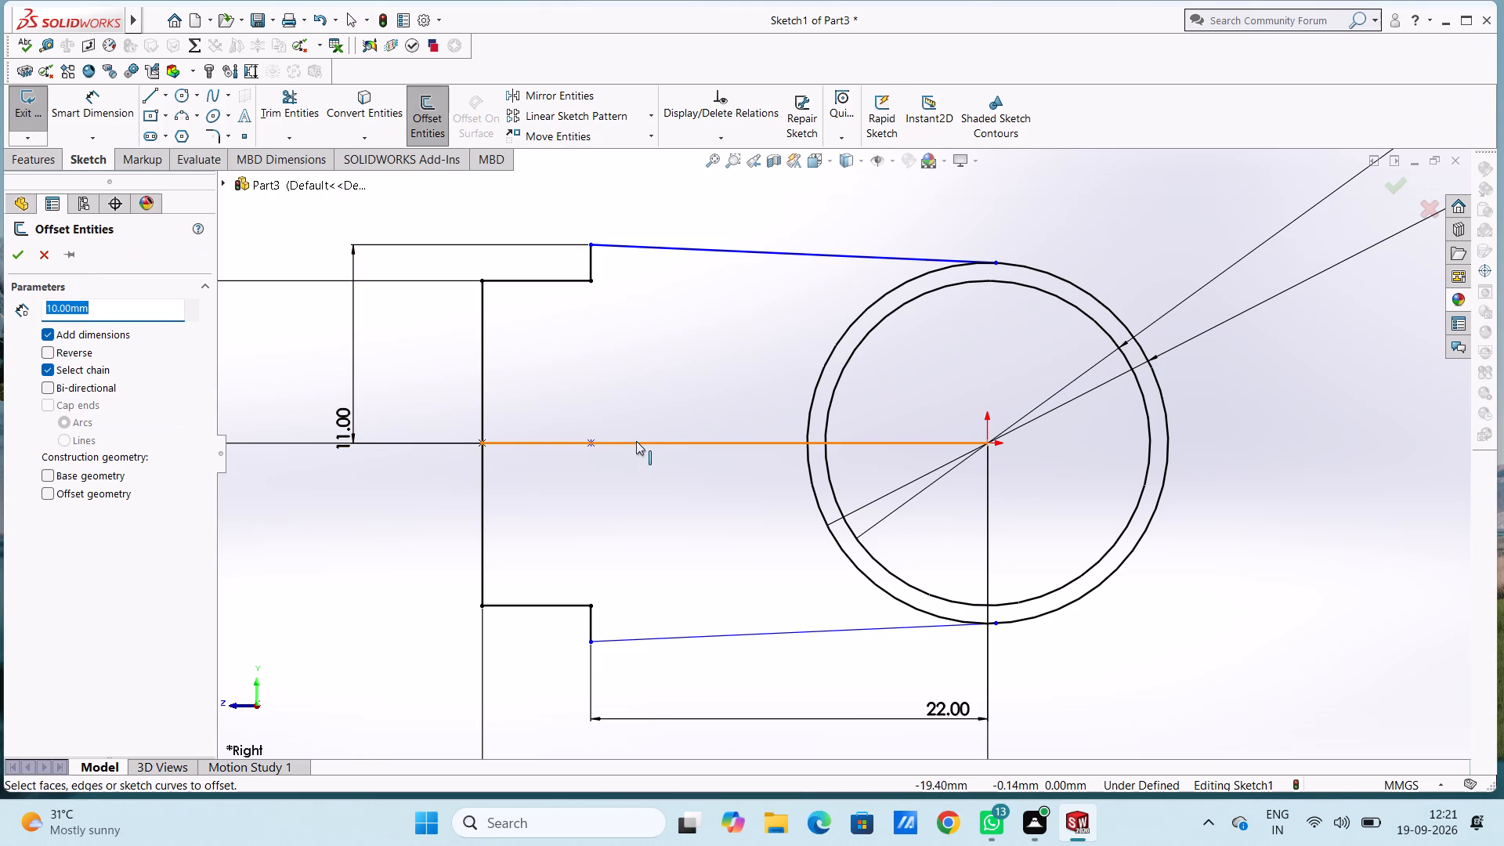
{"action": "left_click", "coordinate": [636, 439]}
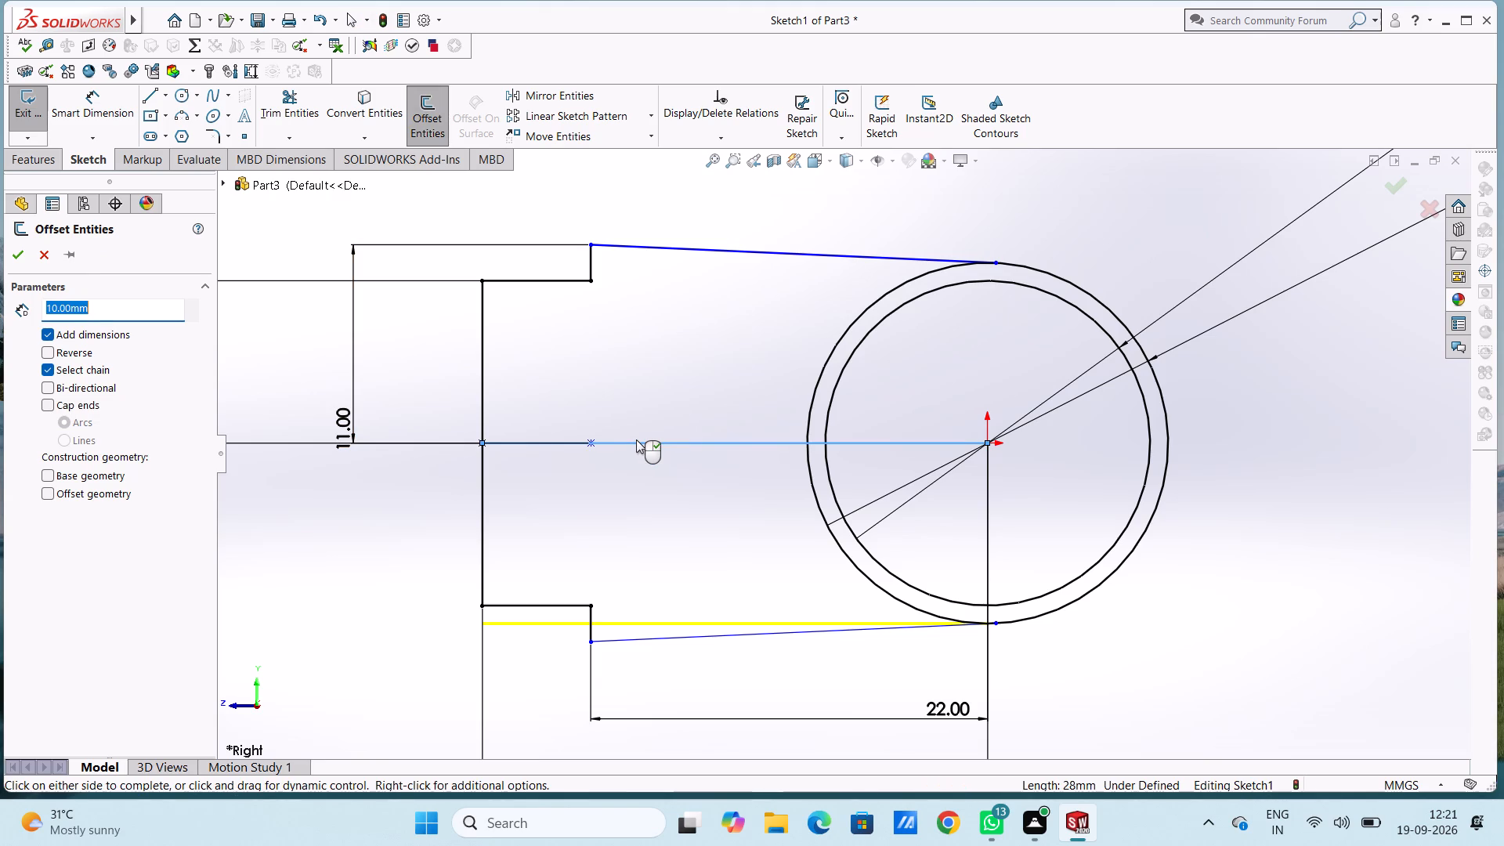
{"action": "type", "text": "0.5"}
{"action": "key", "text": "Return"}
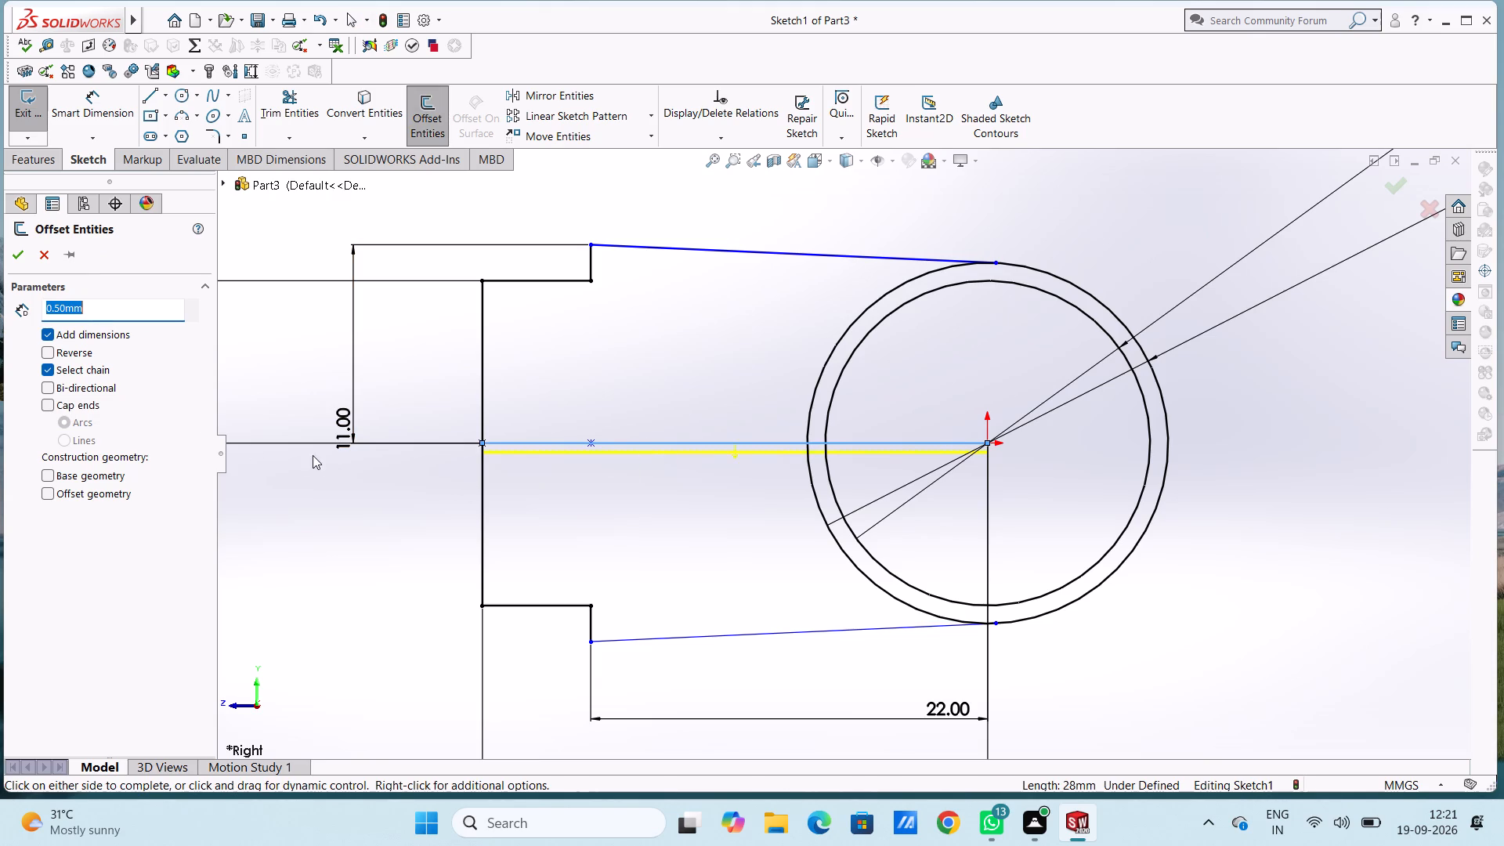
{"action": "left_click", "coordinate": [45, 388]}
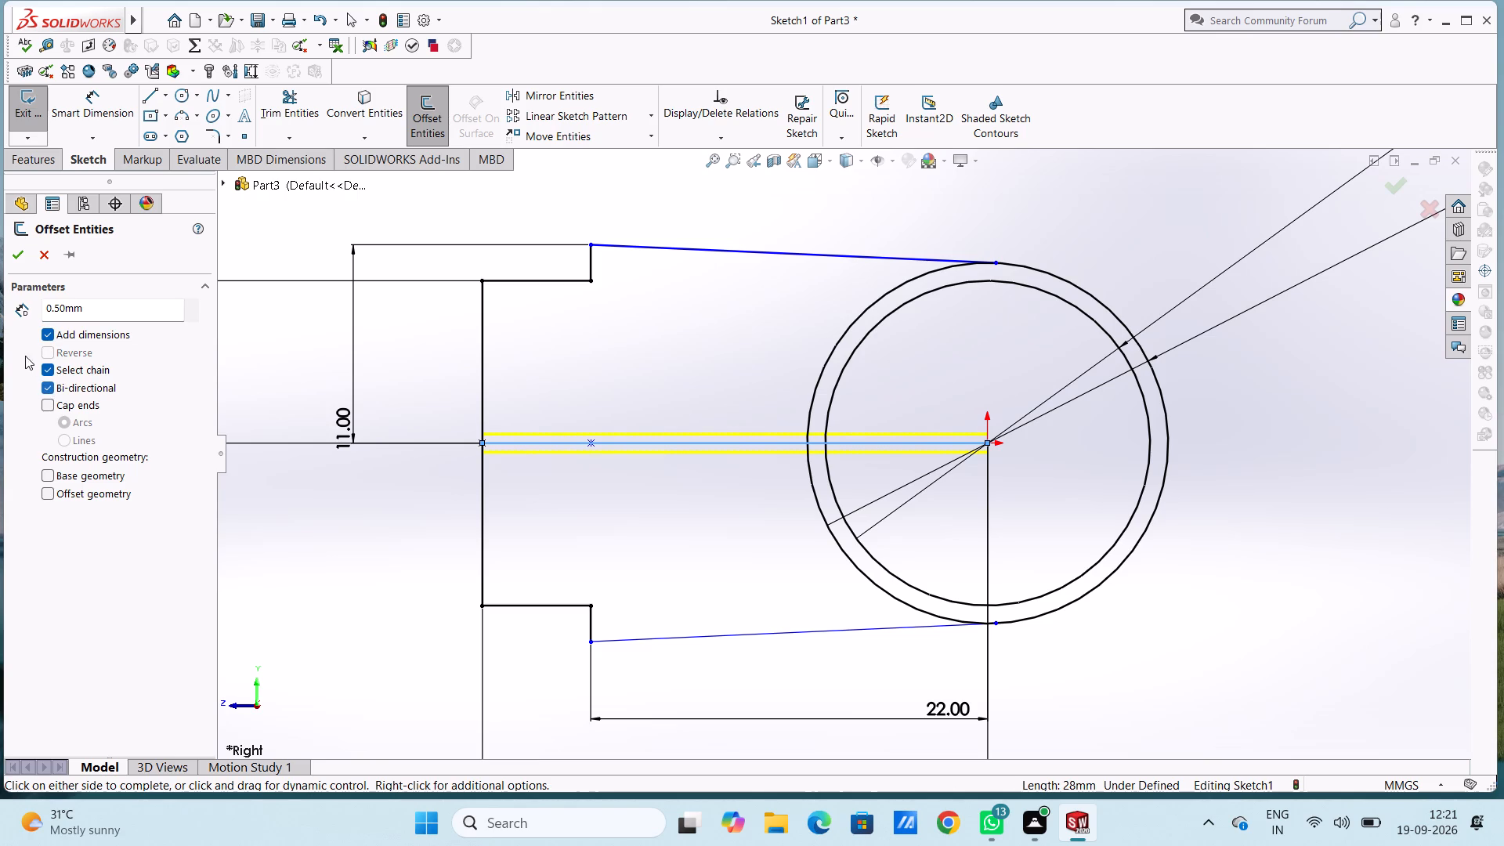
{"action": "left_click", "coordinate": [13, 260]}
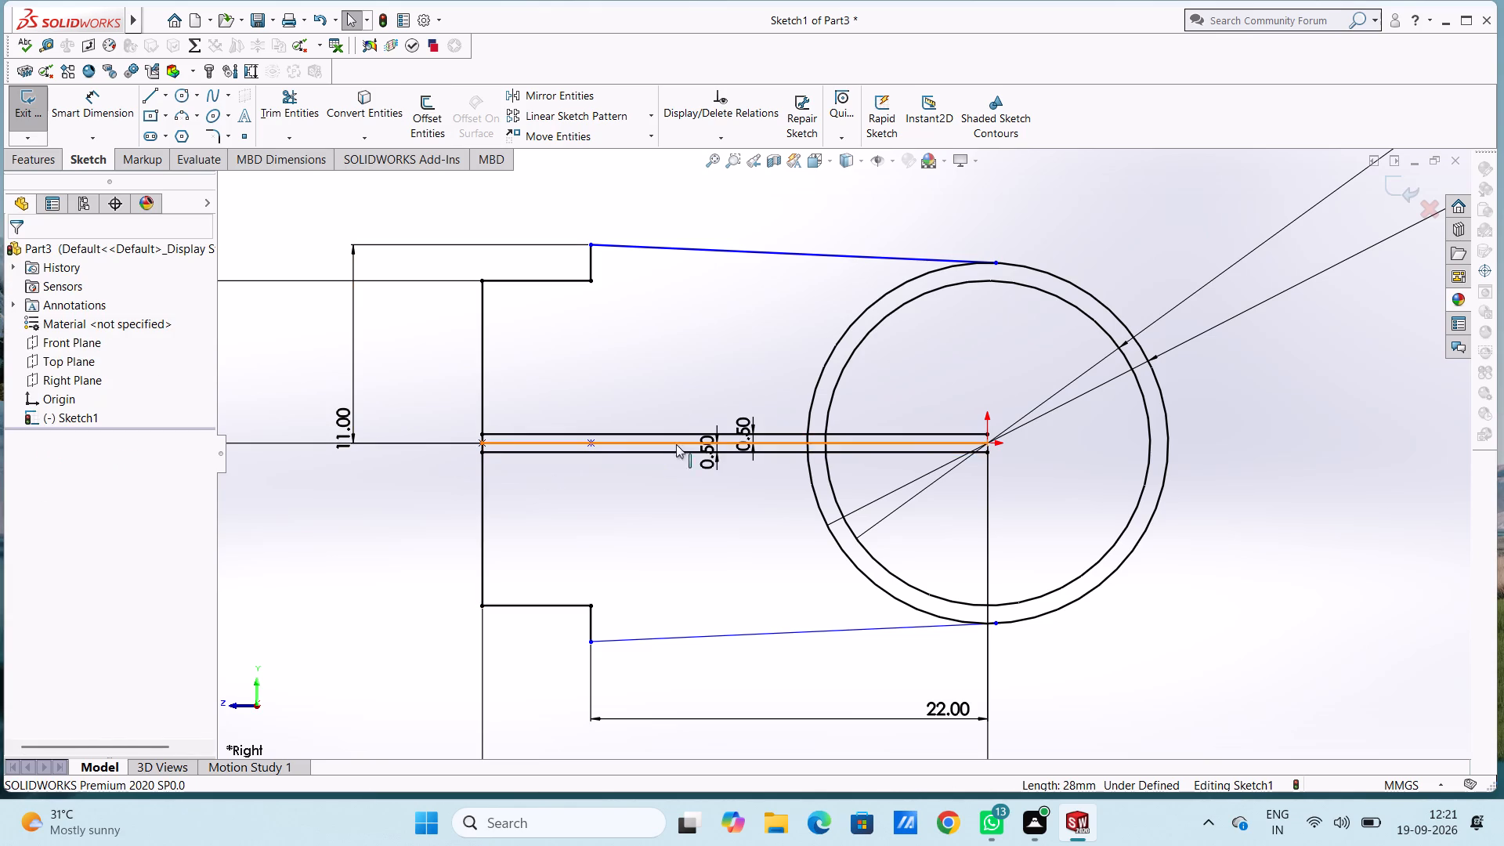
Trim the vertical end line between the two offset lines to open the slot's end.
{"action": "scroll", "coordinate": [890, 389], "scroll_direction": "down", "scroll_amount": 1}
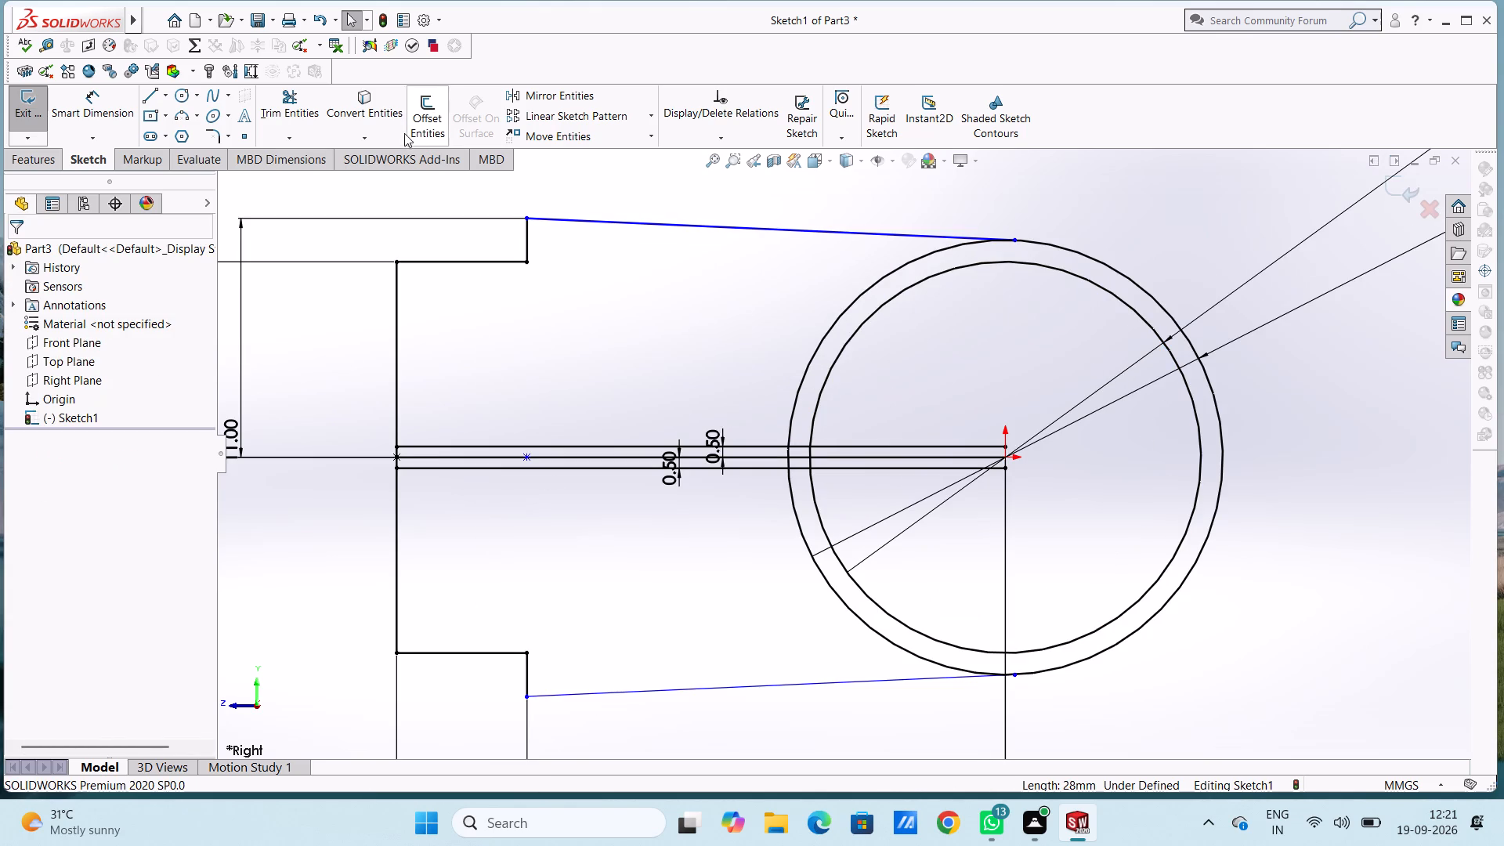
{"action": "left_click", "coordinate": [293, 105]}
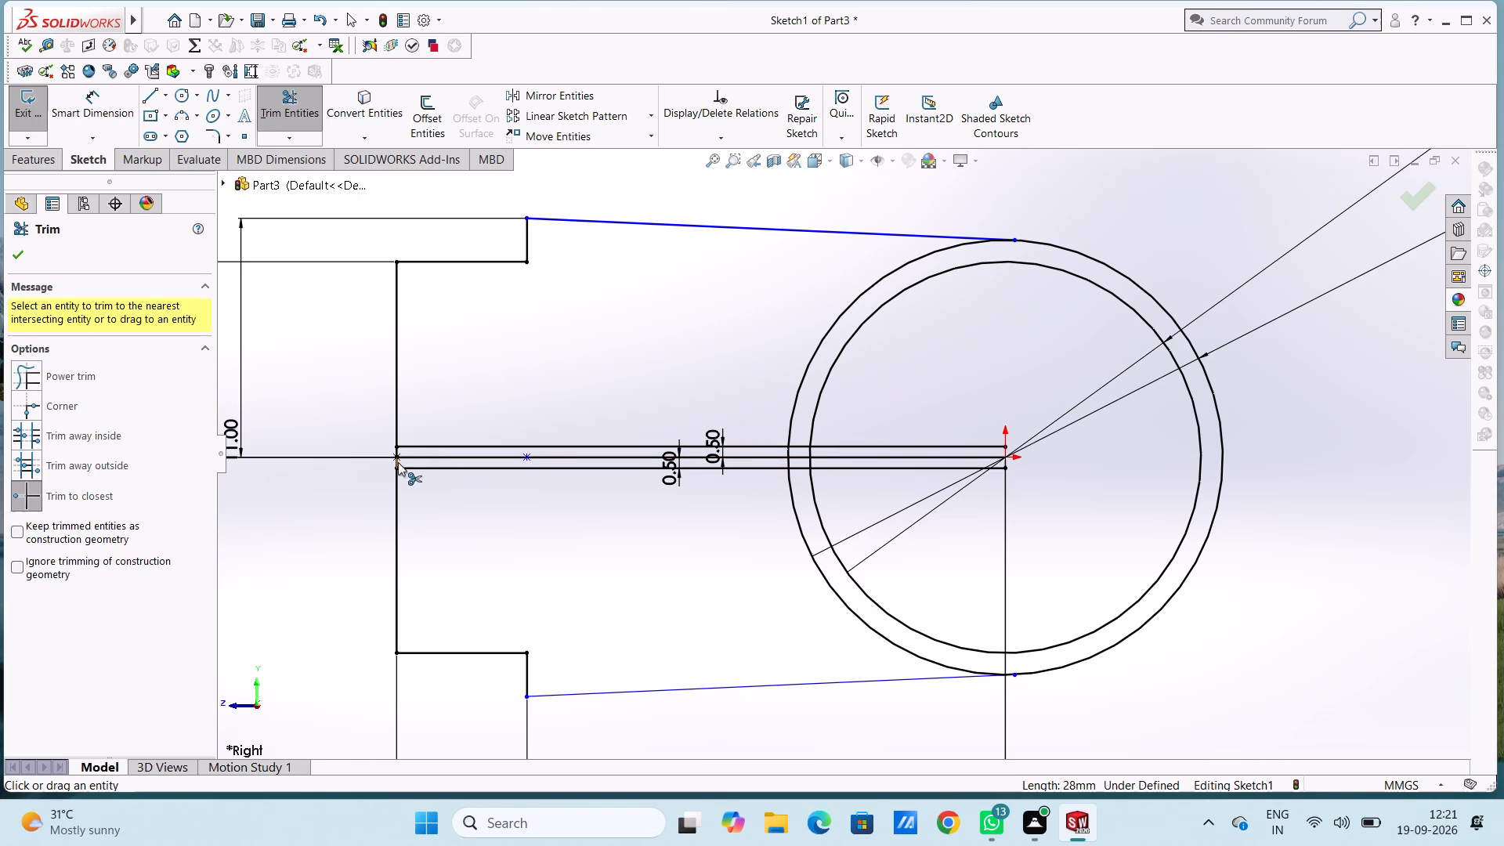
{"action": "scroll", "coordinate": [401, 461], "scroll_direction": "down", "scroll_amount": 6}
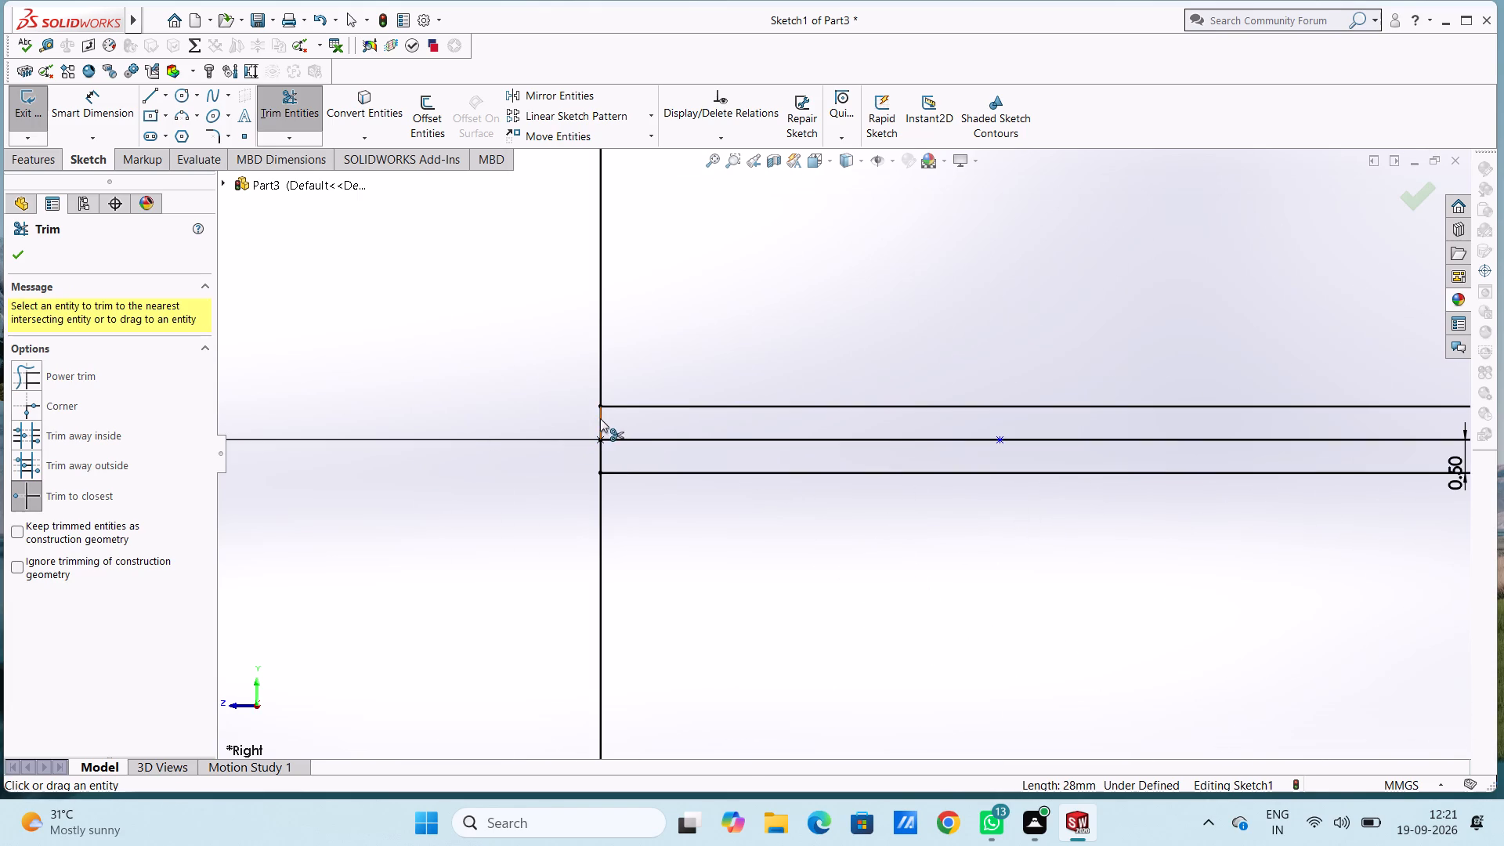
{"action": "left_click", "coordinate": [600, 418]}
{"action": "left_click", "coordinate": [786, 431]}
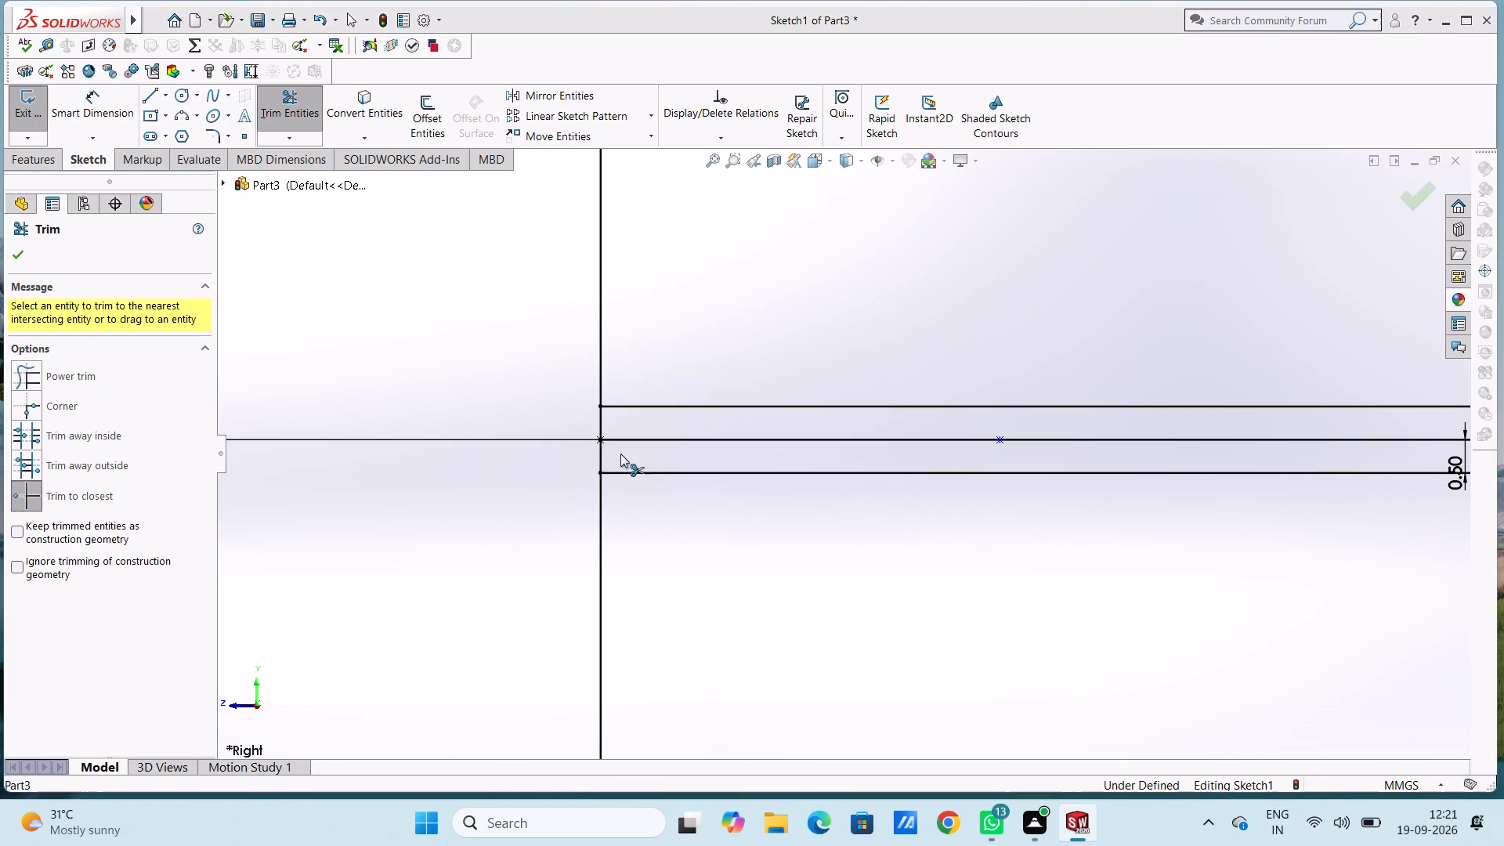
{"action": "left_click", "coordinate": [598, 460]}
Trim away the horizontal centre line and the portions of both slot lines that lie inside the inner circle.
{"action": "left_click", "coordinate": [627, 441]}
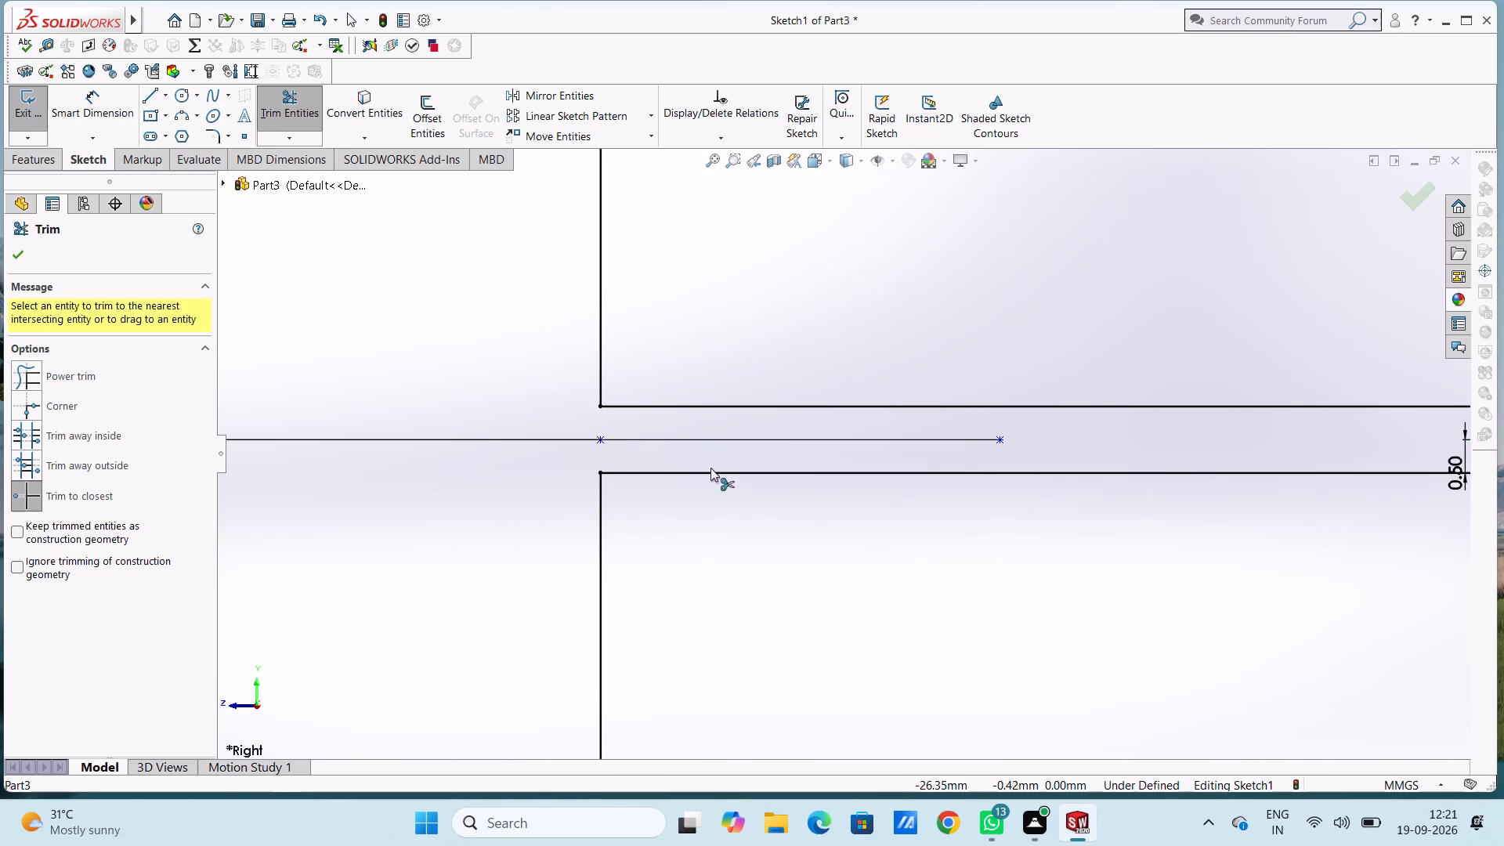
{"action": "scroll", "coordinate": [820, 465], "scroll_direction": "up", "scroll_amount": 5}
{"action": "scroll", "coordinate": [1285, 406], "scroll_direction": "down", "scroll_amount": 3}
{"action": "scroll", "coordinate": [1277, 467], "scroll_direction": "up", "scroll_amount": 4}
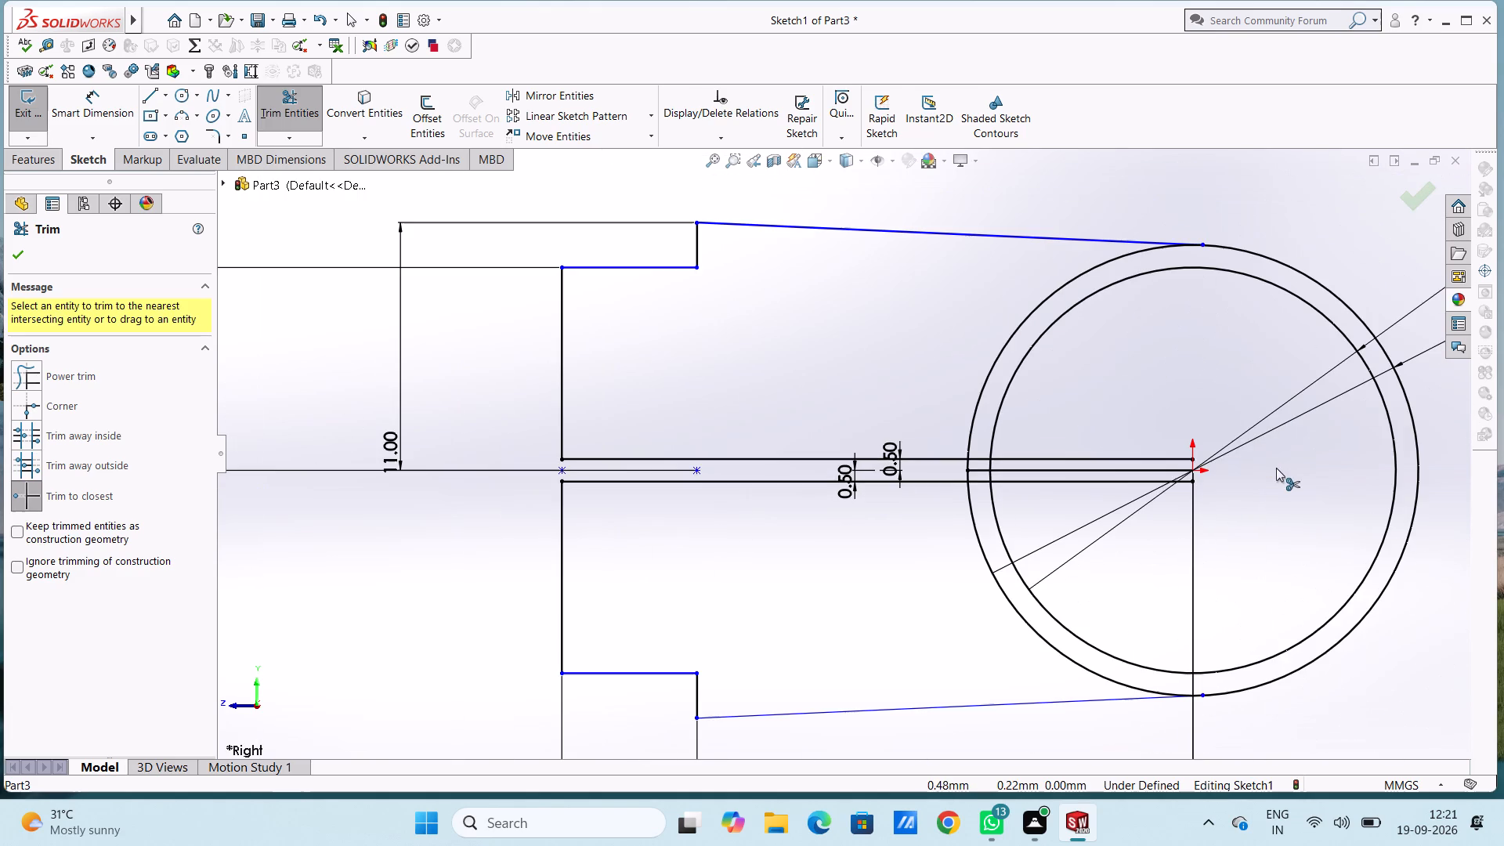
{"action": "left_click", "coordinate": [1143, 467]}
{"action": "left_click", "coordinate": [1090, 454]}
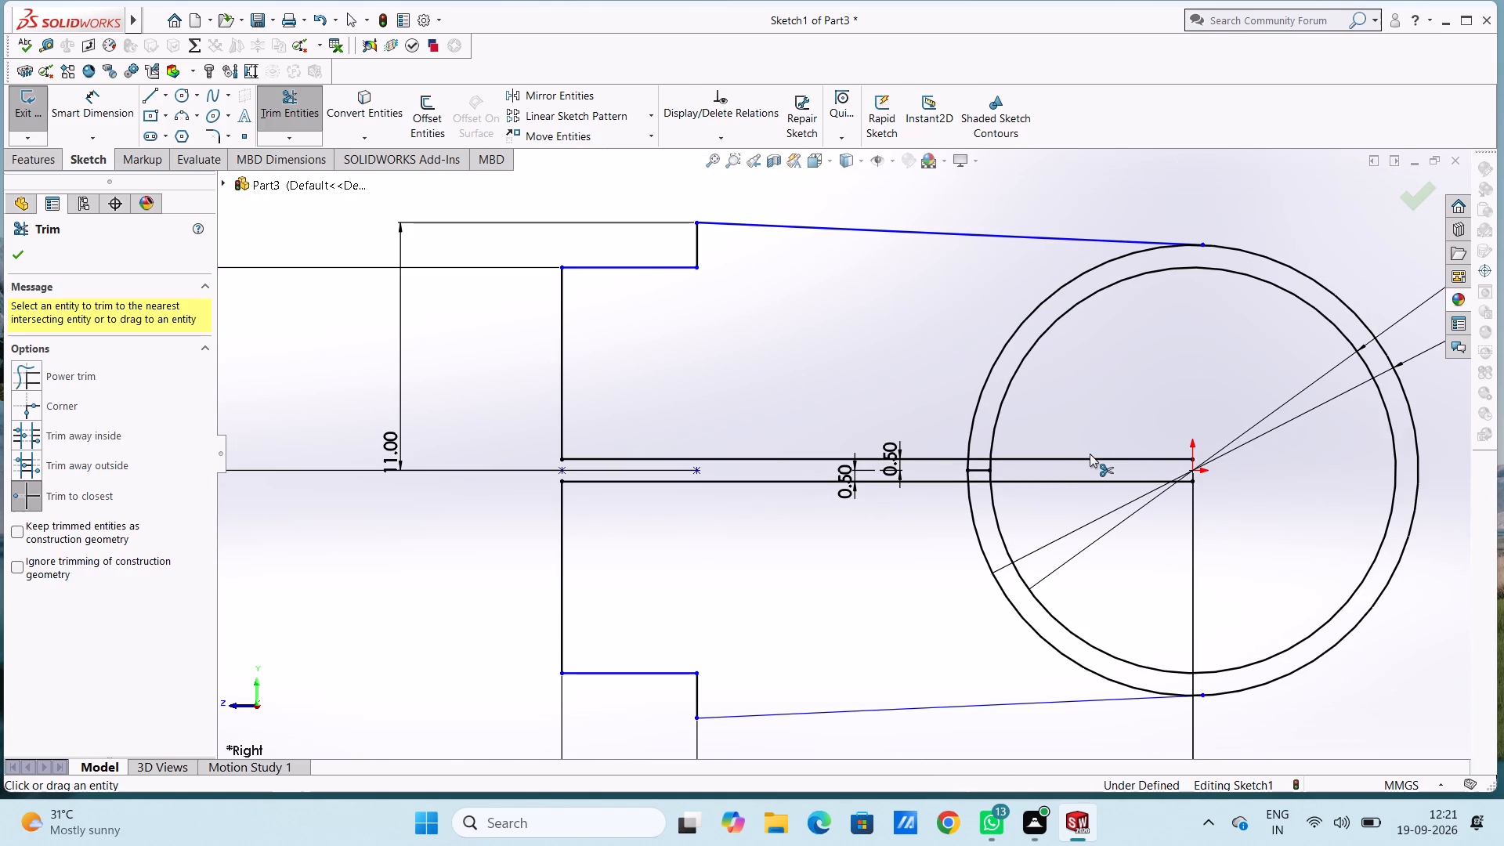
{"action": "left_click", "coordinate": [1090, 456]}
{"action": "left_click", "coordinate": [1092, 480]}
{"action": "scroll", "coordinate": [956, 468], "scroll_direction": "down", "scroll_amount": 5}
{"action": "left_click", "coordinate": [980, 472]}
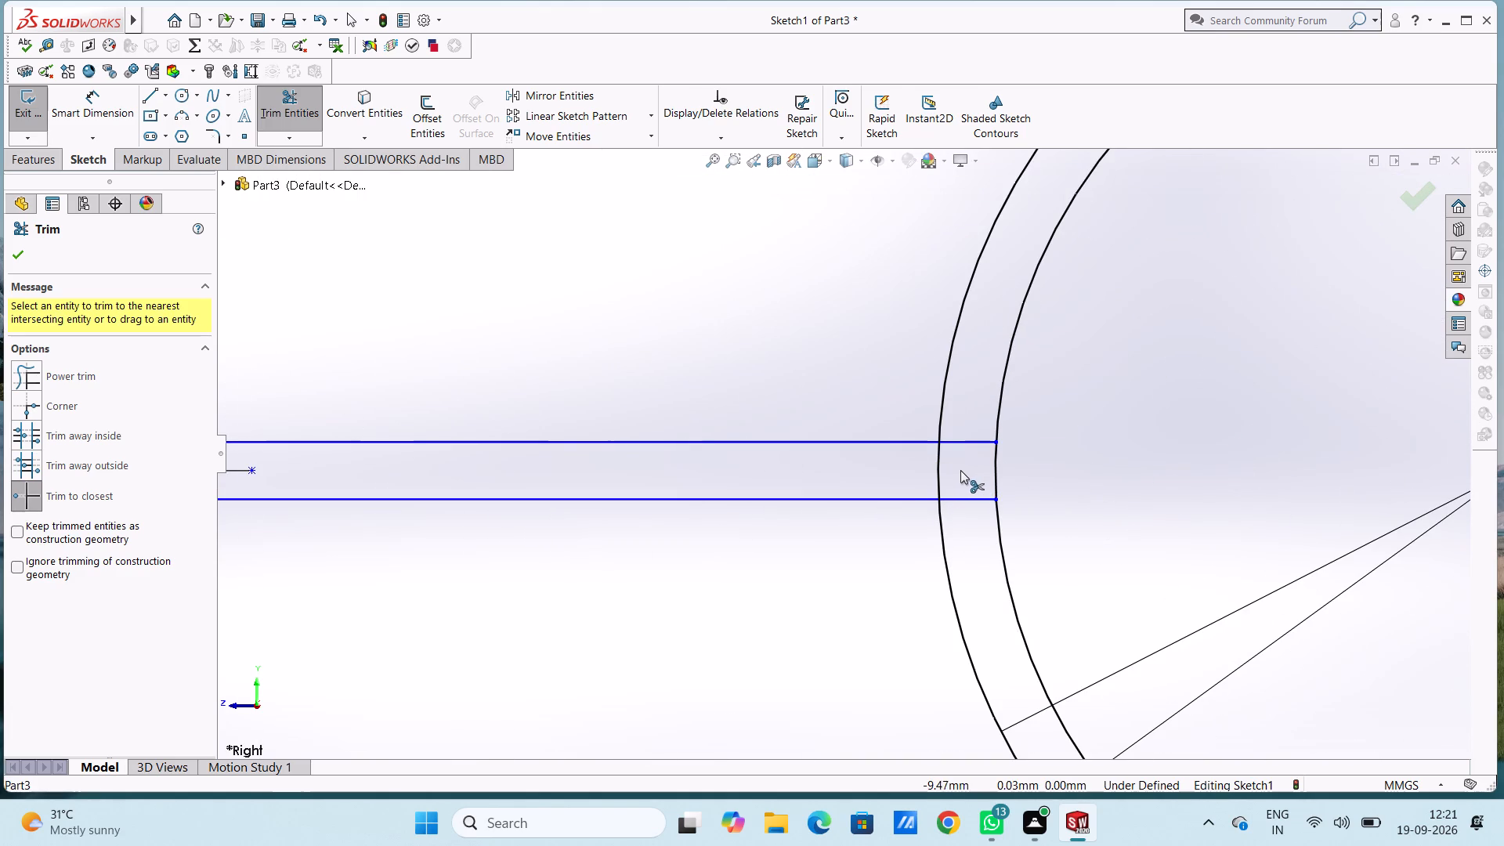
Trim the outer and inner circles between the two slot lines to open the slot into the bore.
{"action": "left_click", "coordinate": [938, 465]}
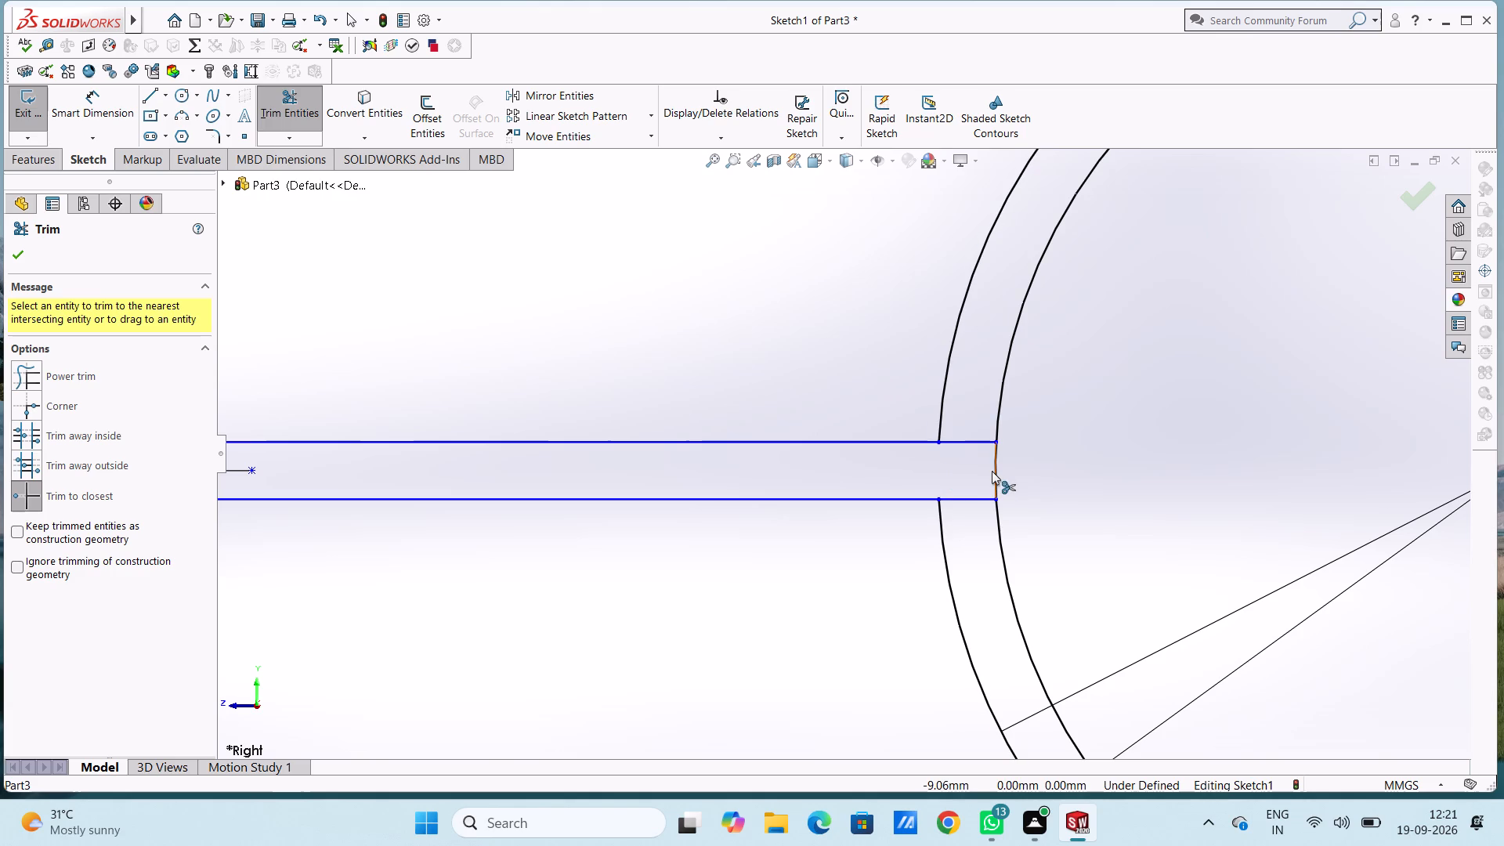
{"action": "left_click", "coordinate": [993, 472]}
Trim the outer circle's two arcs between the slot and the upper and lower tangent lines.
{"action": "scroll", "coordinate": [993, 472], "scroll_direction": "up", "scroll_amount": 5}
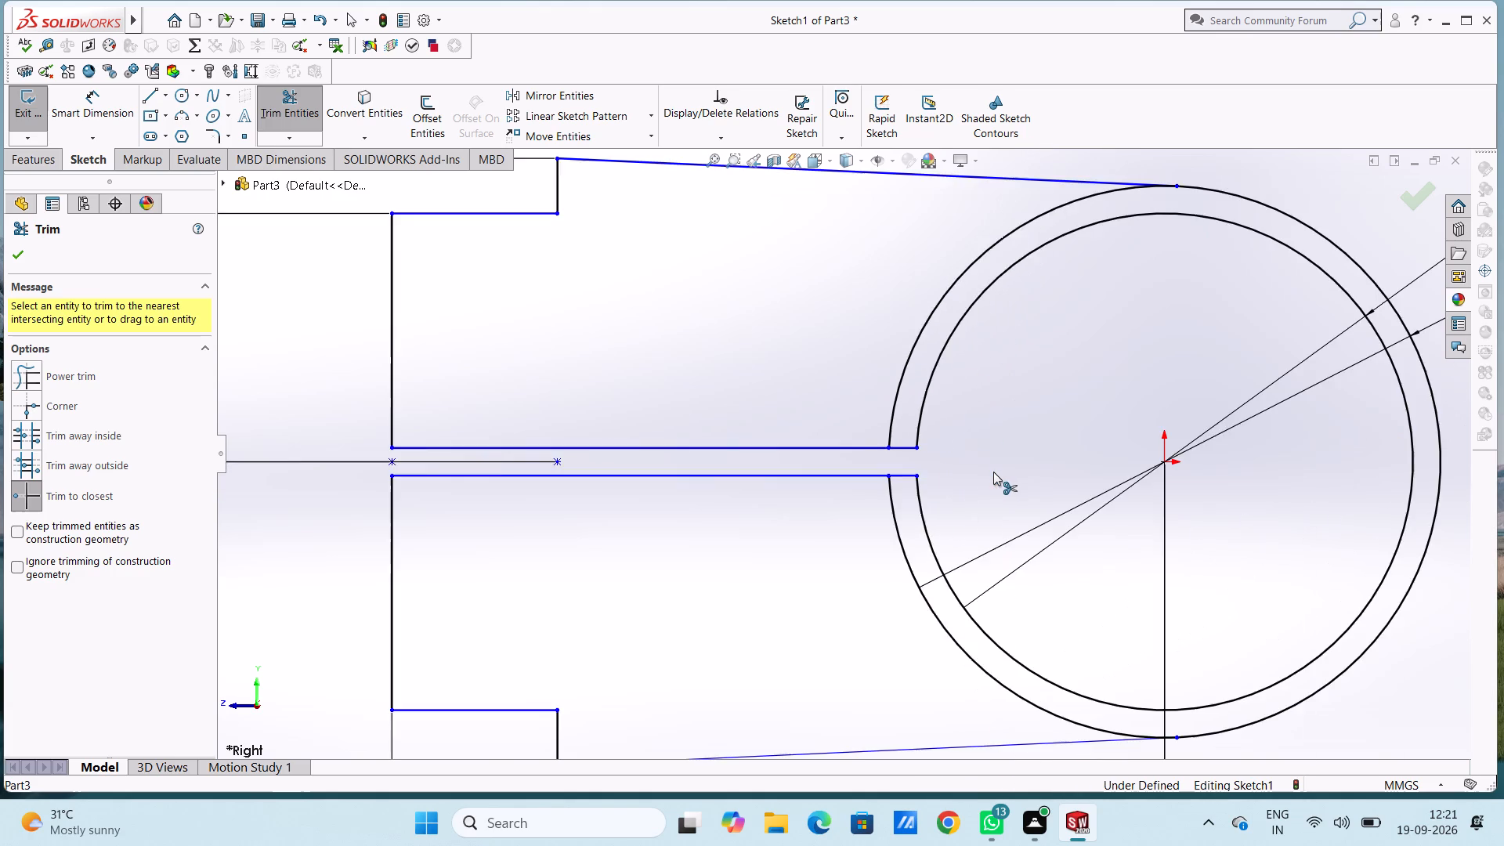
{"action": "scroll", "coordinate": [993, 472], "scroll_direction": "up", "scroll_amount": 1}
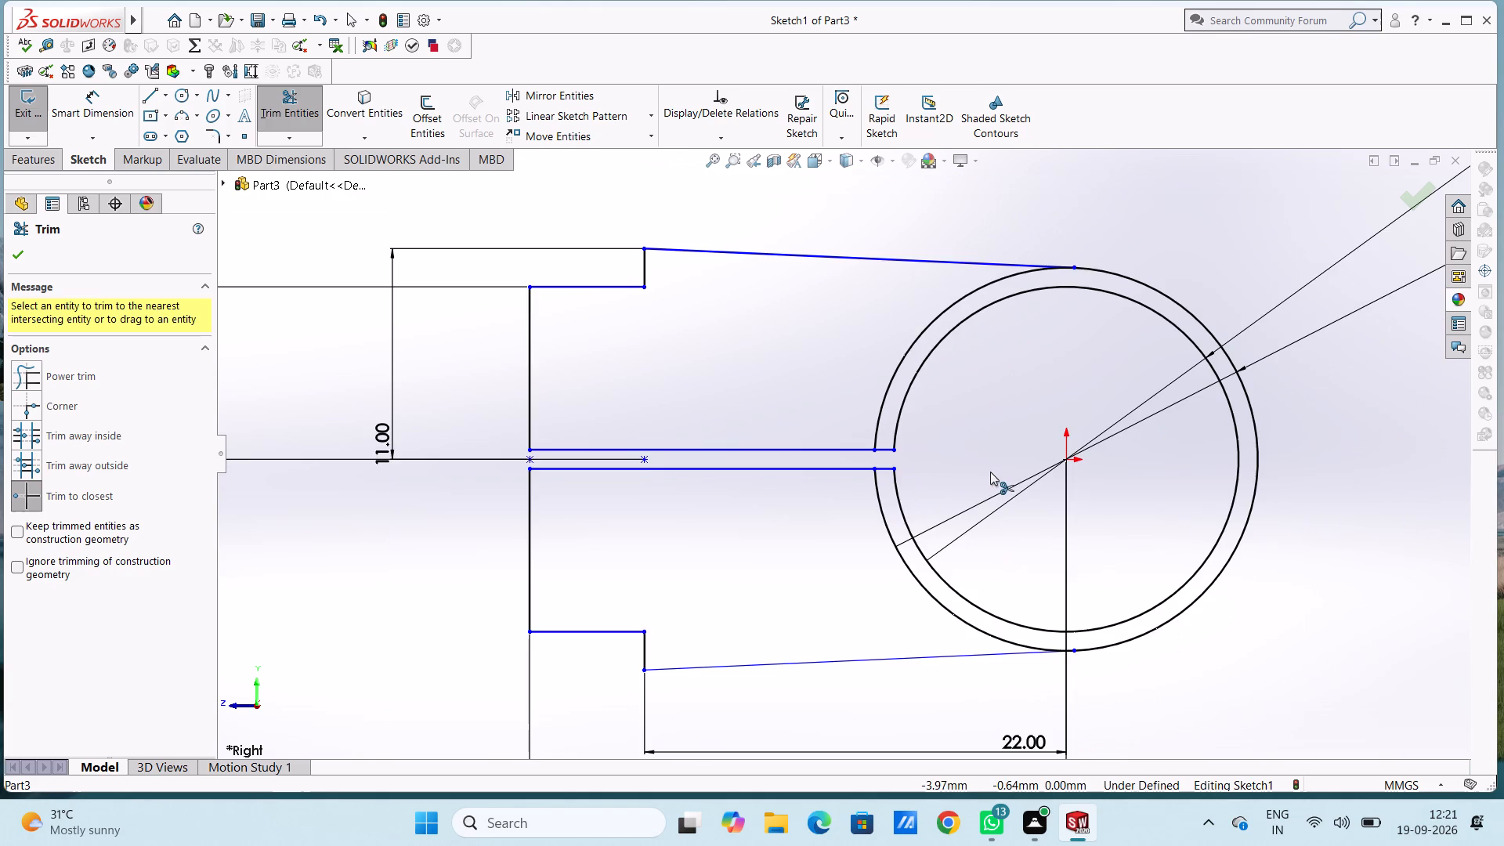
{"action": "left_click", "coordinate": [900, 366]}
{"action": "left_click", "coordinate": [880, 513]}
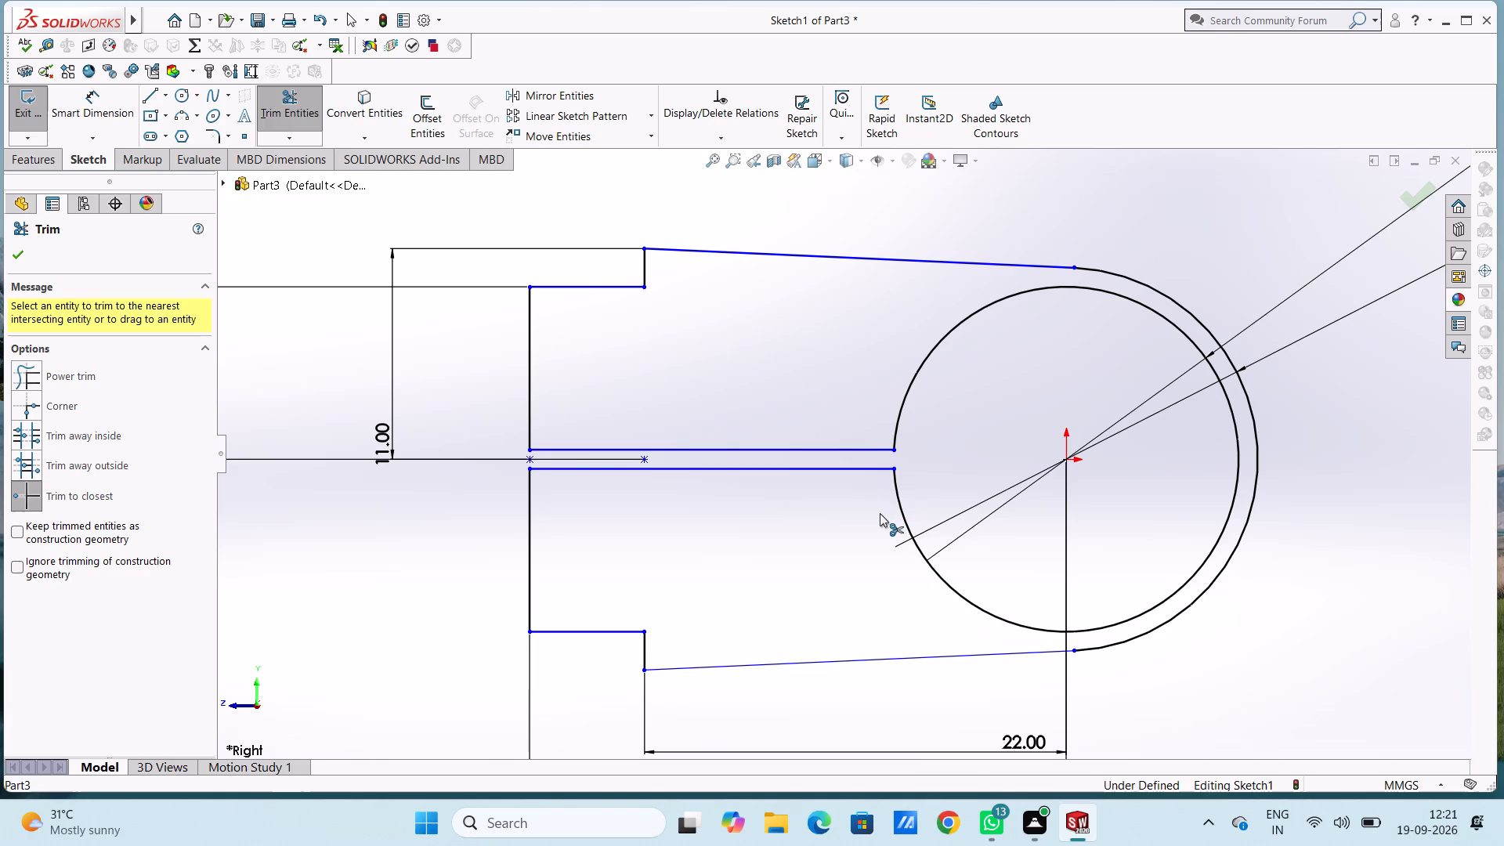
{"action": "scroll", "coordinate": [880, 513], "scroll_direction": "up", "scroll_amount": 2}
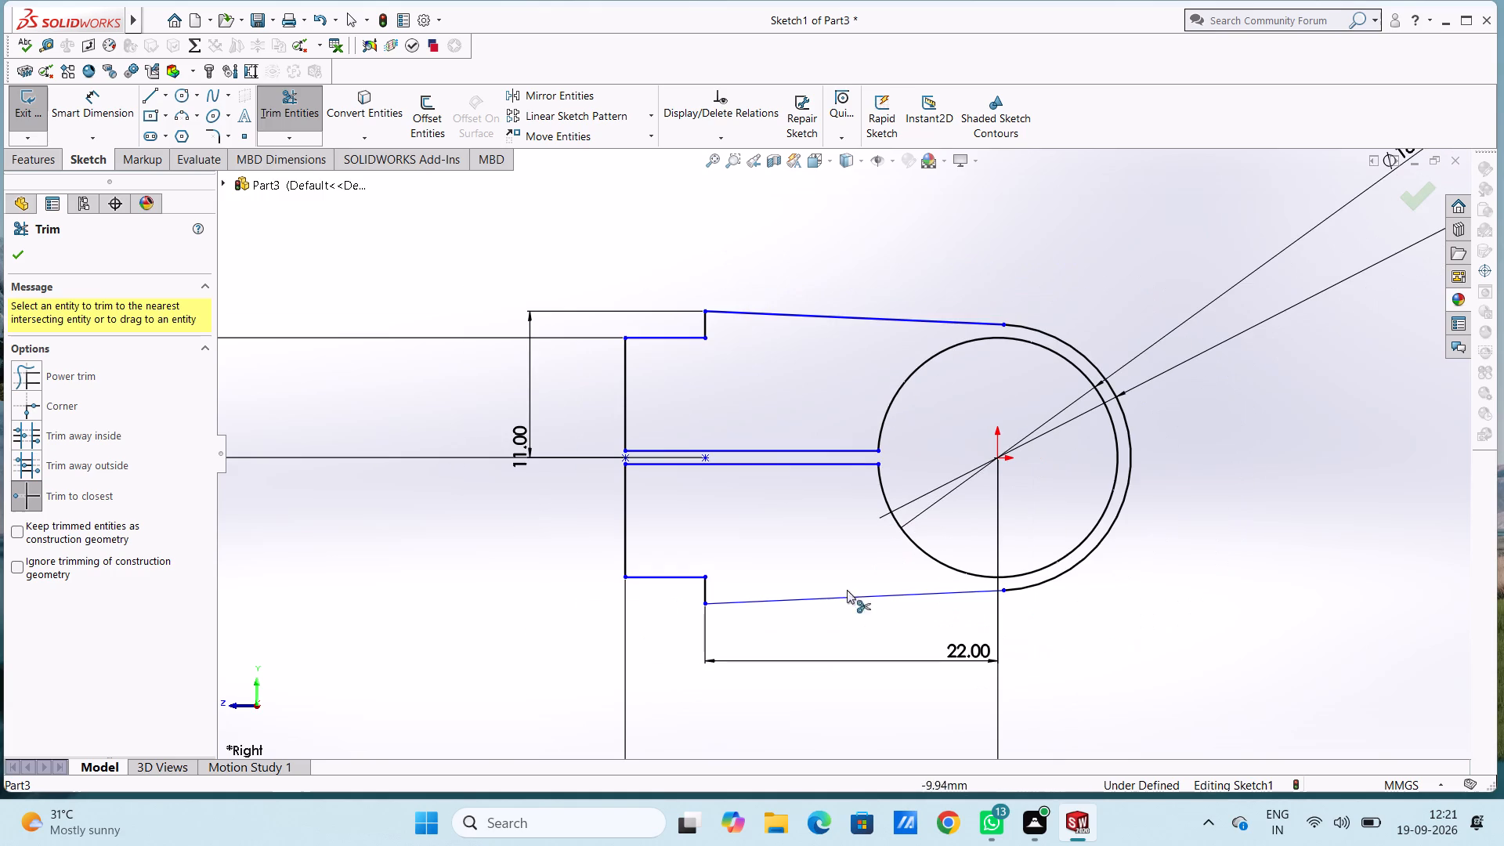
{"action": "key", "text": "Escape"}
{"action": "key", "text": "Escape"}
{"action": "key", "text": "Escape"}
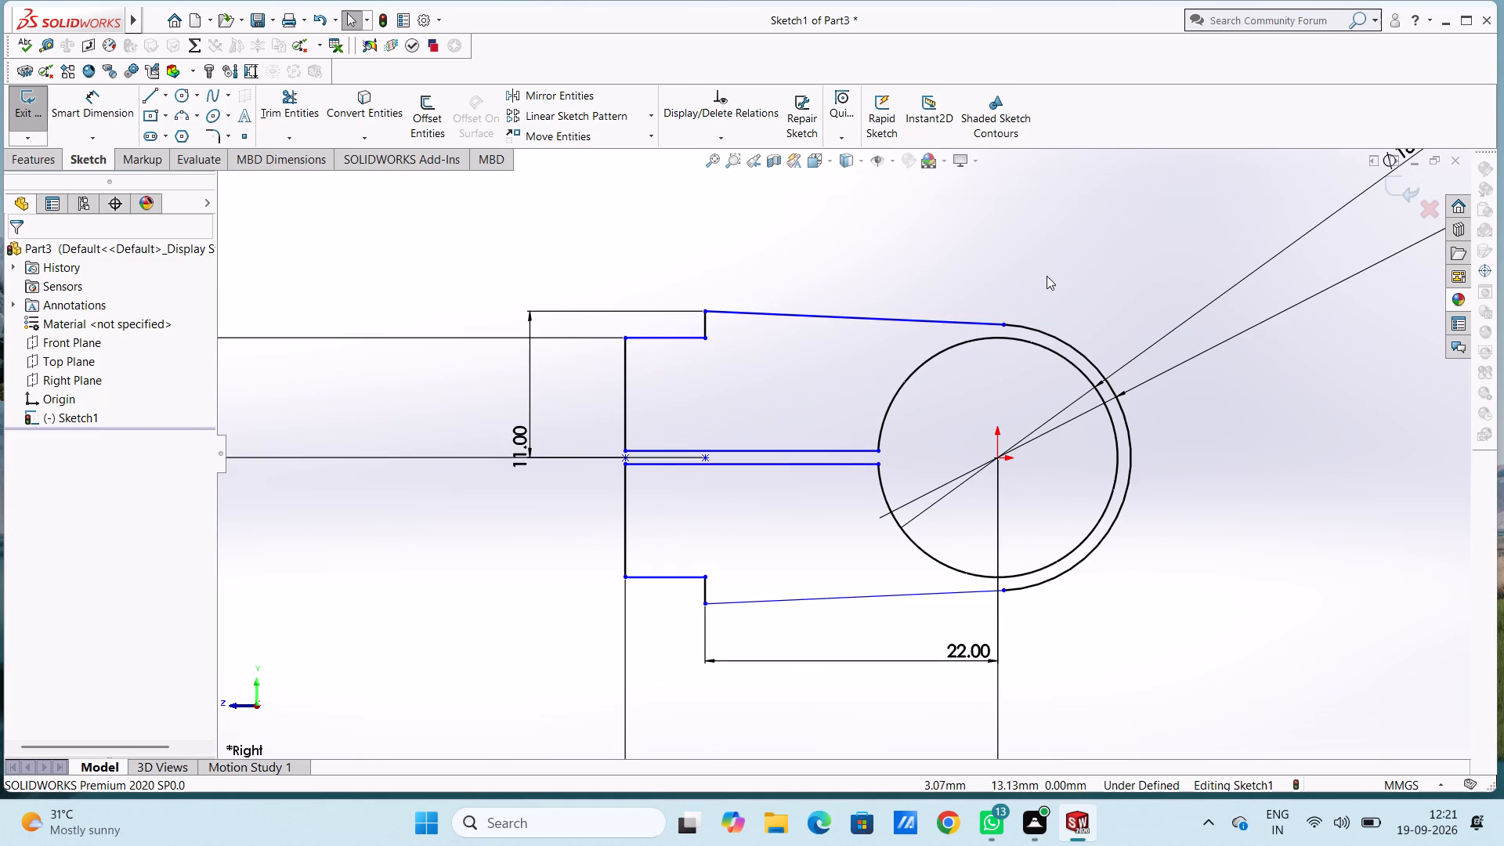
Extrude the closed clamp-shaped sketch region as a blind boss, 10 mm deep from the sketch plane.
{"action": "scroll", "coordinate": [1050, 271], "scroll_direction": "up", "scroll_amount": 1}
{"action": "middle_click_drag", "start_coordinate": [1044, 300], "coordinate": [1006, 358]}
{"action": "scroll", "coordinate": [817, 454], "scroll_direction": "down", "scroll_amount": 2}
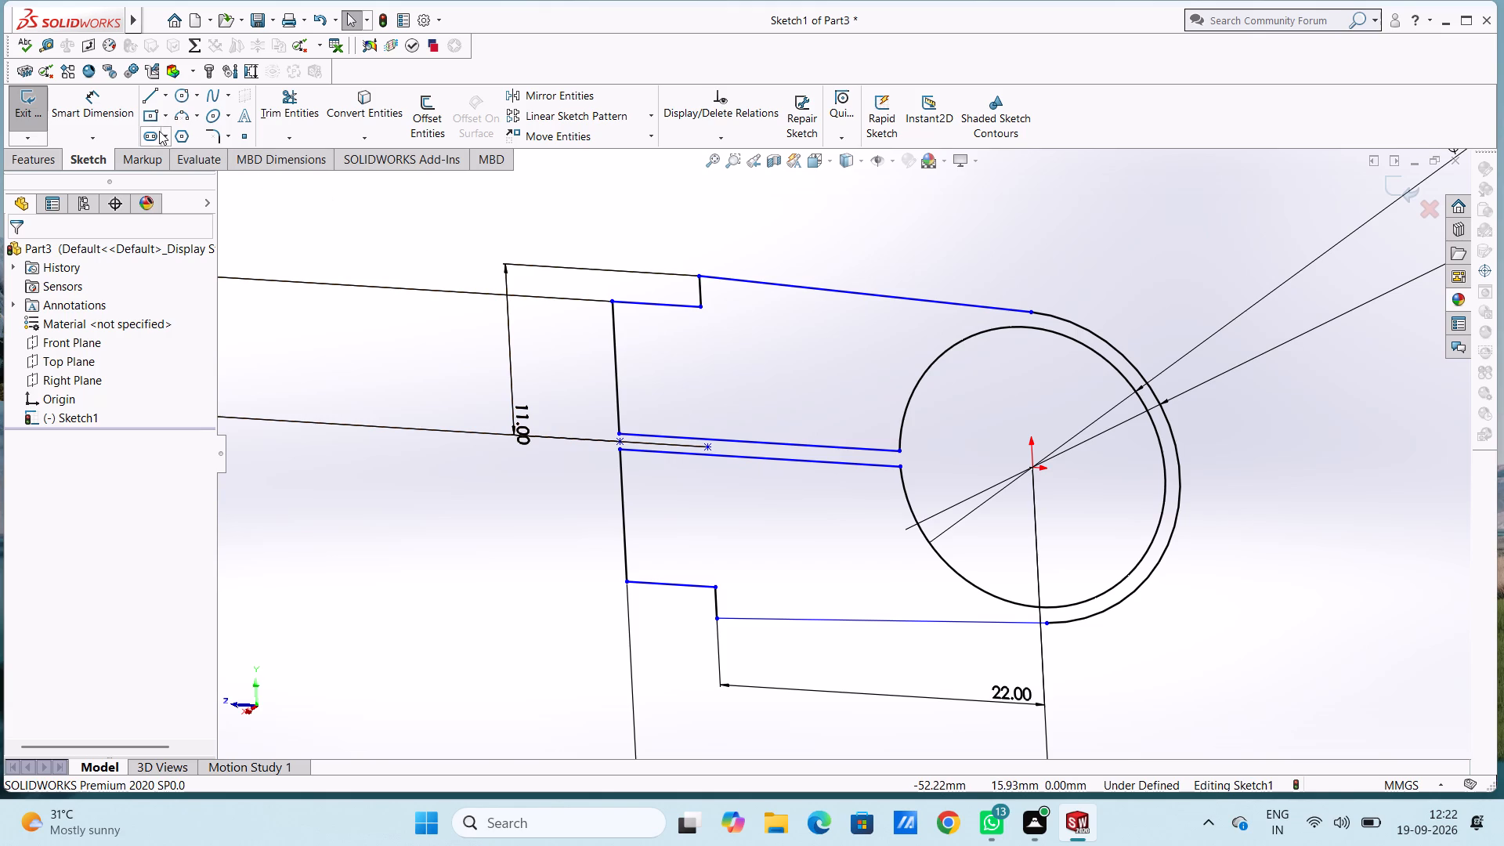
{"action": "left_click", "coordinate": [32, 162]}
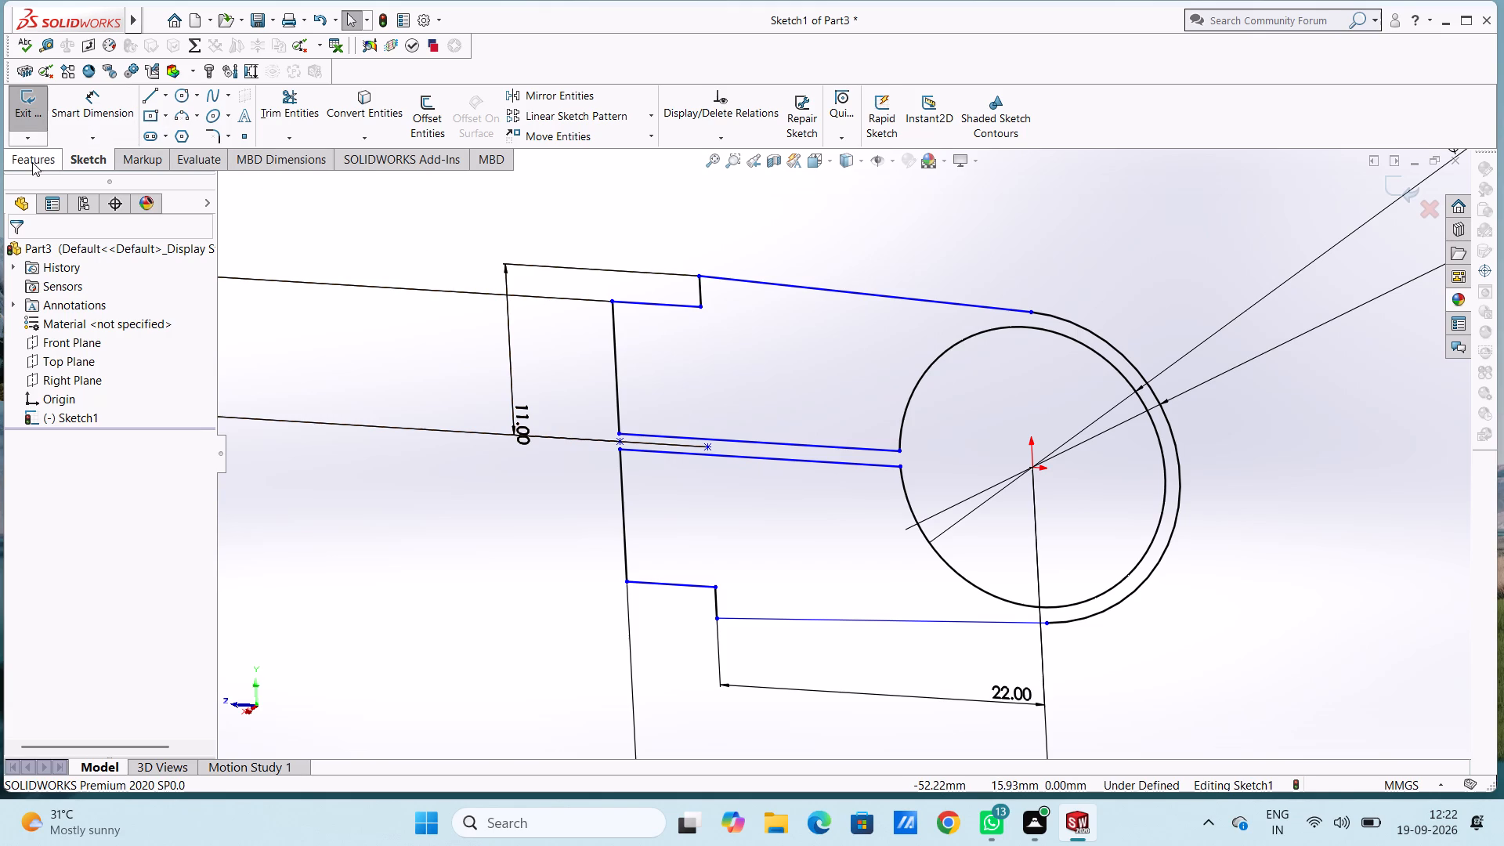
{"action": "left_click", "coordinate": [30, 108]}
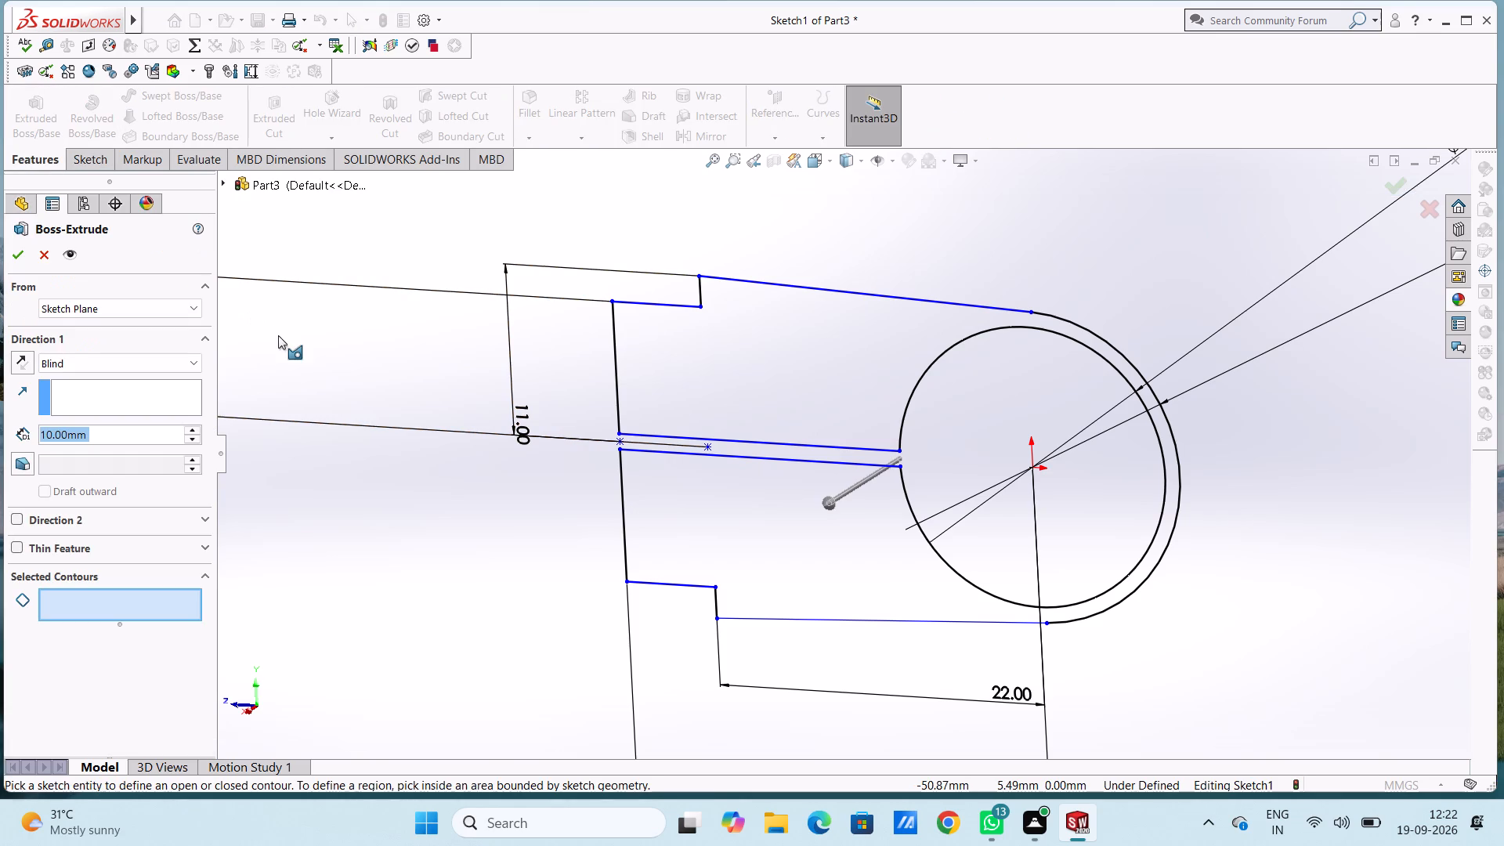
{"action": "left_click", "coordinate": [787, 351]}
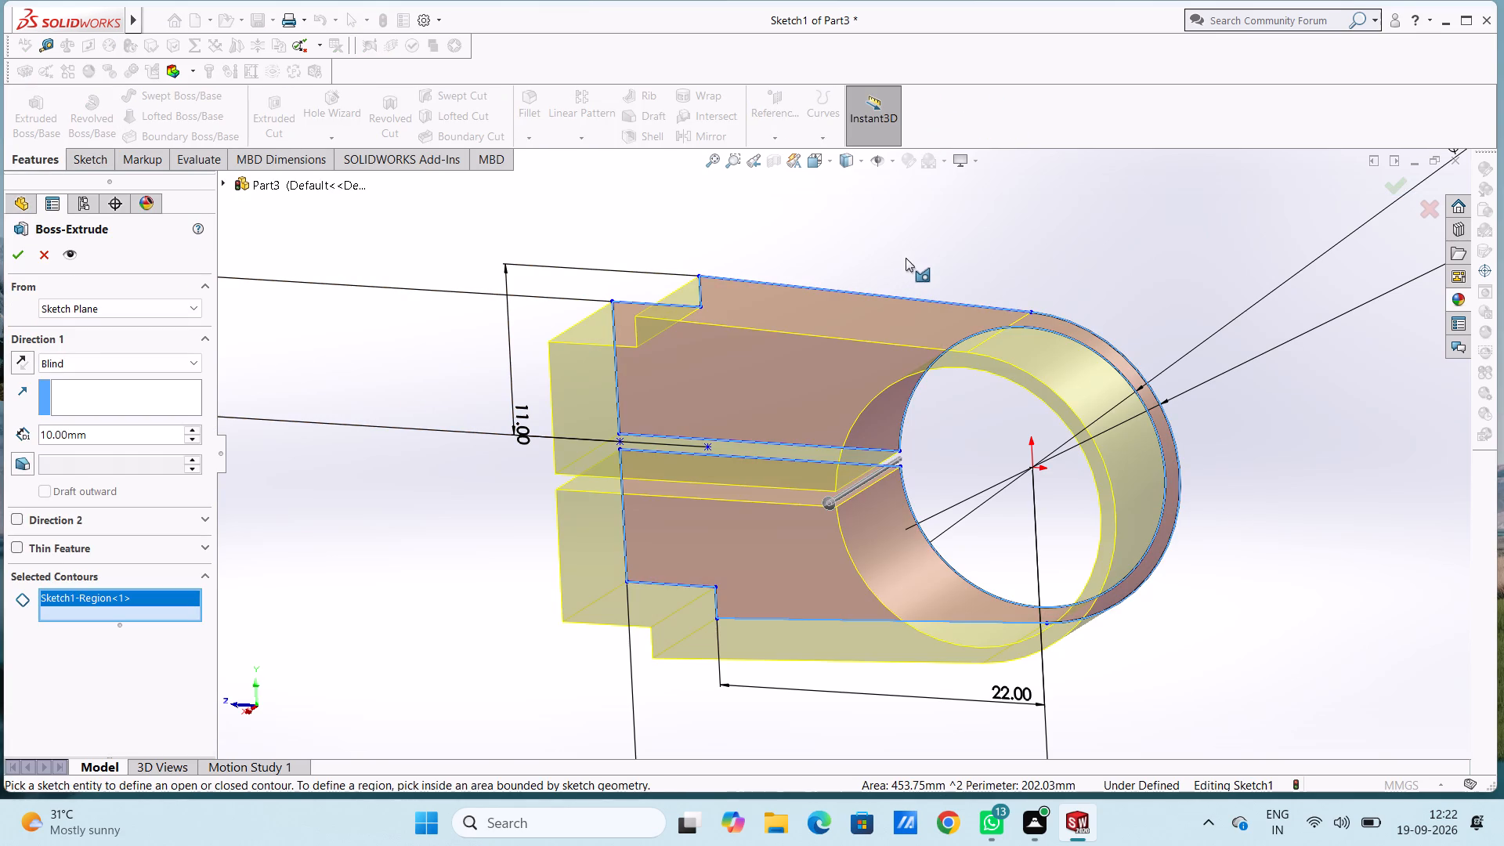
{"action": "scroll", "coordinate": [906, 258], "scroll_direction": "up", "scroll_amount": 3}
{"action": "scroll", "coordinate": [837, 280], "scroll_direction": "up", "scroll_amount": 1}
{"action": "middle_click_drag", "start_coordinate": [841, 284], "coordinate": [863, 360]}
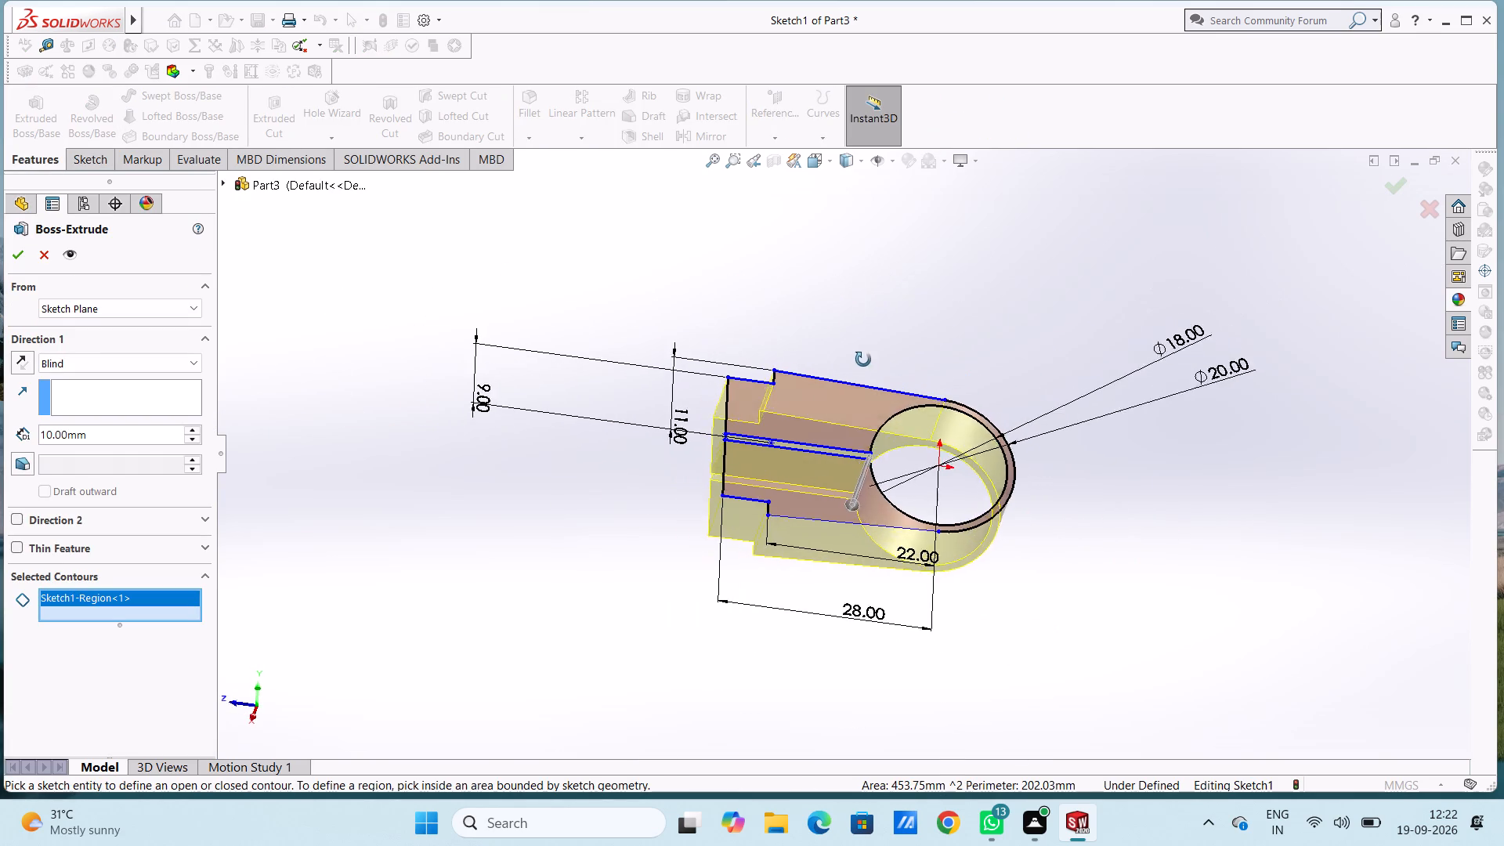
{"action": "middle_click_drag", "start_coordinate": [863, 360], "coordinate": [858, 588]}
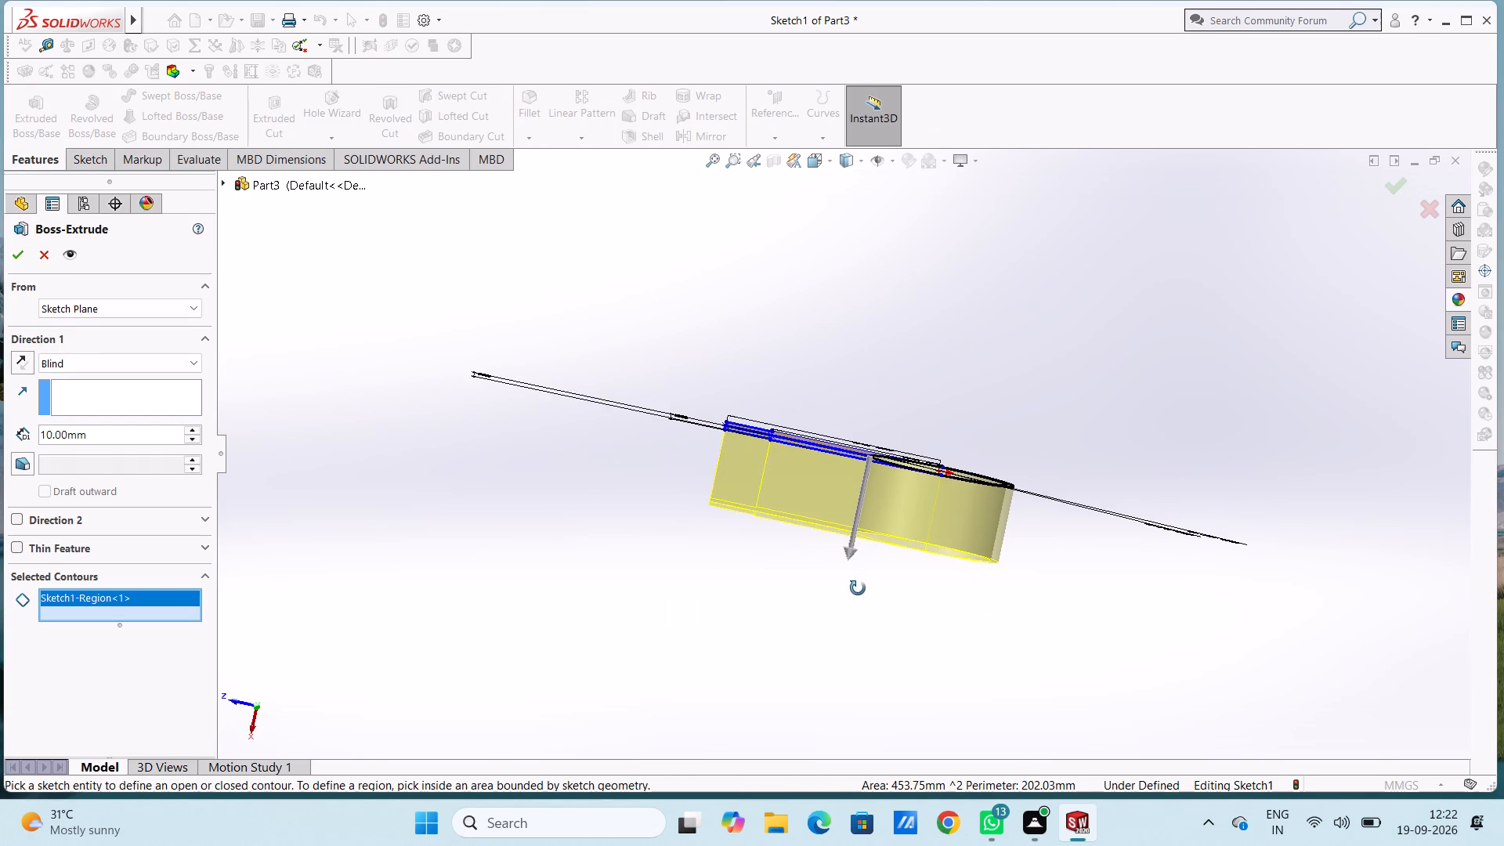
{"action": "middle_click_drag", "start_coordinate": [858, 588], "coordinate": [852, 582]}
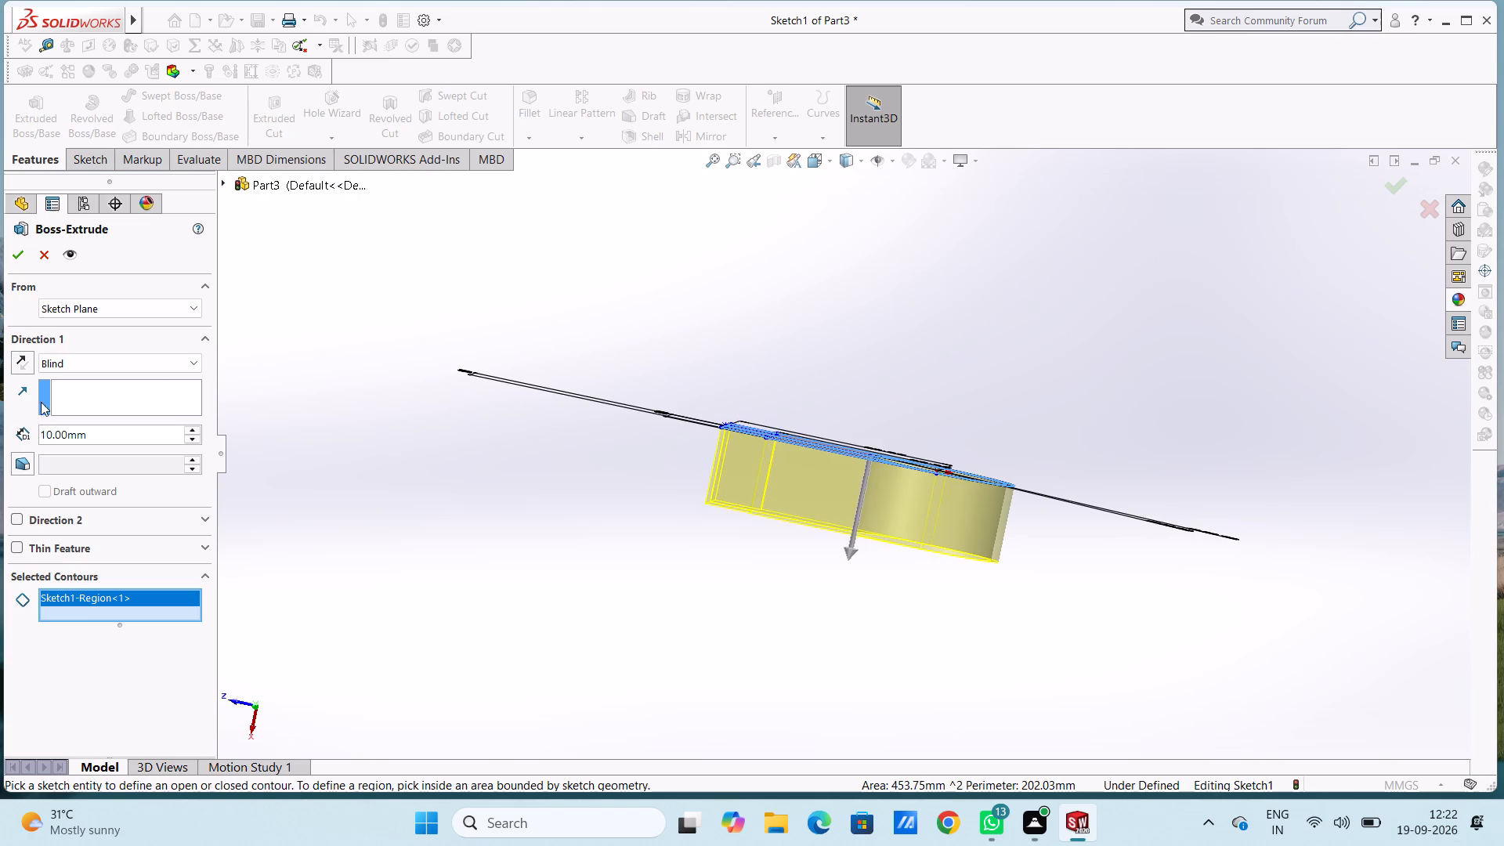
{"action": "left_click", "coordinate": [17, 255]}
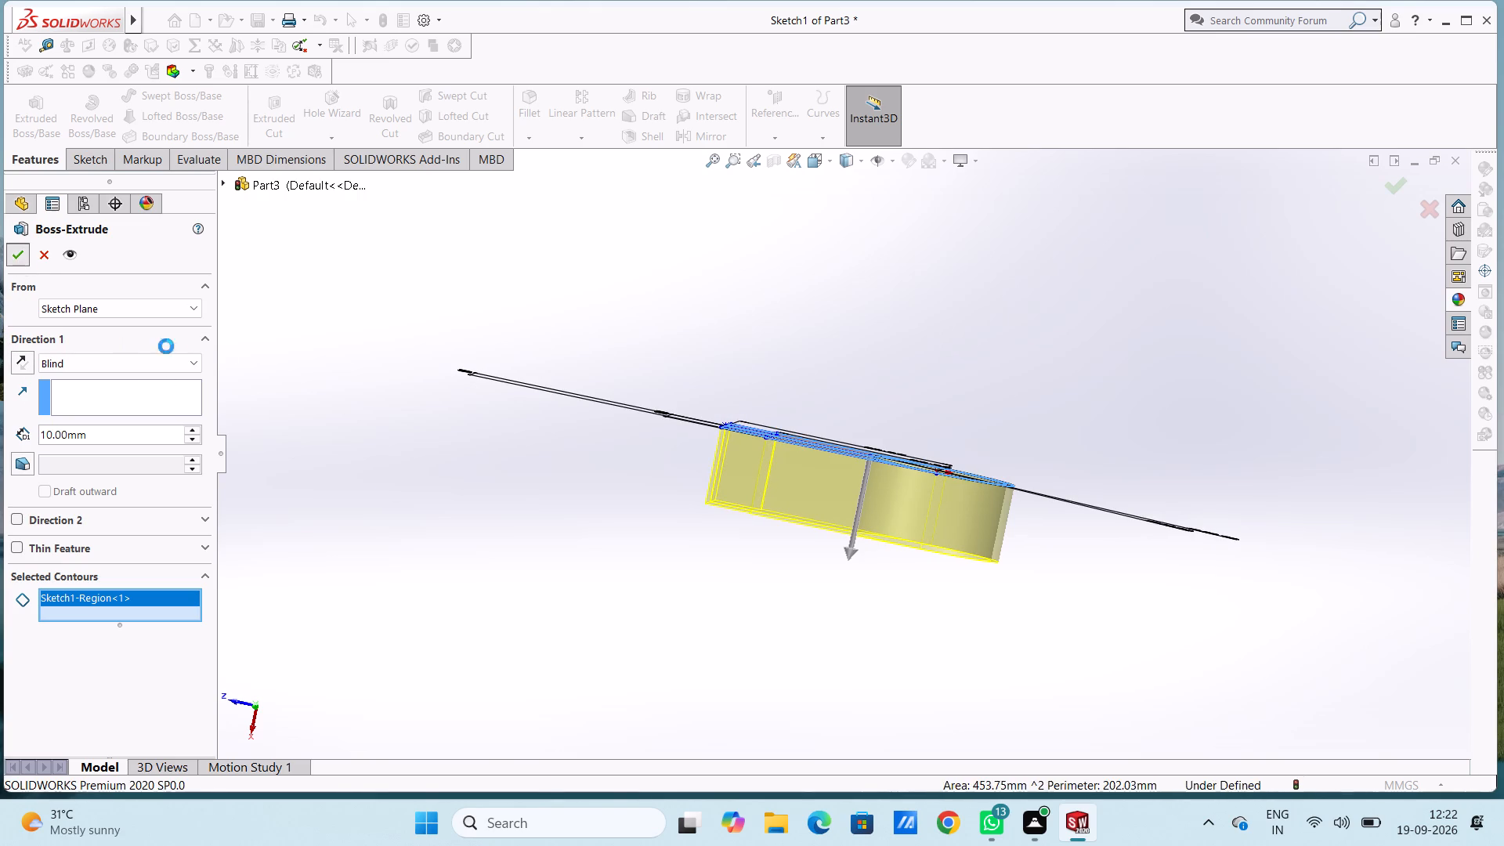
{"action": "left_click", "coordinate": [269, 345]}
Start a reference plane parallel to the Right Plane with a flipped offset of 50 mm.
{"action": "middle_click_drag", "start_coordinate": [302, 358], "coordinate": [327, 164]}
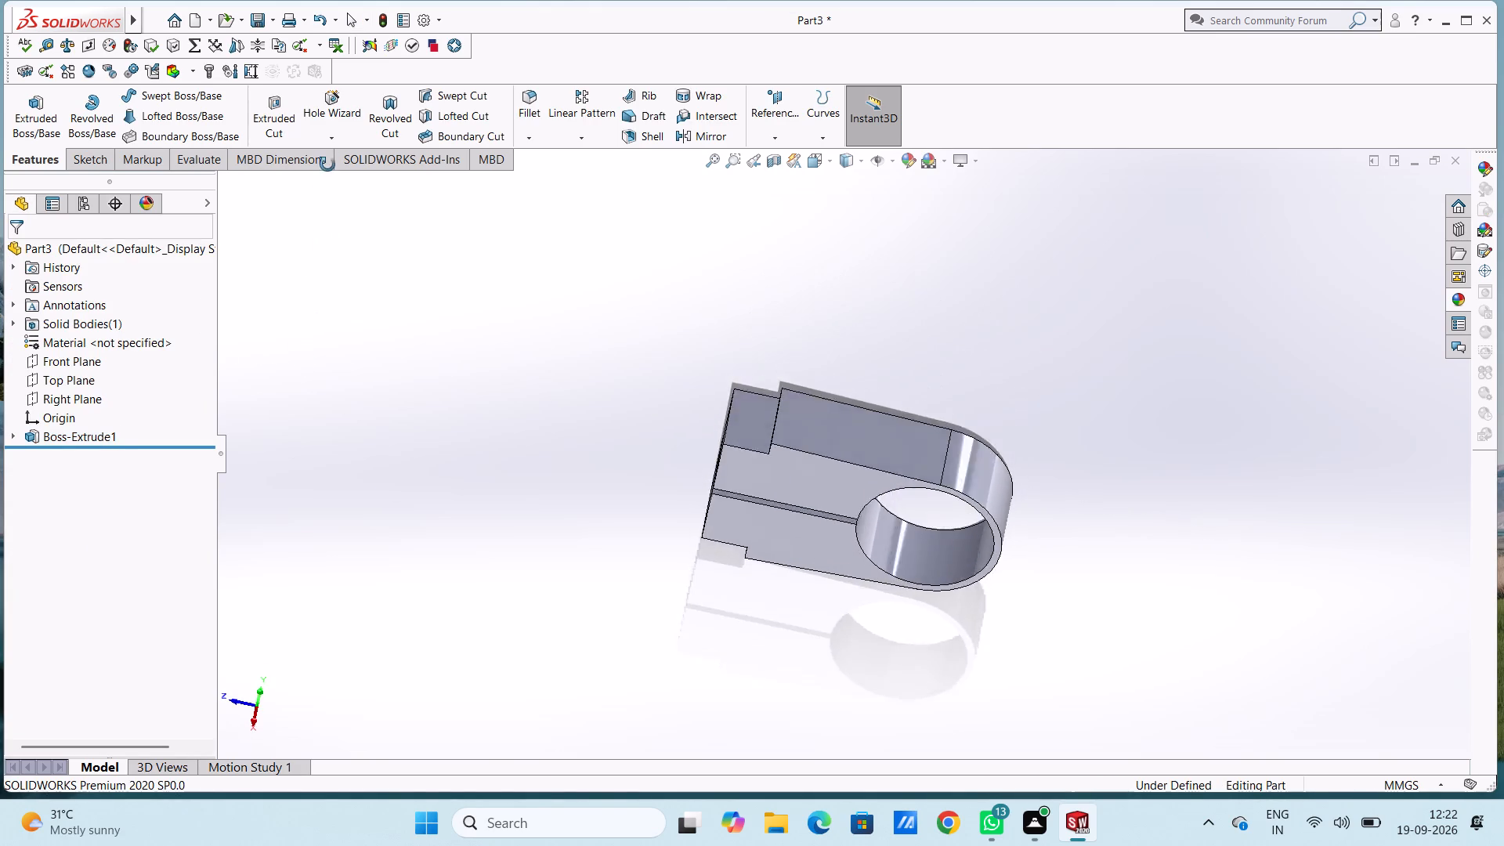
{"action": "middle_click_drag", "start_coordinate": [327, 164], "coordinate": [323, 1]}
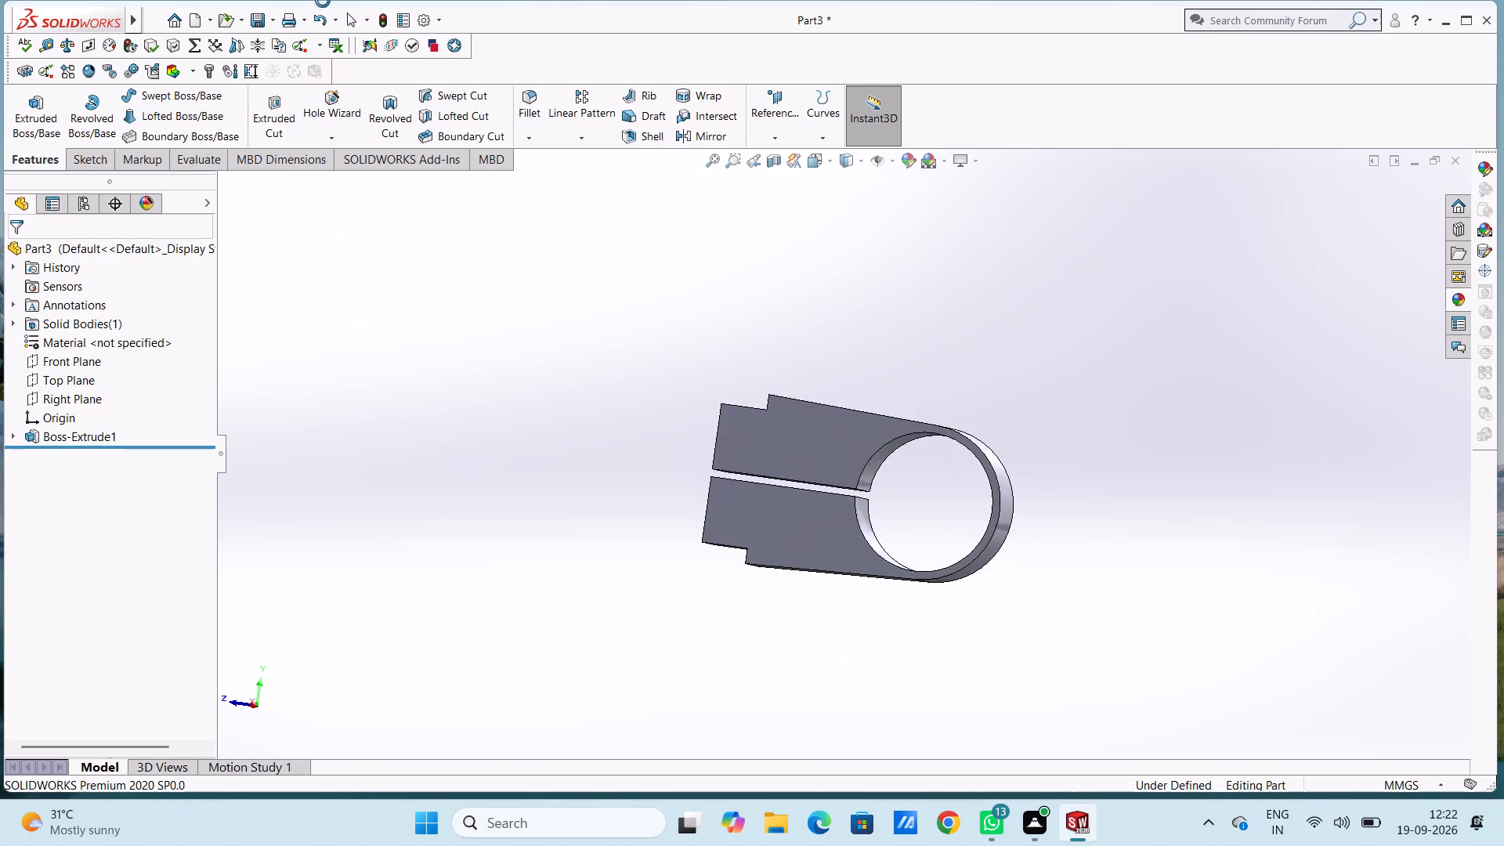
{"action": "middle_click_drag", "start_coordinate": [323, 1], "coordinate": [345, 309]}
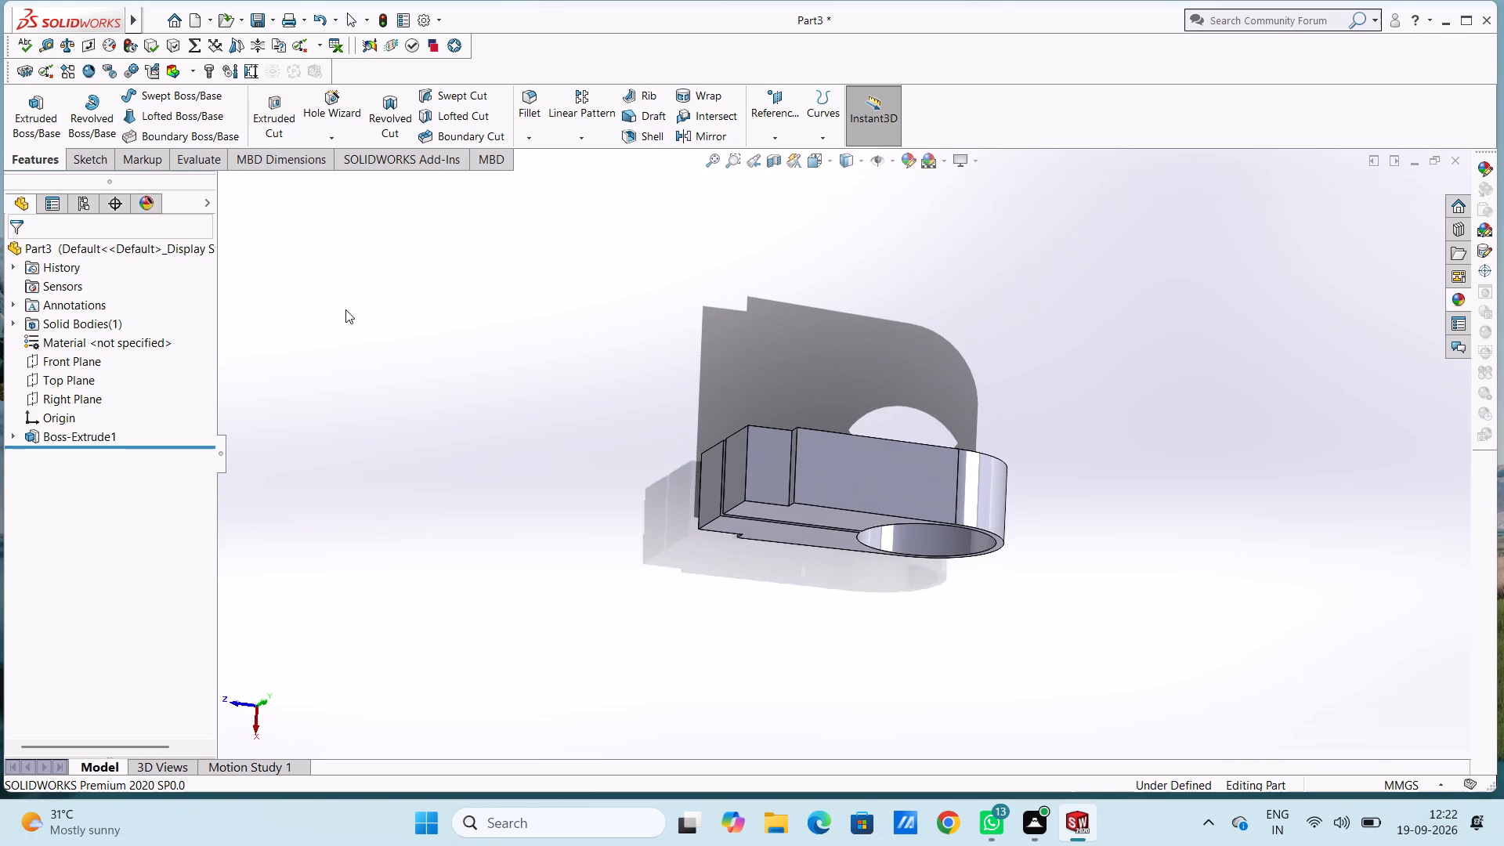
{"action": "key", "text": "ctrl+1"}
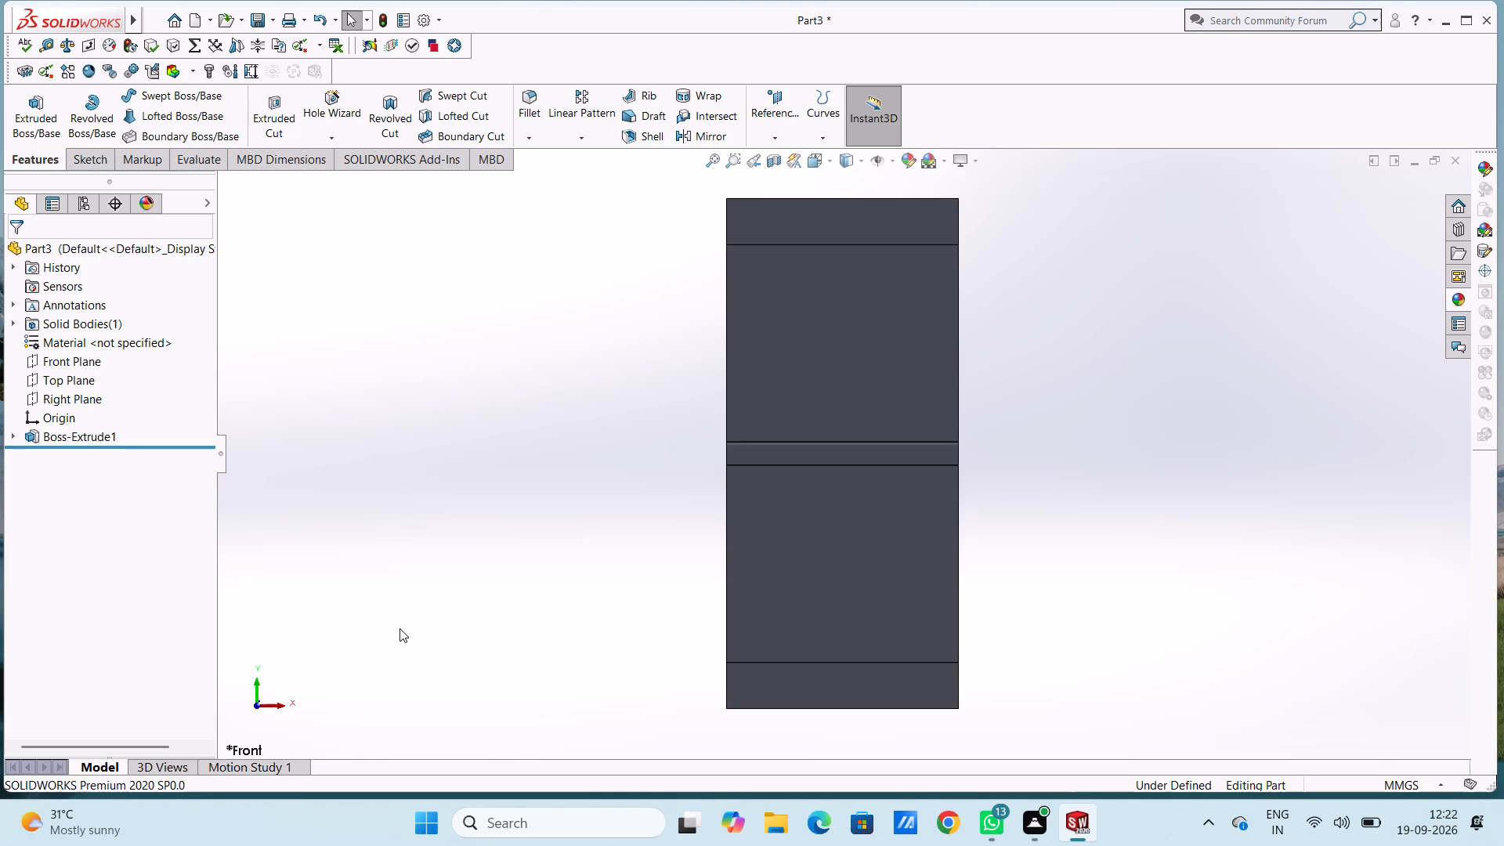
{"action": "scroll", "coordinate": [399, 628], "scroll_direction": "up", "scroll_amount": 3}
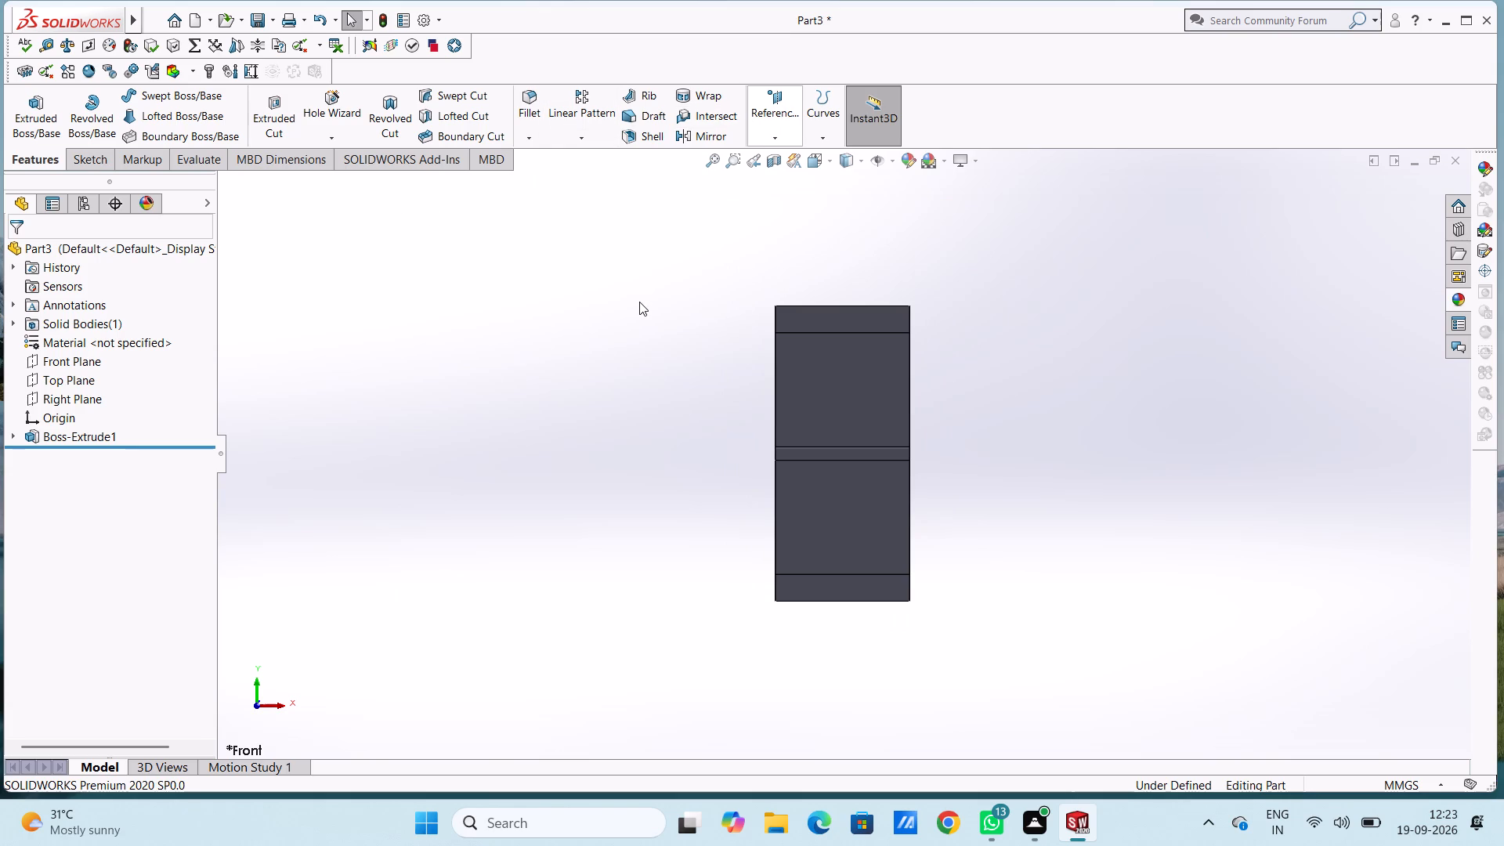
{"action": "key", "text": "ctrl+5"}
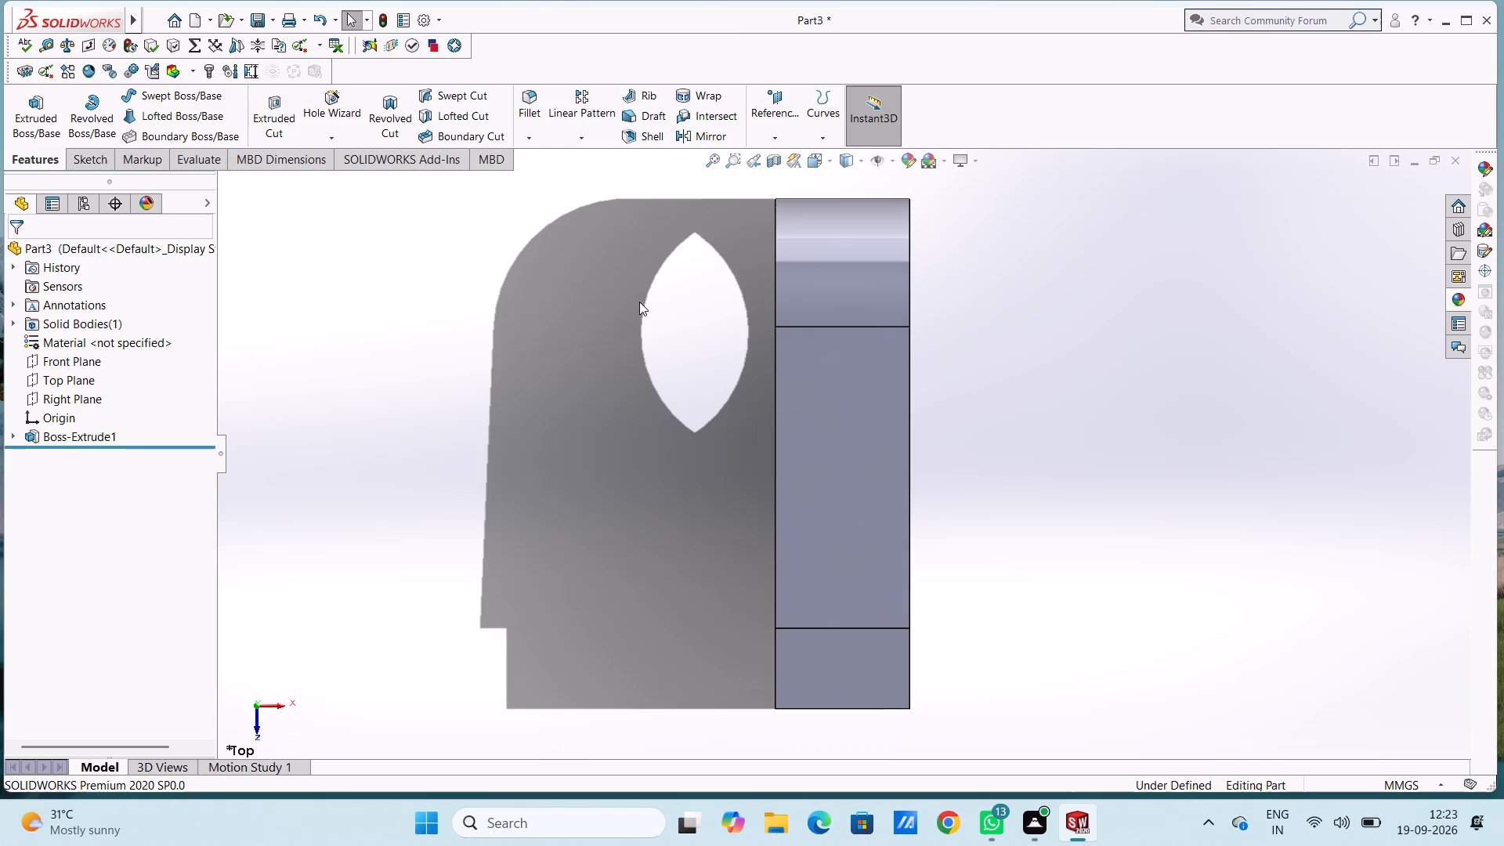
{"action": "scroll", "coordinate": [639, 302], "scroll_direction": "up", "scroll_amount": 4}
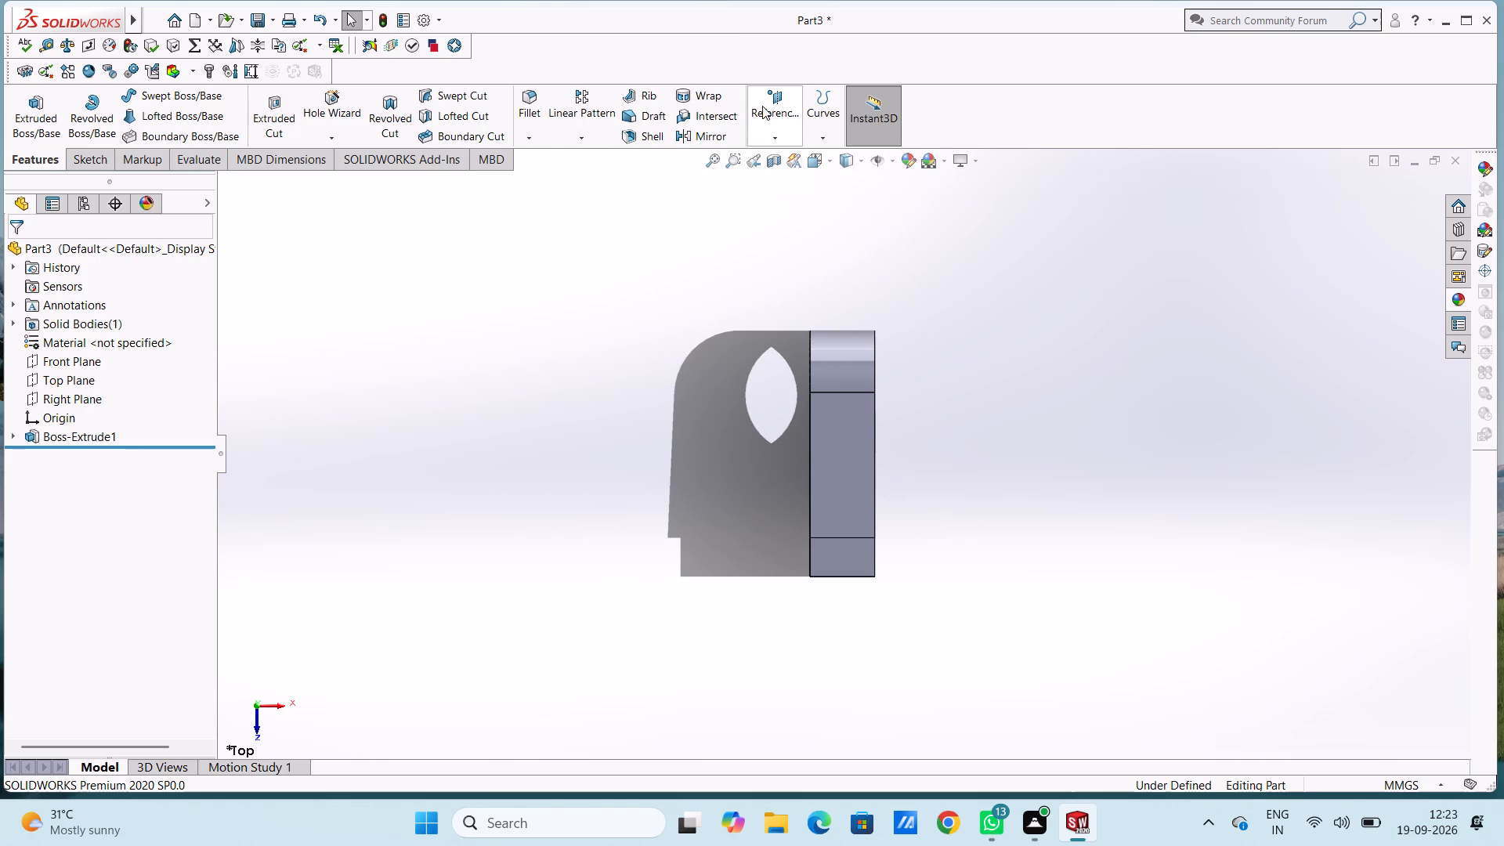
{"action": "left_click", "coordinate": [763, 105]}
{"action": "left_click", "coordinate": [786, 156]}
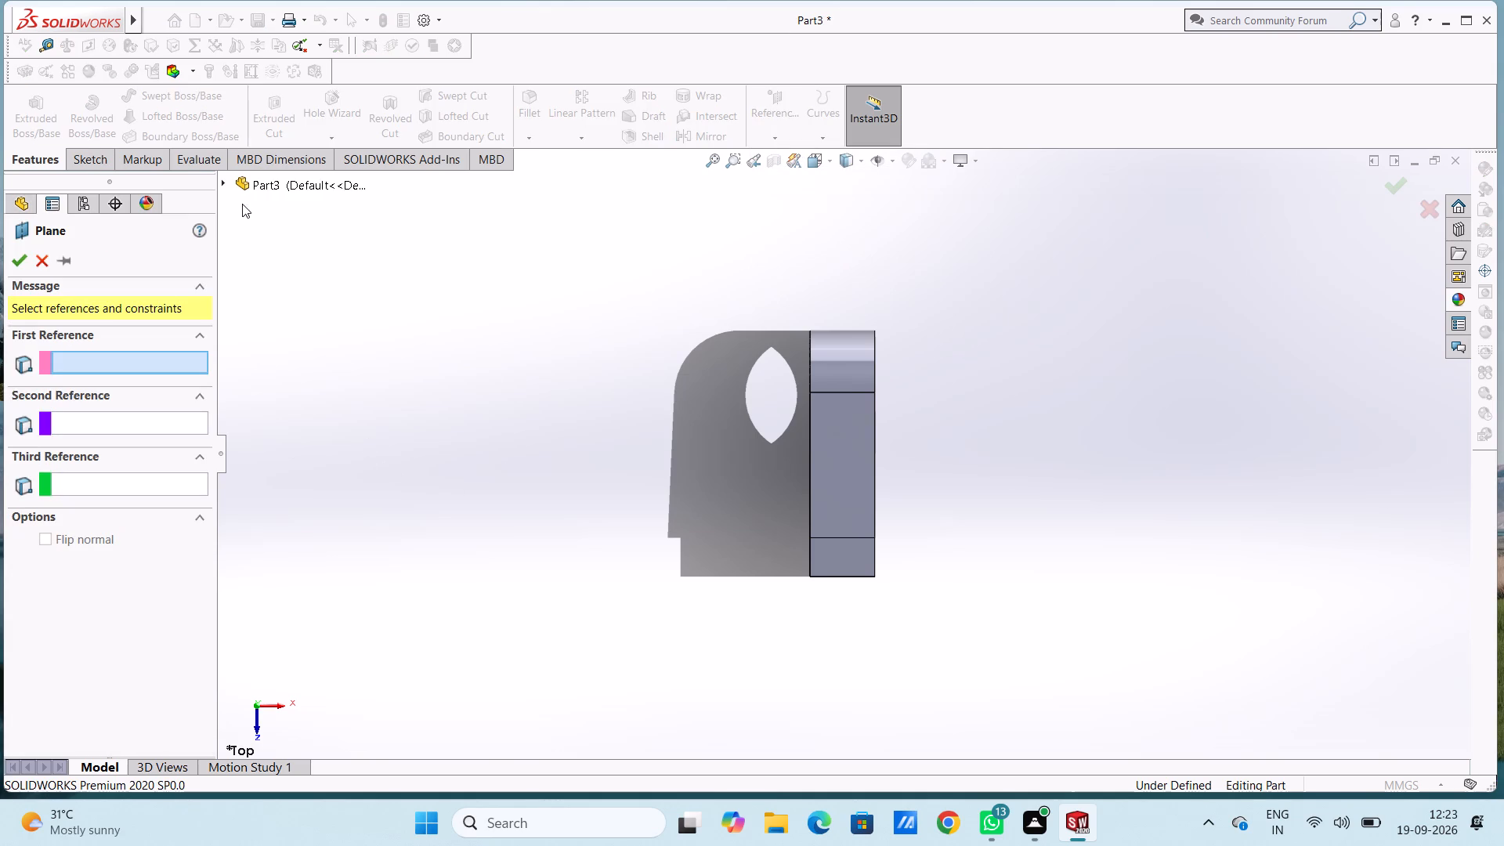
{"action": "left_click", "coordinate": [249, 182]}
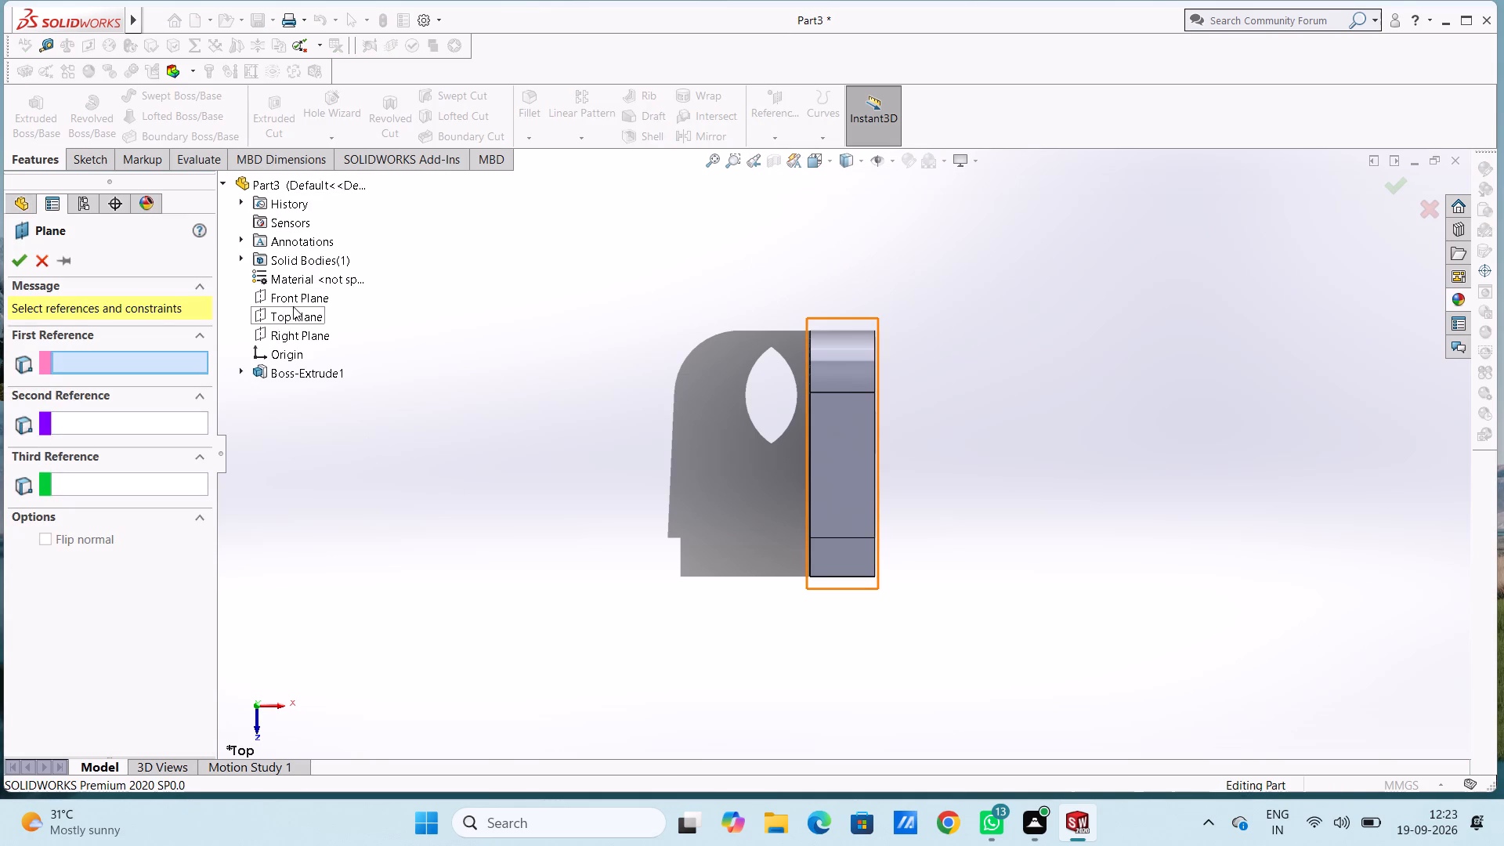
{"action": "left_click", "coordinate": [295, 332]}
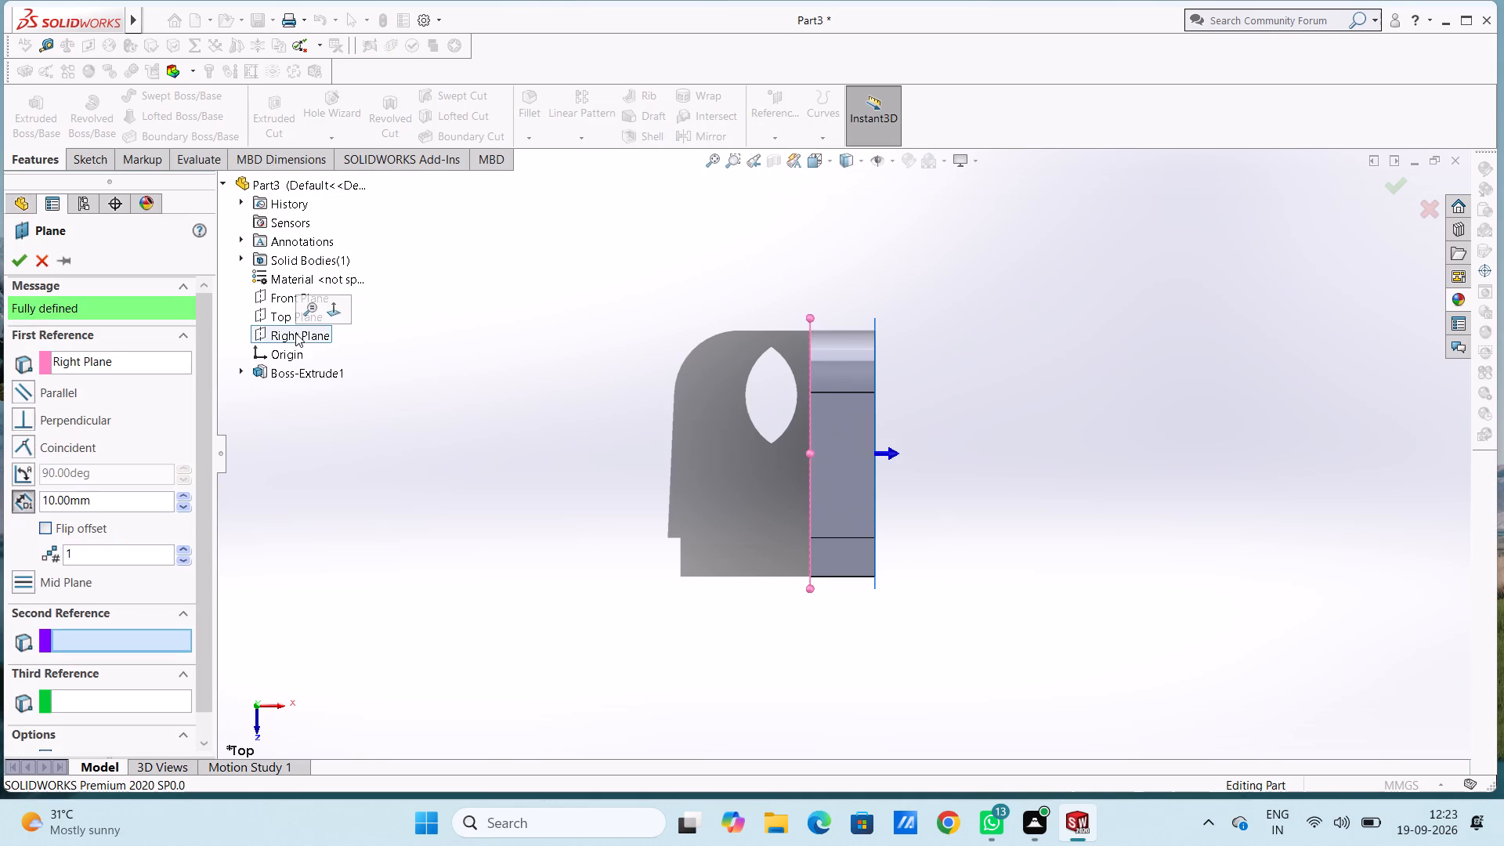
{"action": "double_click", "coordinate": [129, 497]}
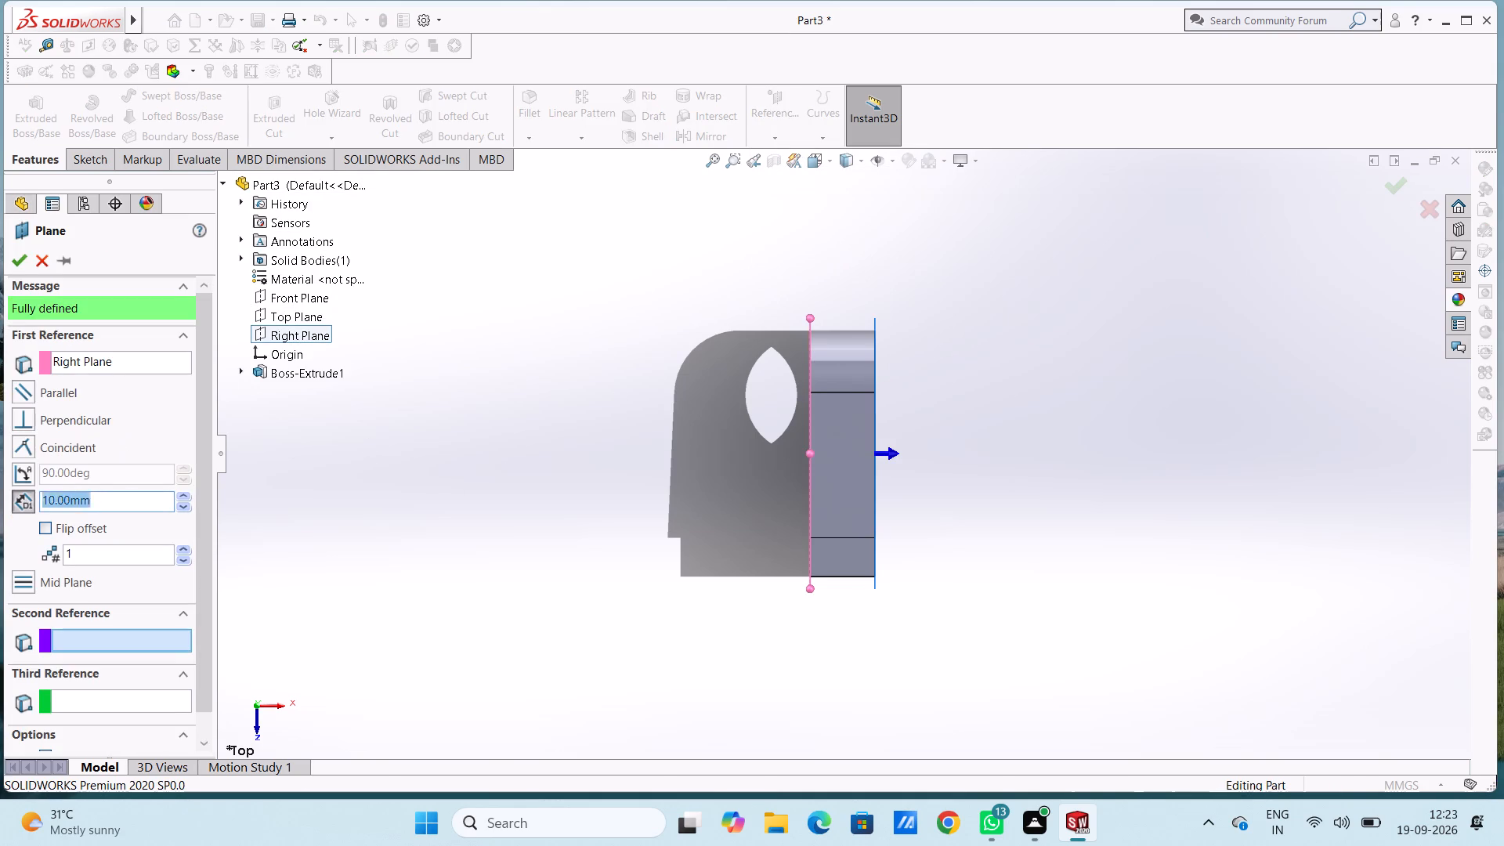
{"action": "key", "text": "0"}
{"action": "key", "text": "Return"}
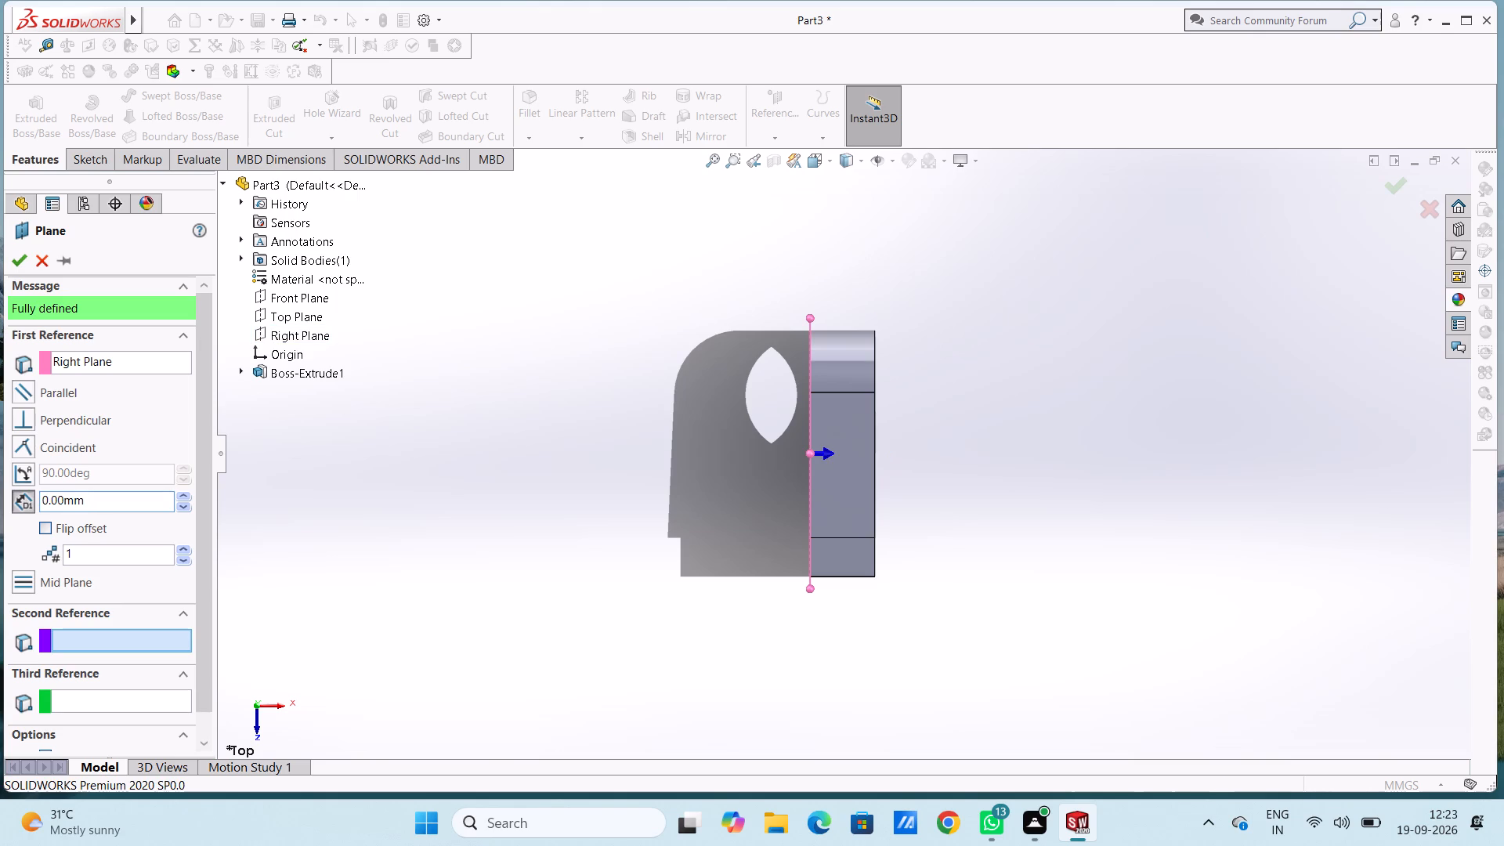
{"action": "left_click", "coordinate": [45, 530]}
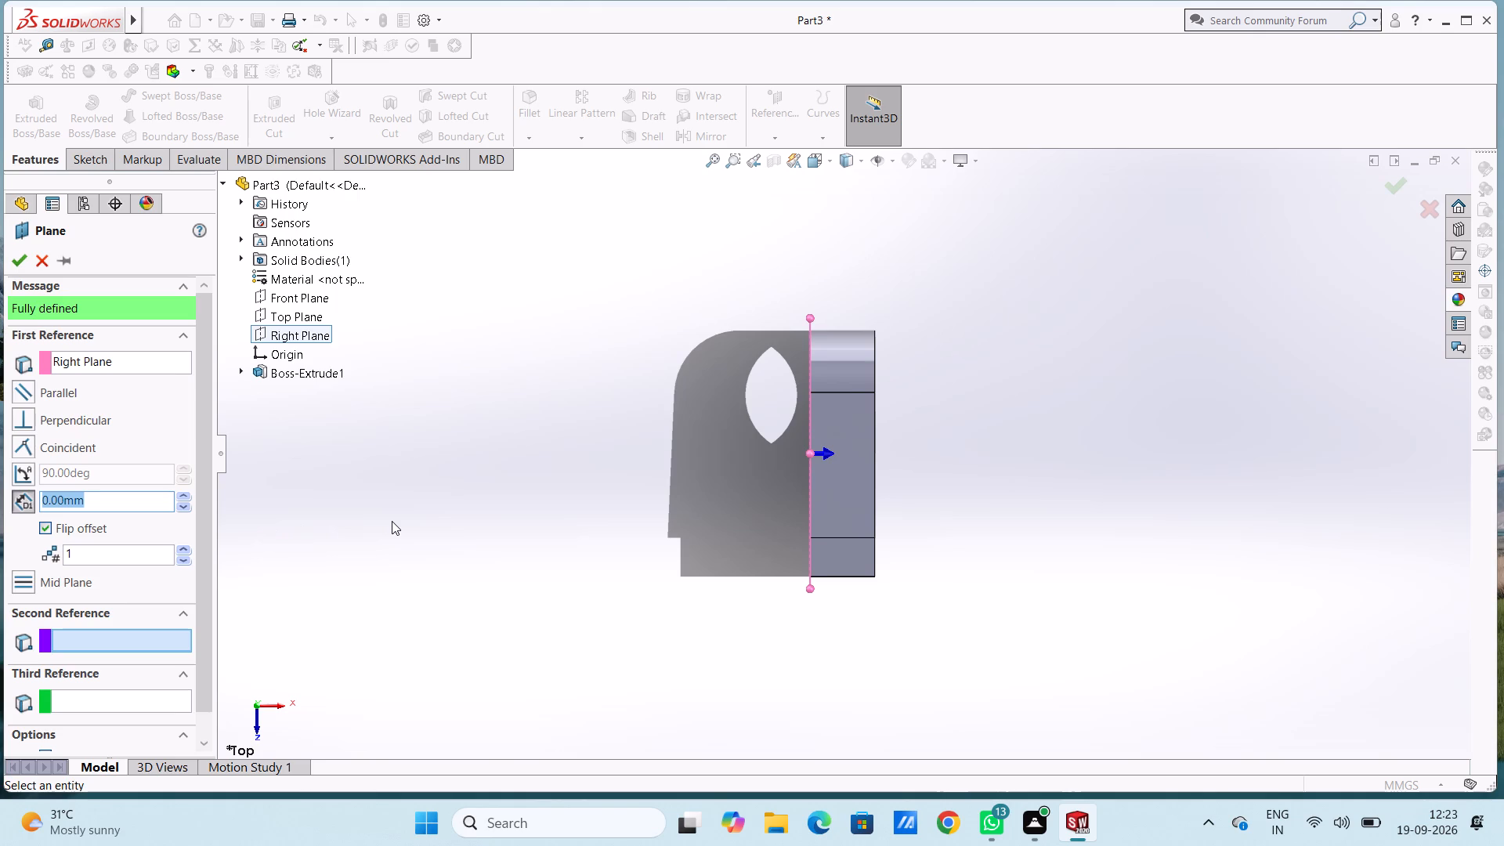
{"action": "type", "text": "50"}
{"action": "key", "text": "Return"}
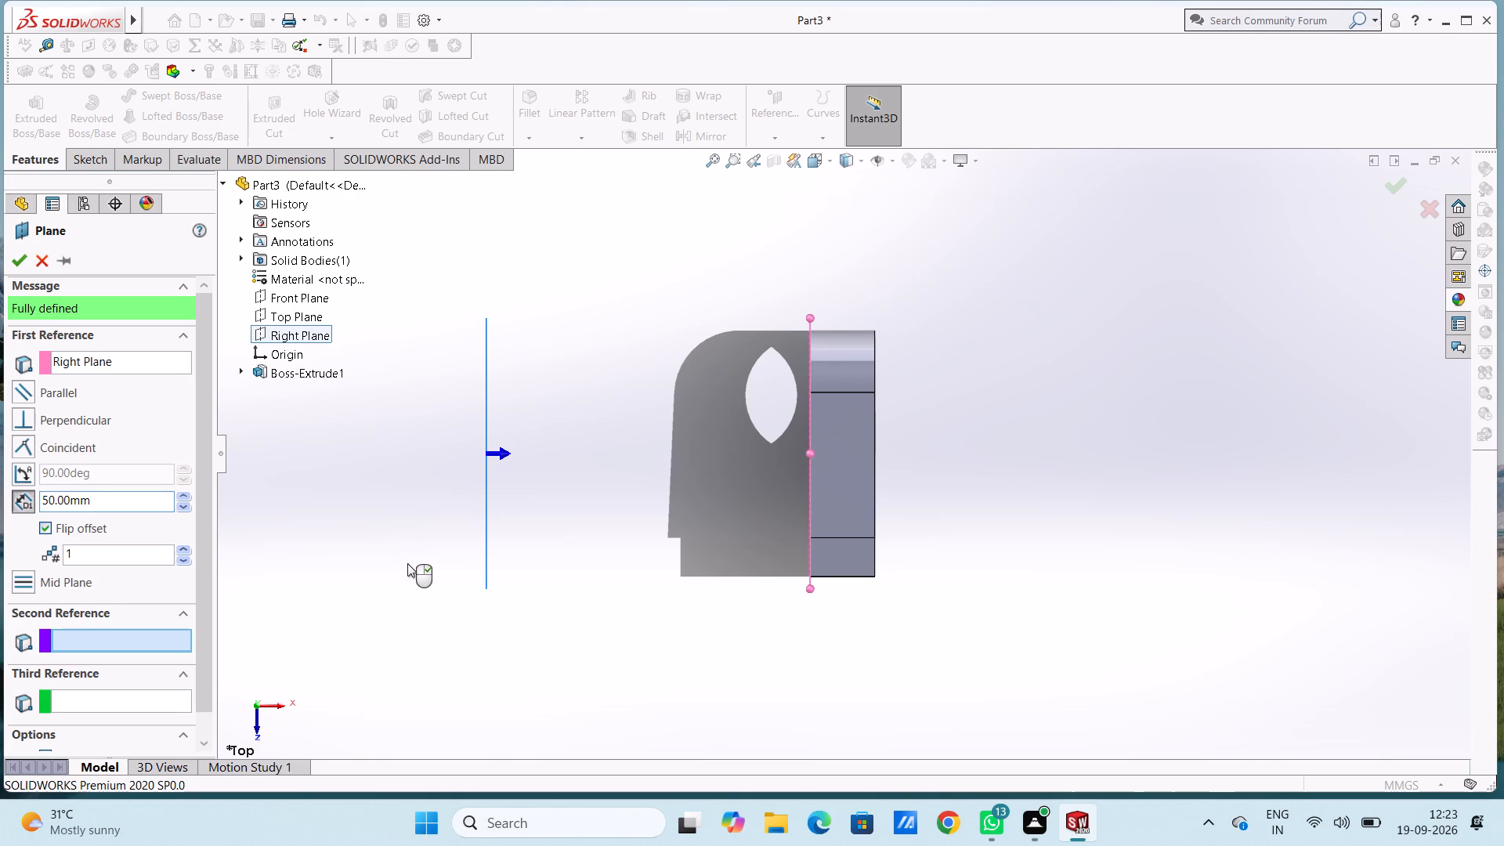
Set the new plane's offset distance to 40 mm and create the plane.
{"action": "double_click", "coordinate": [143, 500]}
{"action": "type", "text": "40"}
{"action": "key", "text": "Return"}
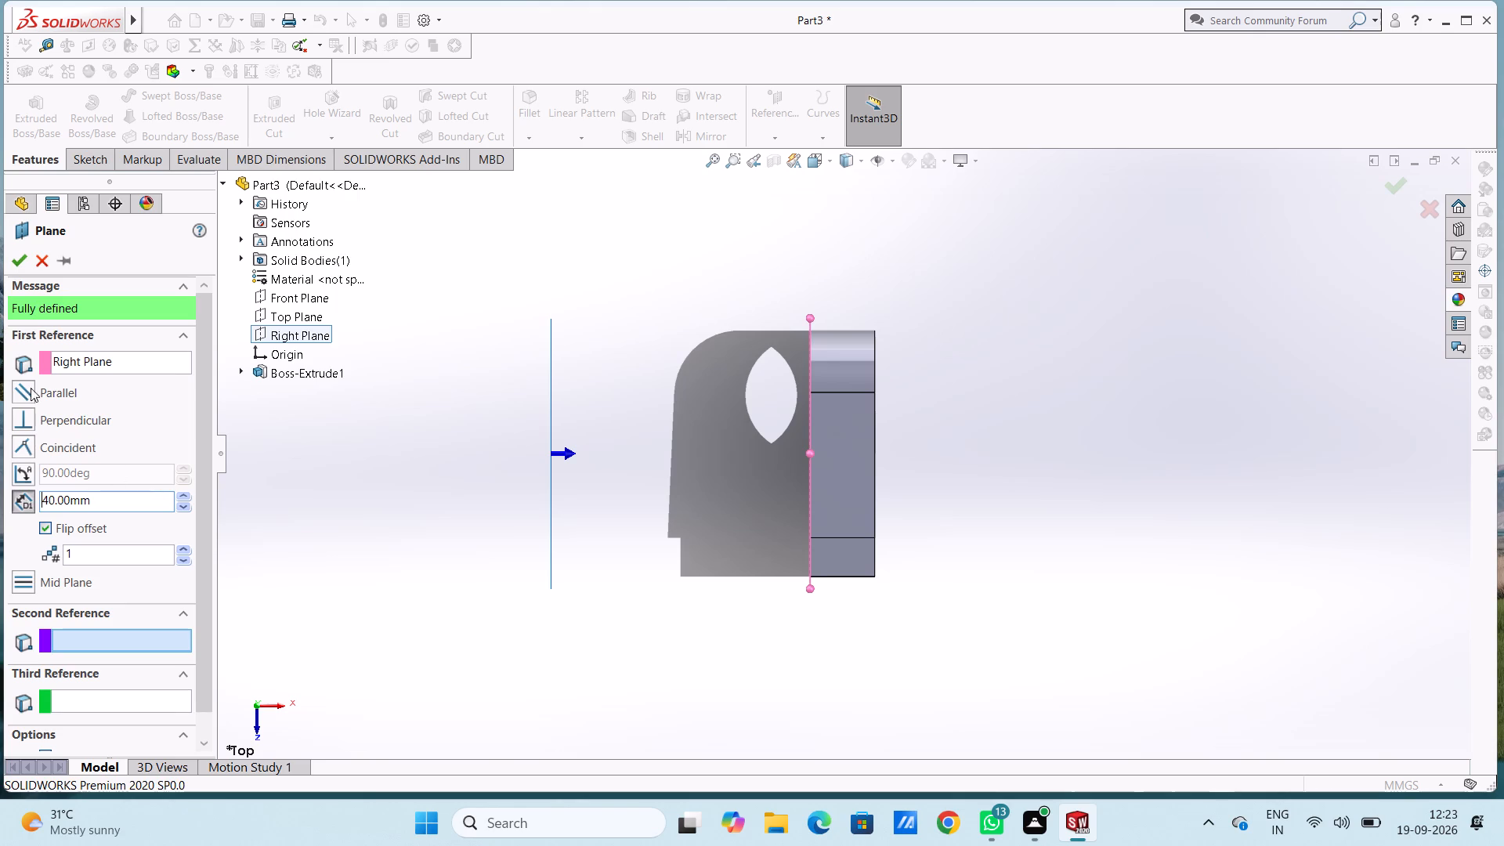
{"action": "left_click", "coordinate": [17, 259]}
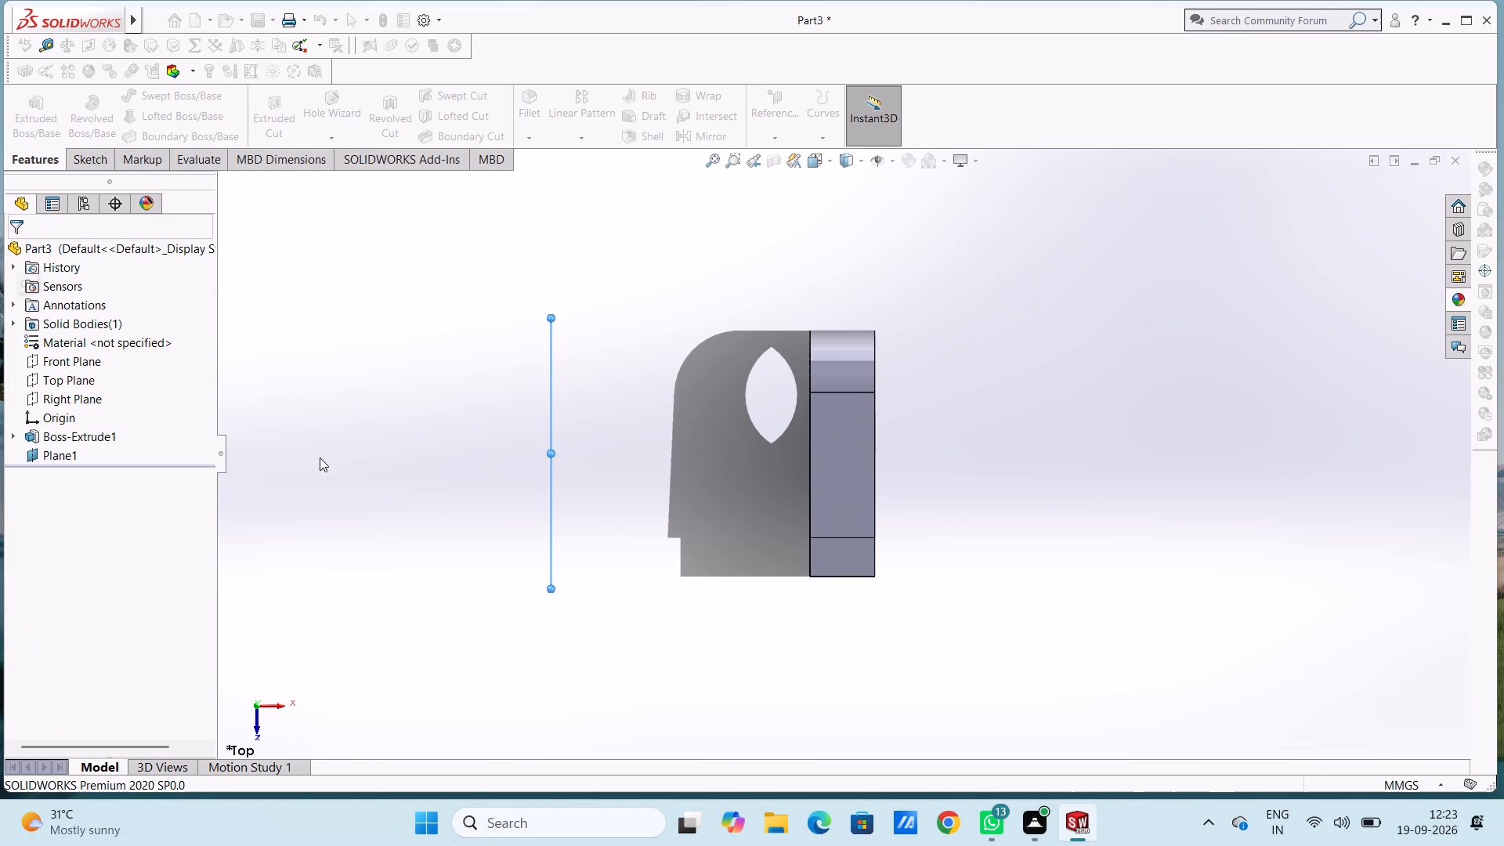
Open a sketch on the 40 mm offset plane and trace the ring's hole edge with a 9 mm radius three-point arc.
{"action": "left_click", "coordinate": [365, 475]}
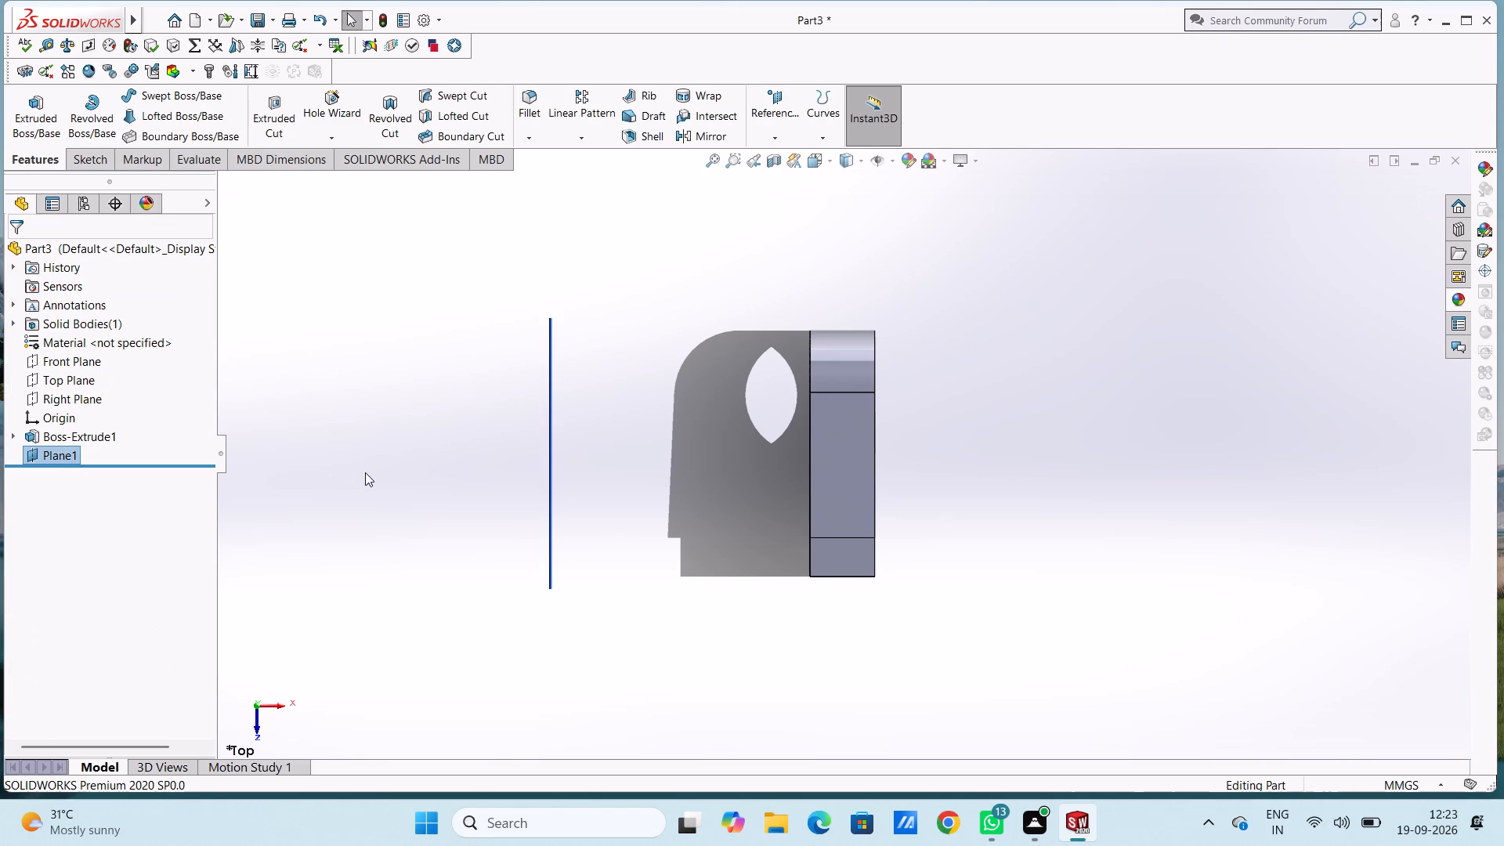
{"action": "key", "text": "ctrl+1"}
{"action": "key", "text": "ctrl+2"}
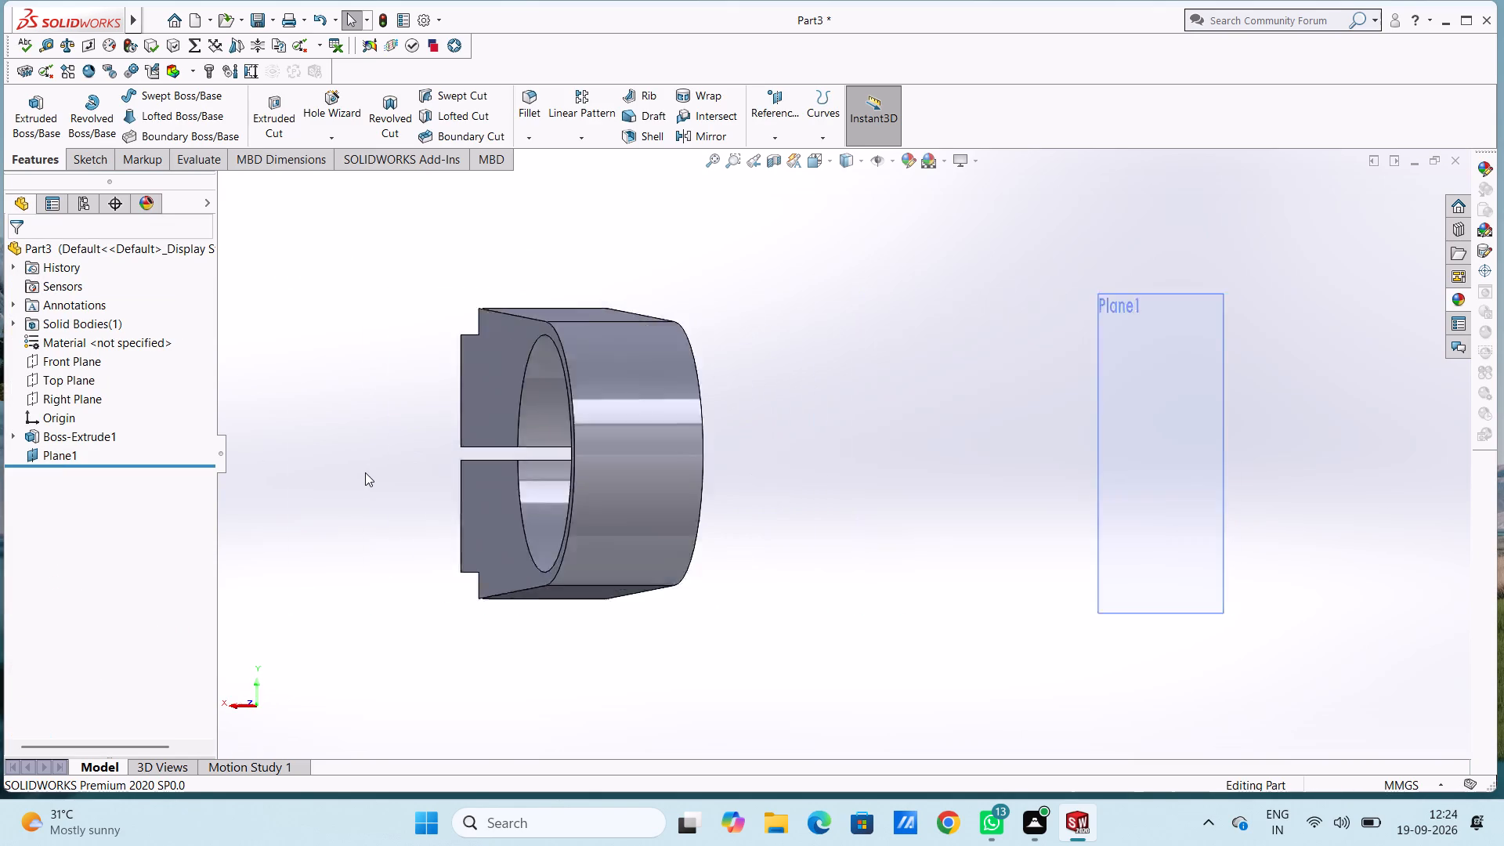
{"action": "key", "text": "ctrl+3"}
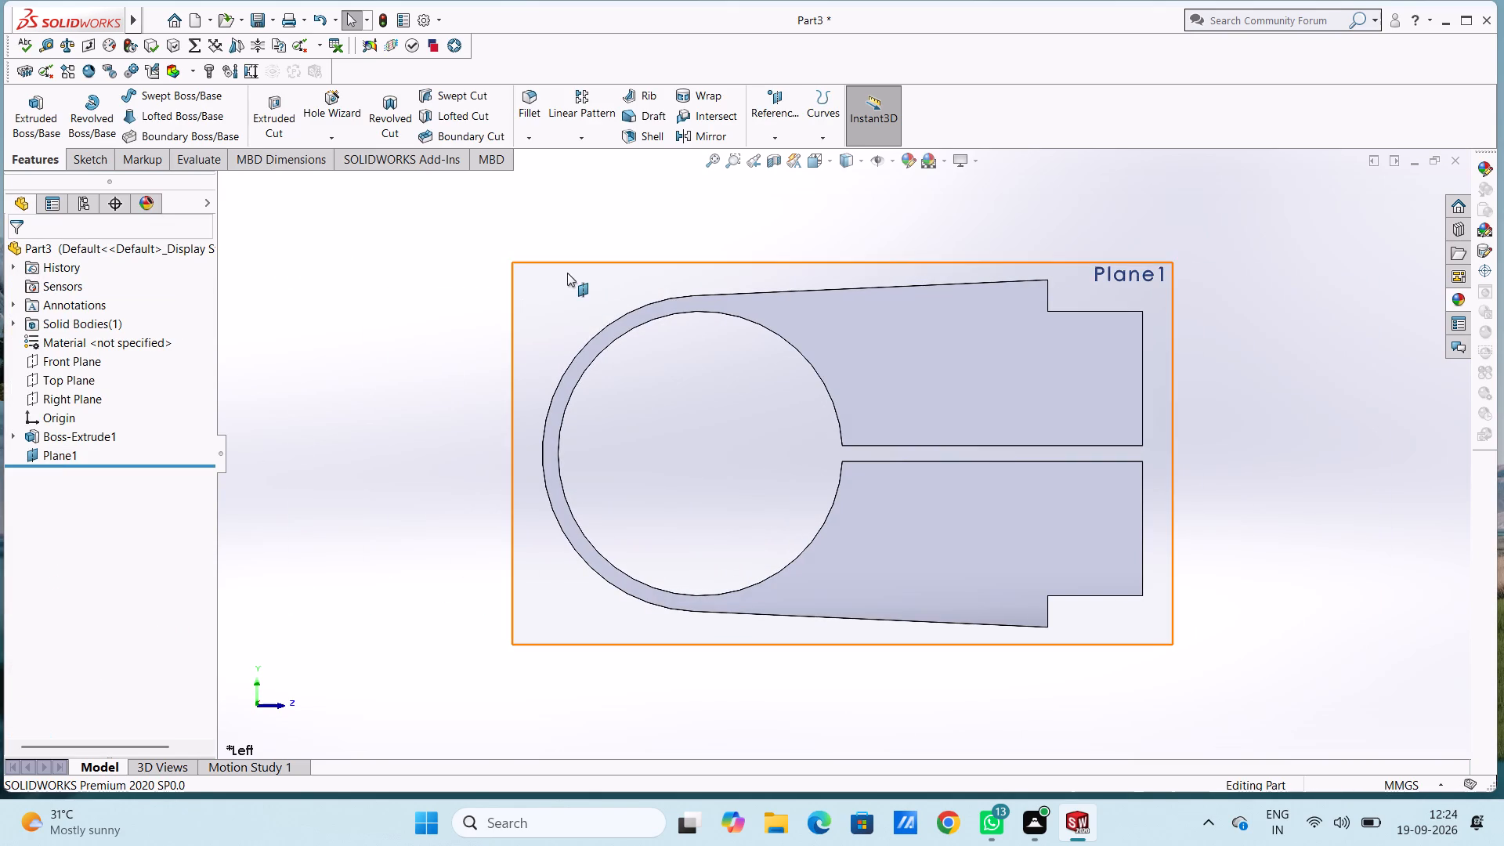
{"action": "left_click", "coordinate": [533, 311]}
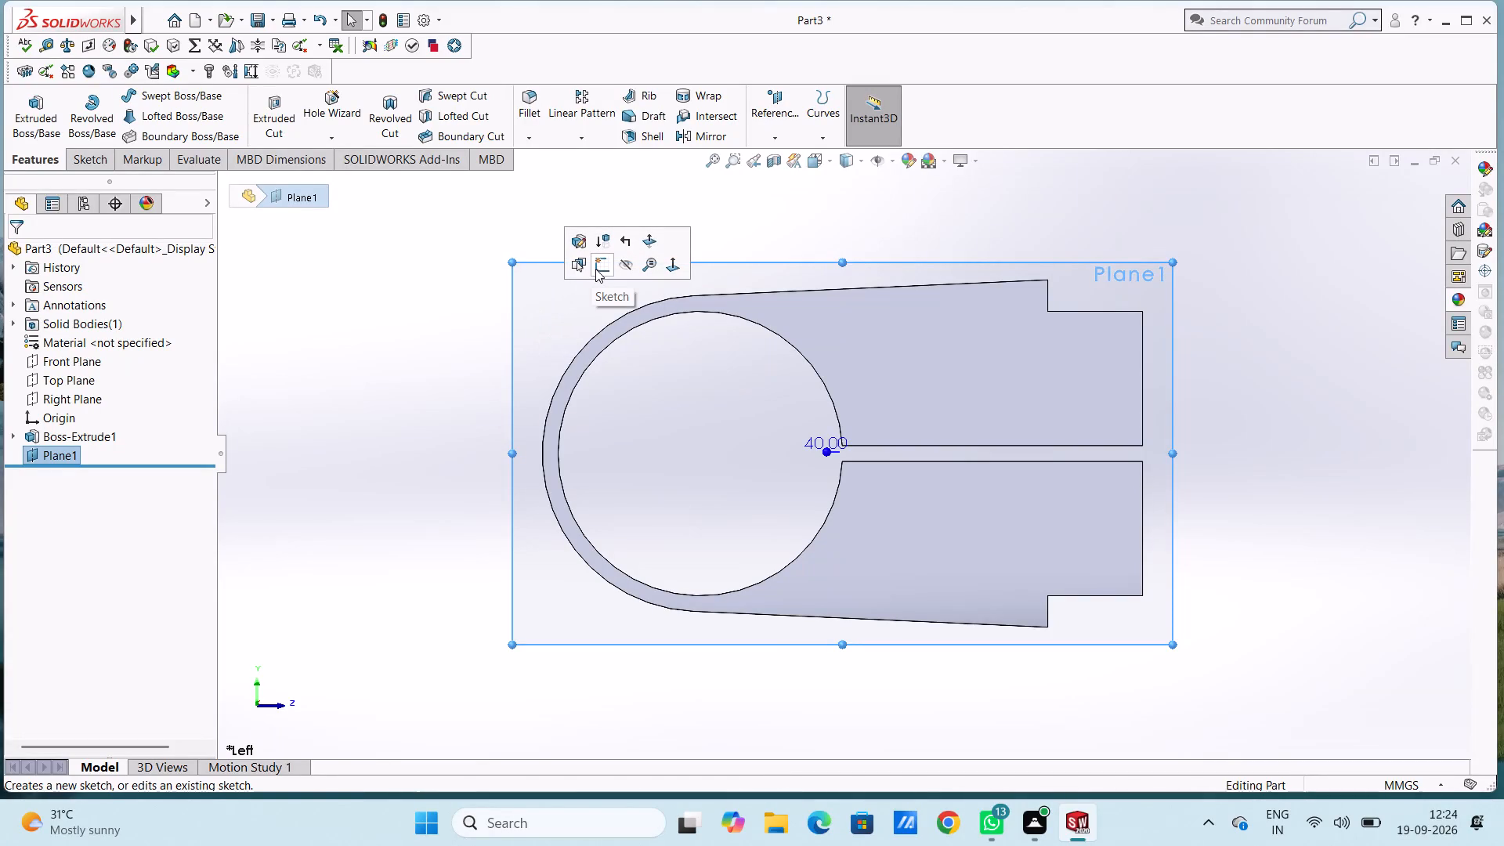
{"action": "left_click", "coordinate": [595, 269]}
{"action": "left_click", "coordinate": [418, 329]}
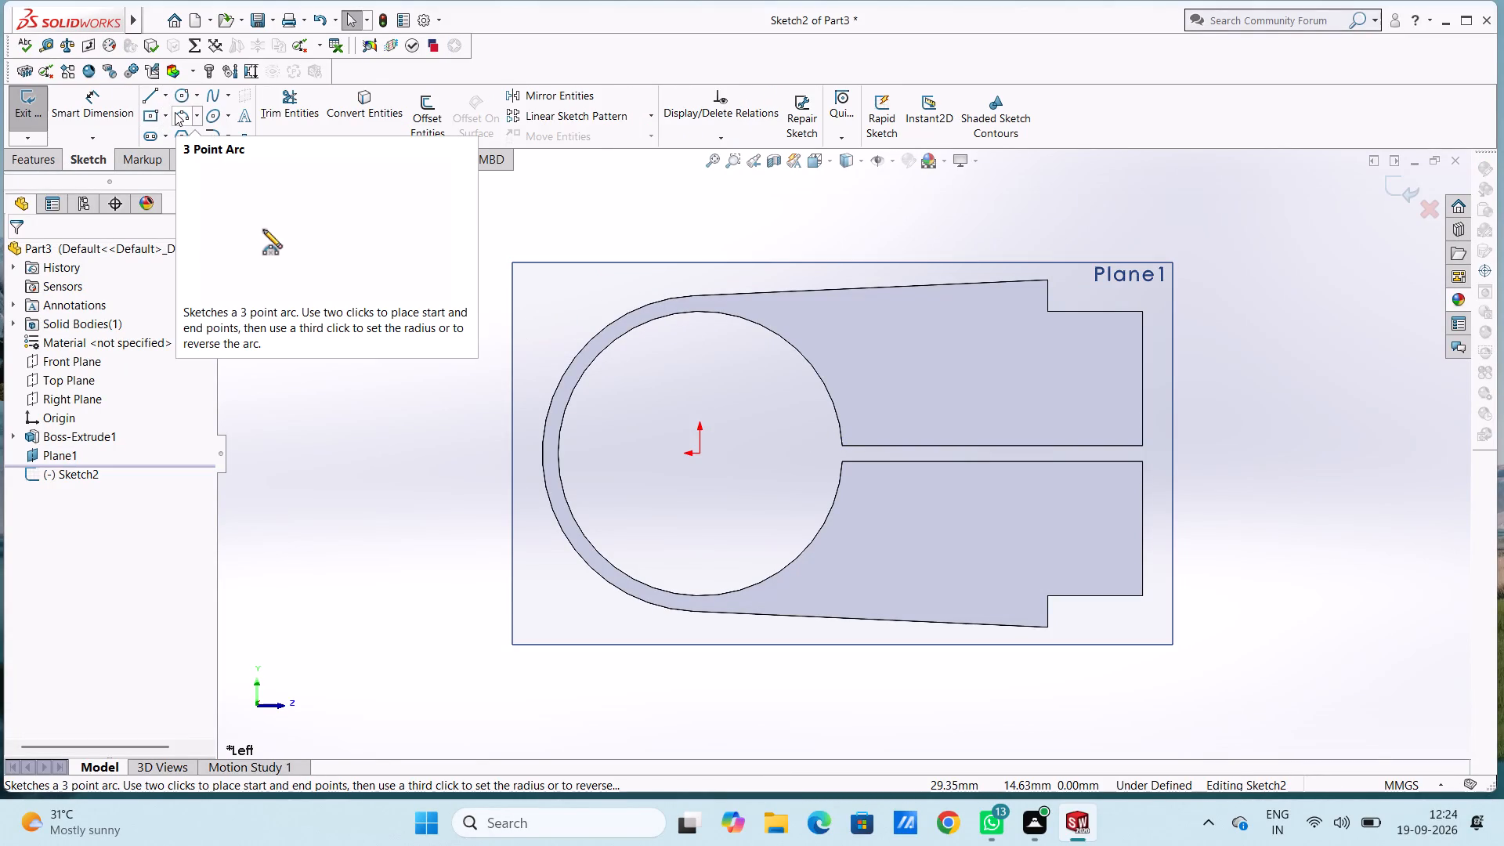
{"action": "left_click", "coordinate": [175, 112]}
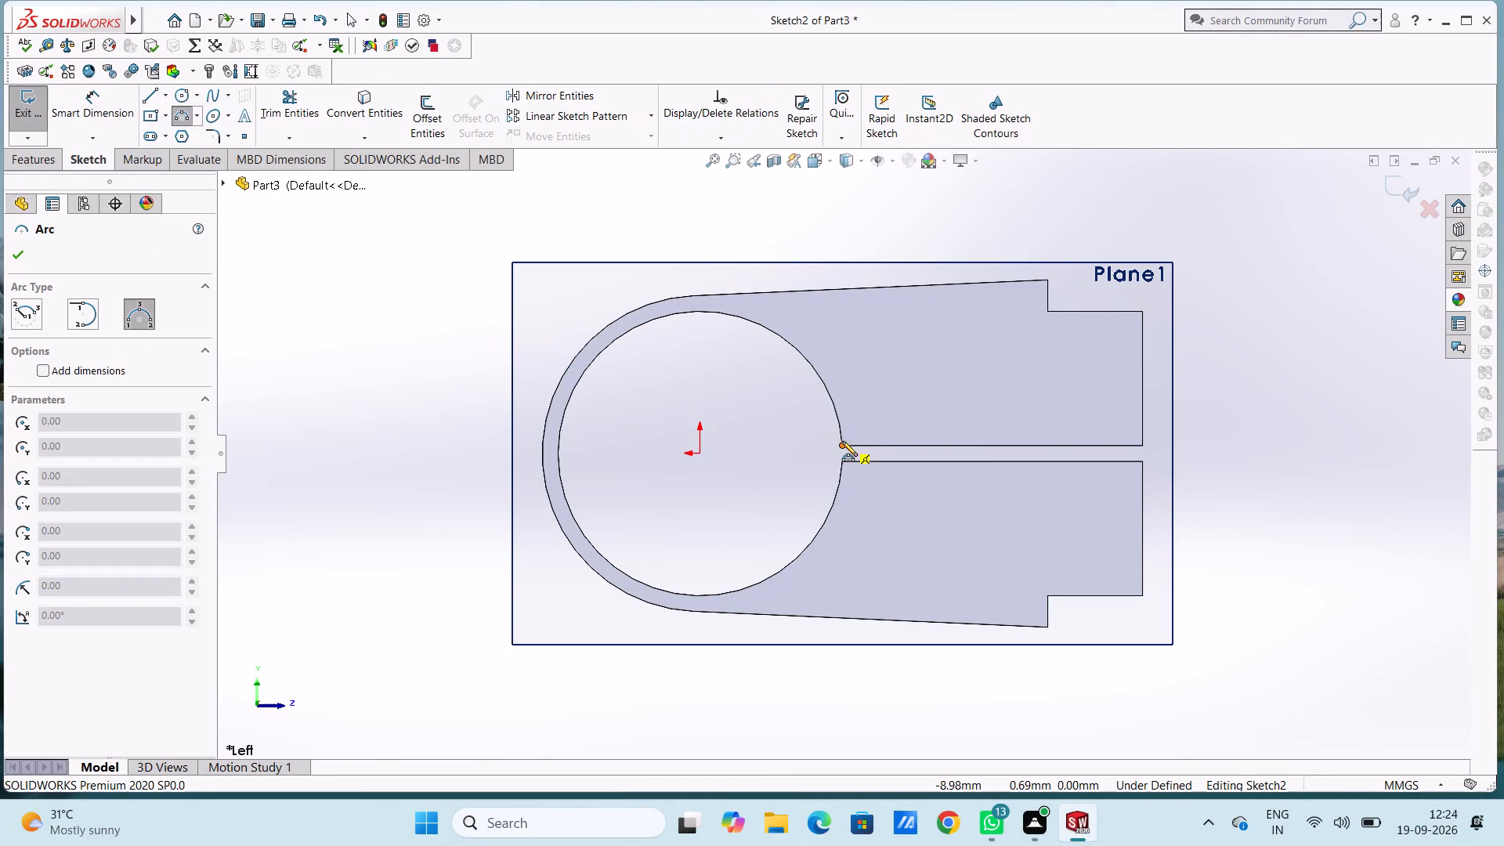
{"action": "left_click", "coordinate": [842, 441]}
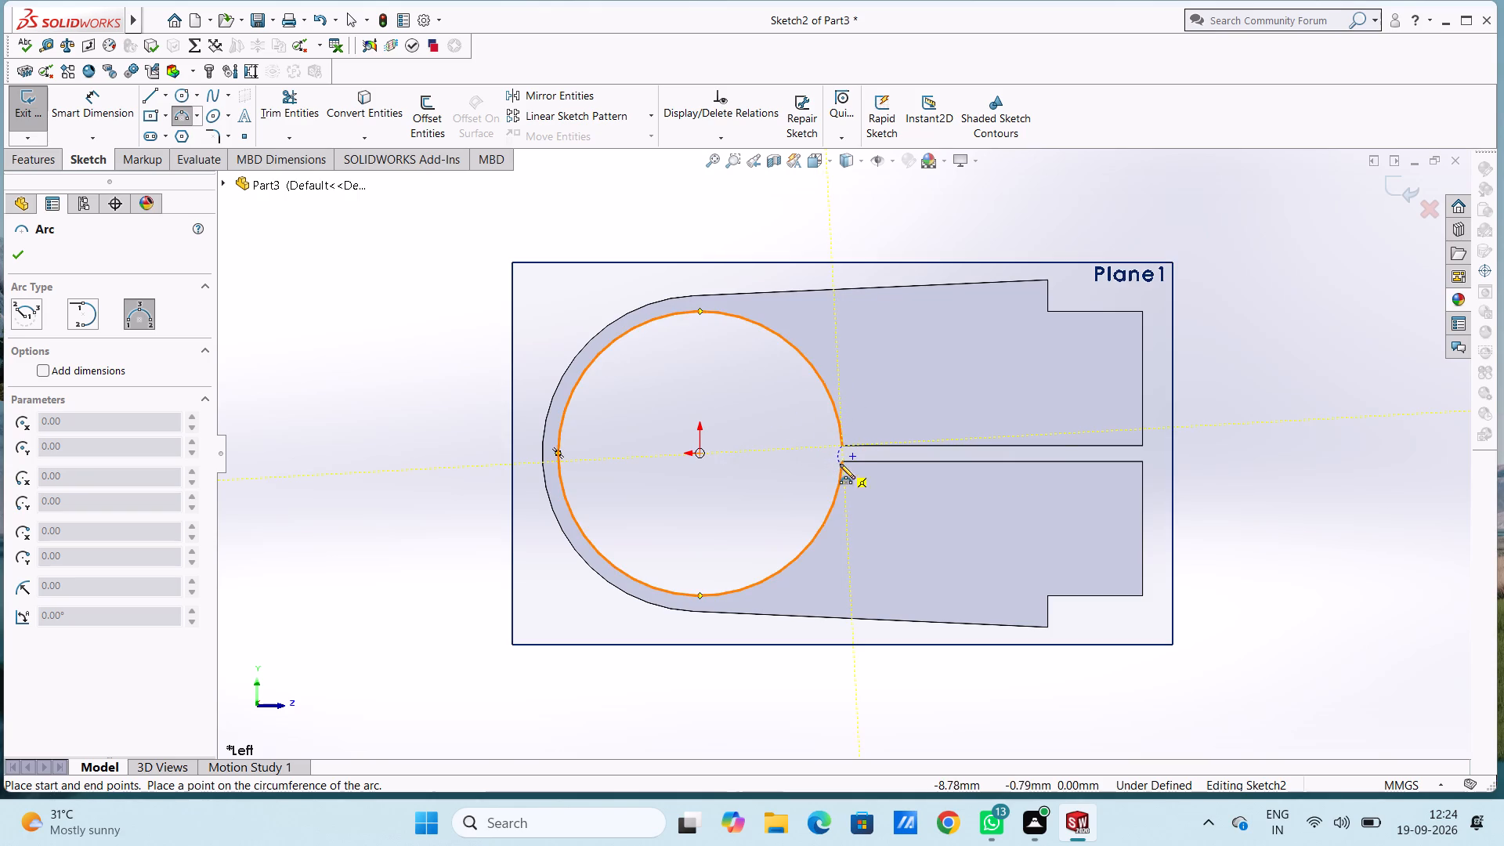
{"action": "left_click", "coordinate": [841, 461]}
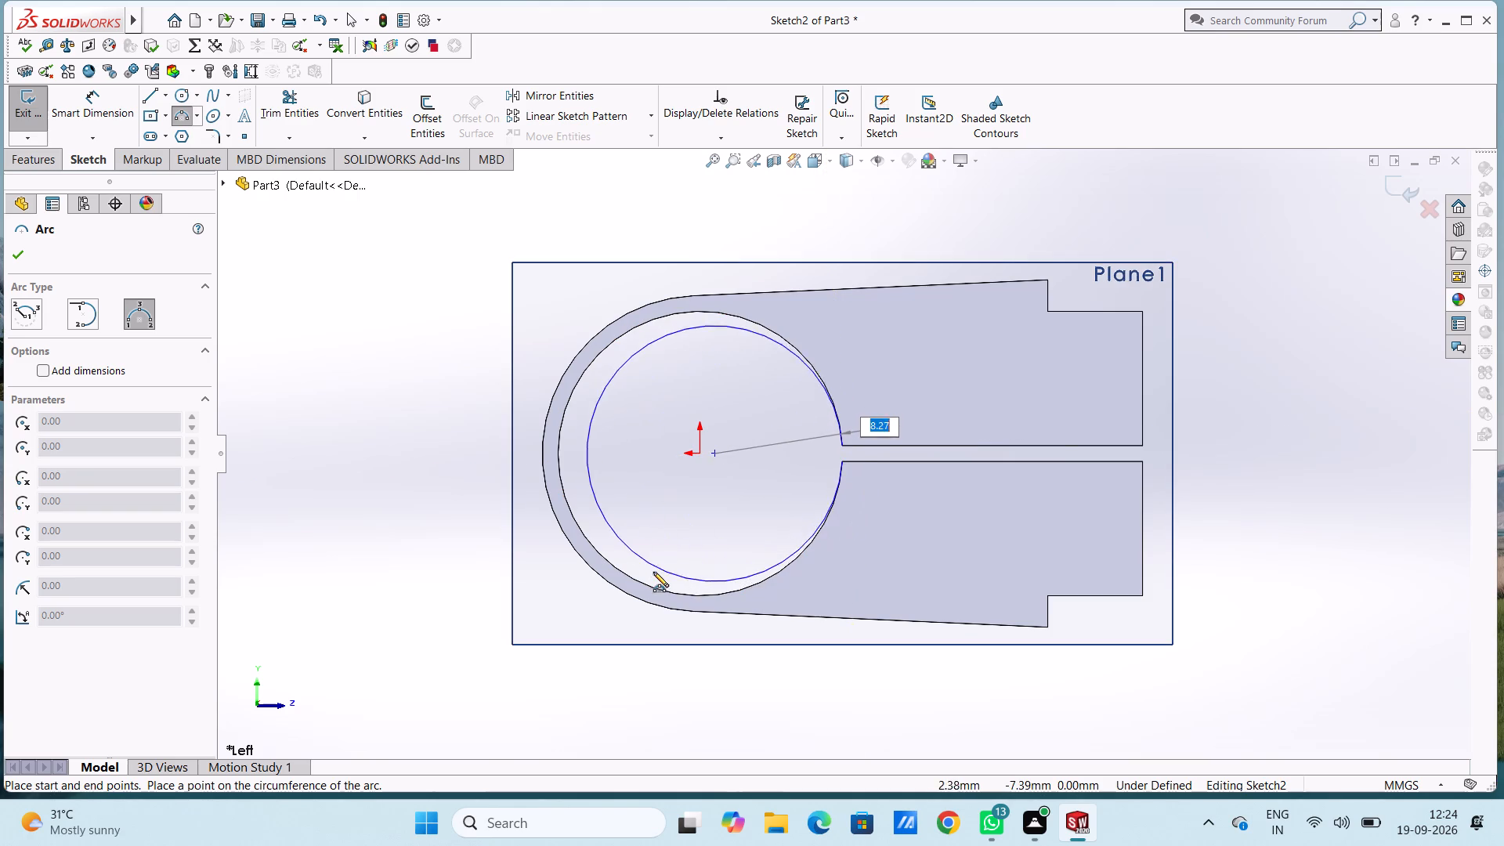
{"action": "left_click", "coordinate": [628, 577]}
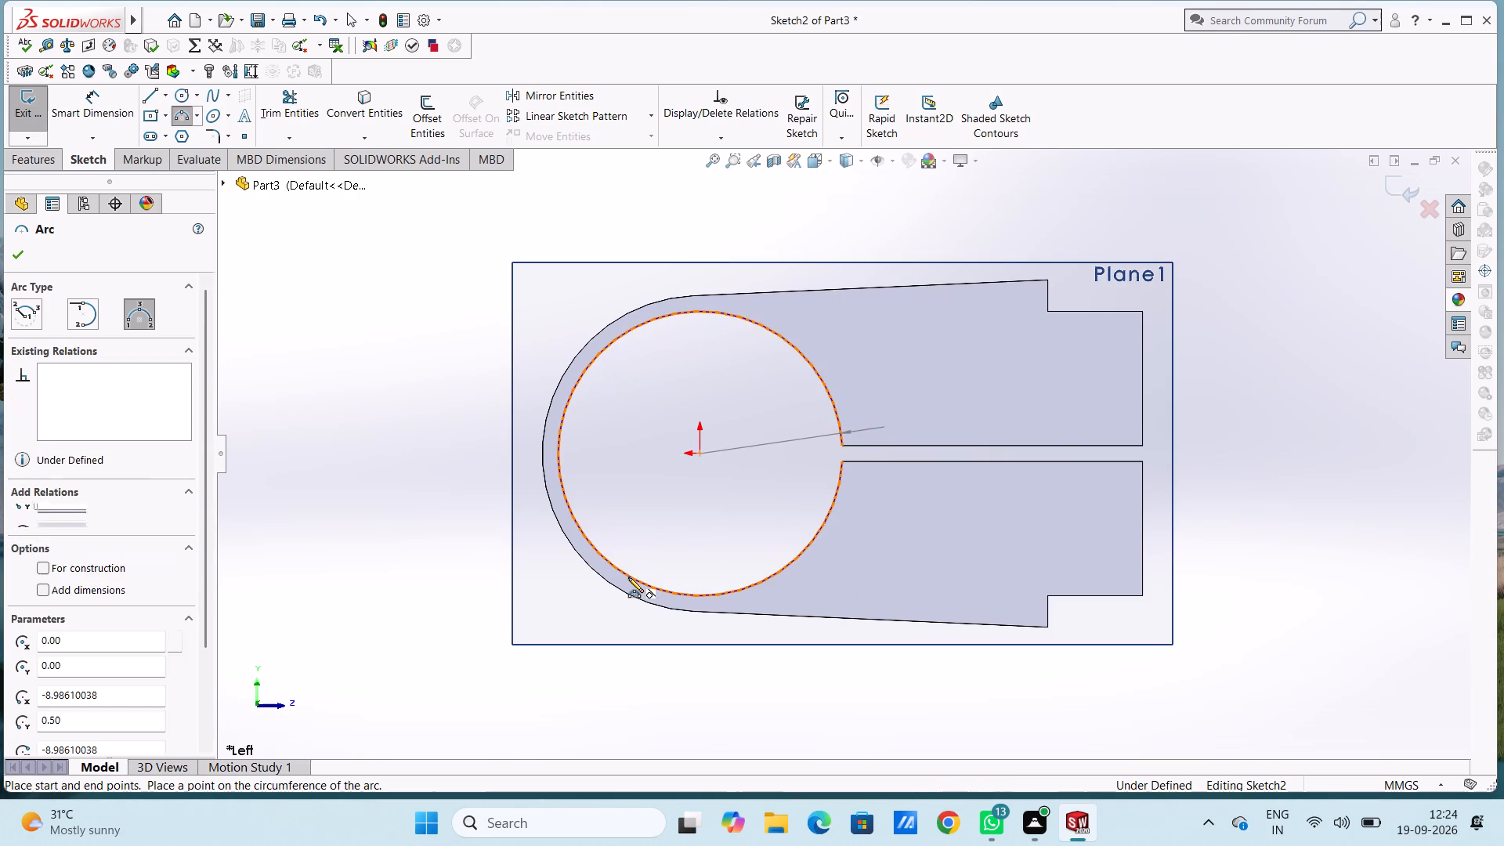
Trace the ring's outer rounded edge with a 10 mm radius three-point arc between the two sloped edges.
{"action": "left_click", "coordinate": [693, 296]}
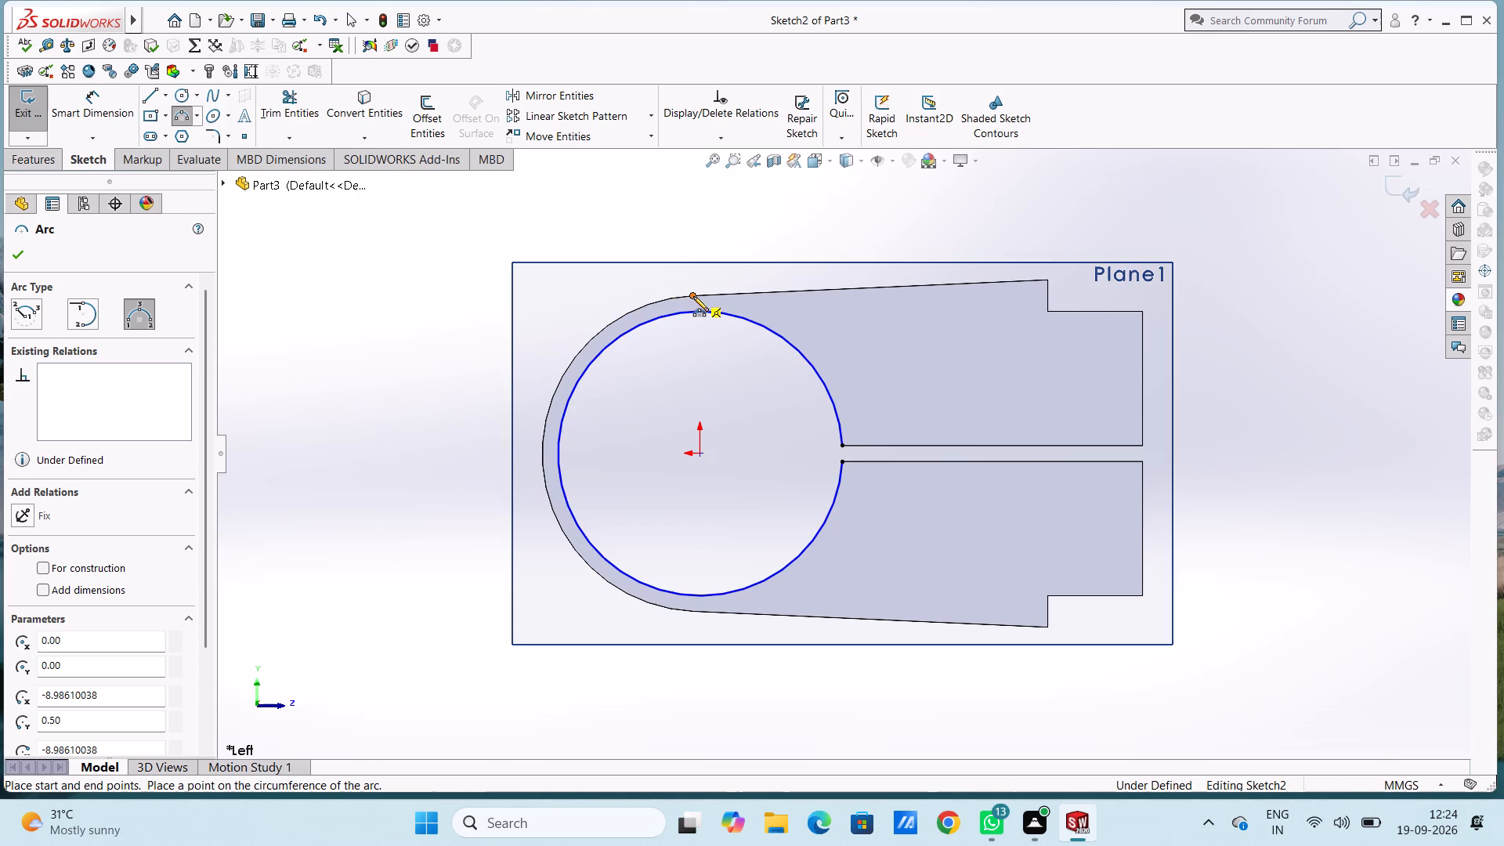
{"action": "left_click", "coordinate": [692, 611]}
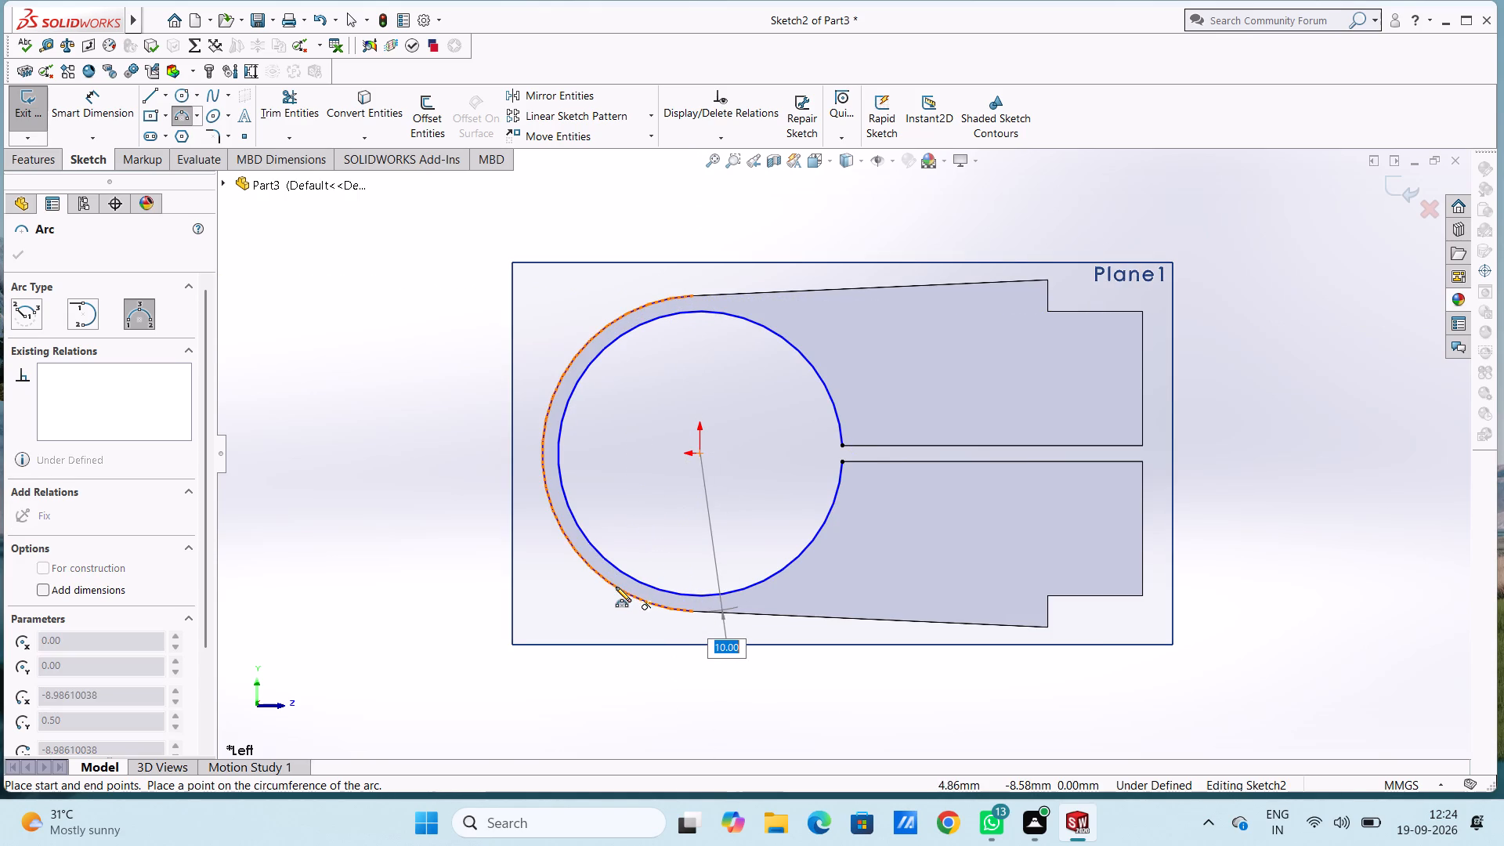
{"action": "left_click", "coordinate": [614, 586]}
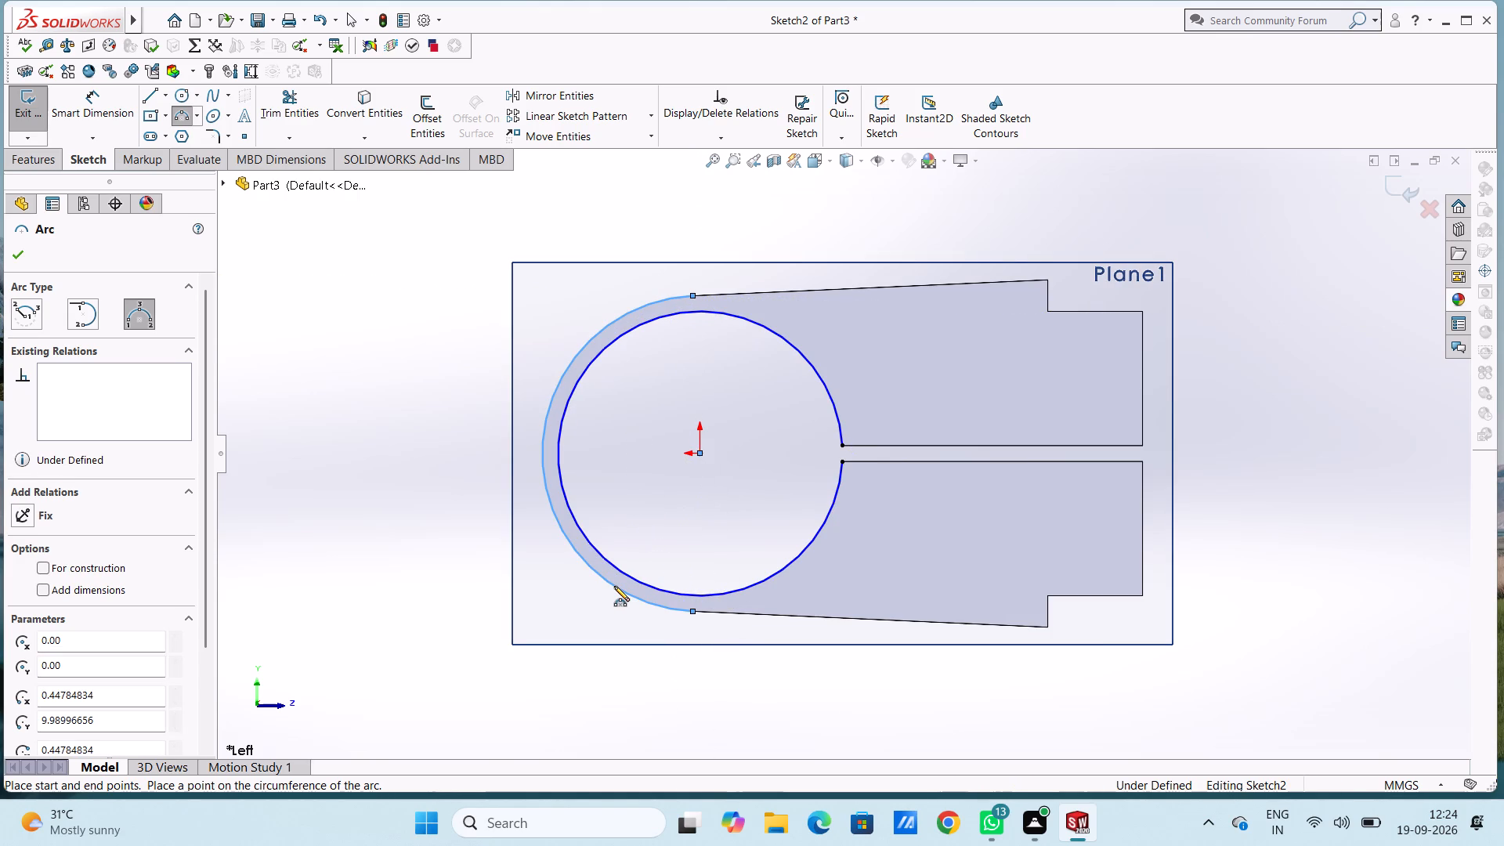
{"action": "key", "text": "Escape"}
{"action": "key", "text": "Escape"}
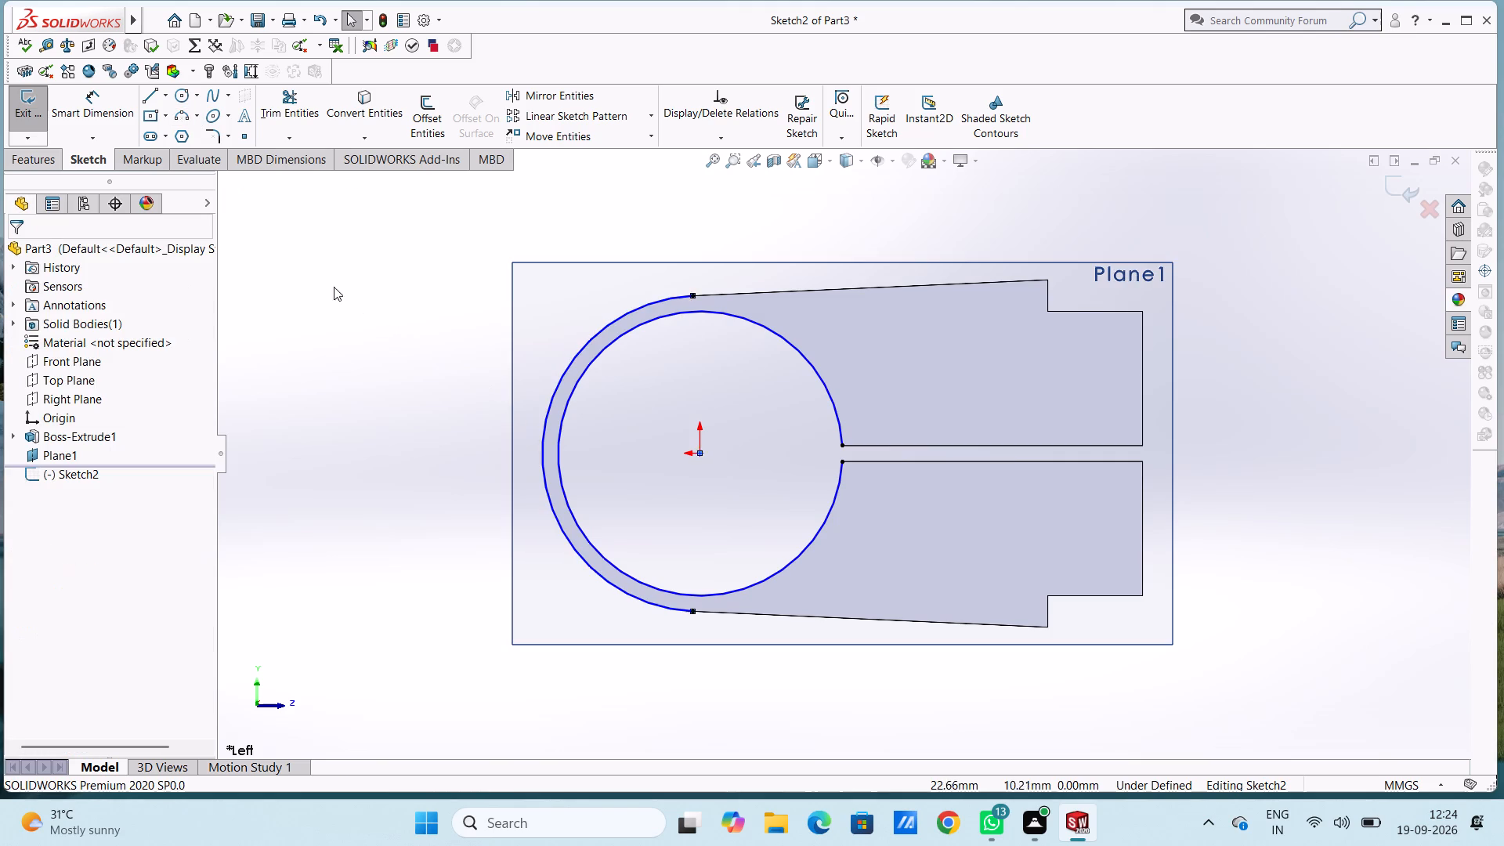
Trace the upper jaw's outline with connected lines from the outer arc's upper end around the notch and back along the slot to the hole.
{"action": "left_click", "coordinate": [146, 94]}
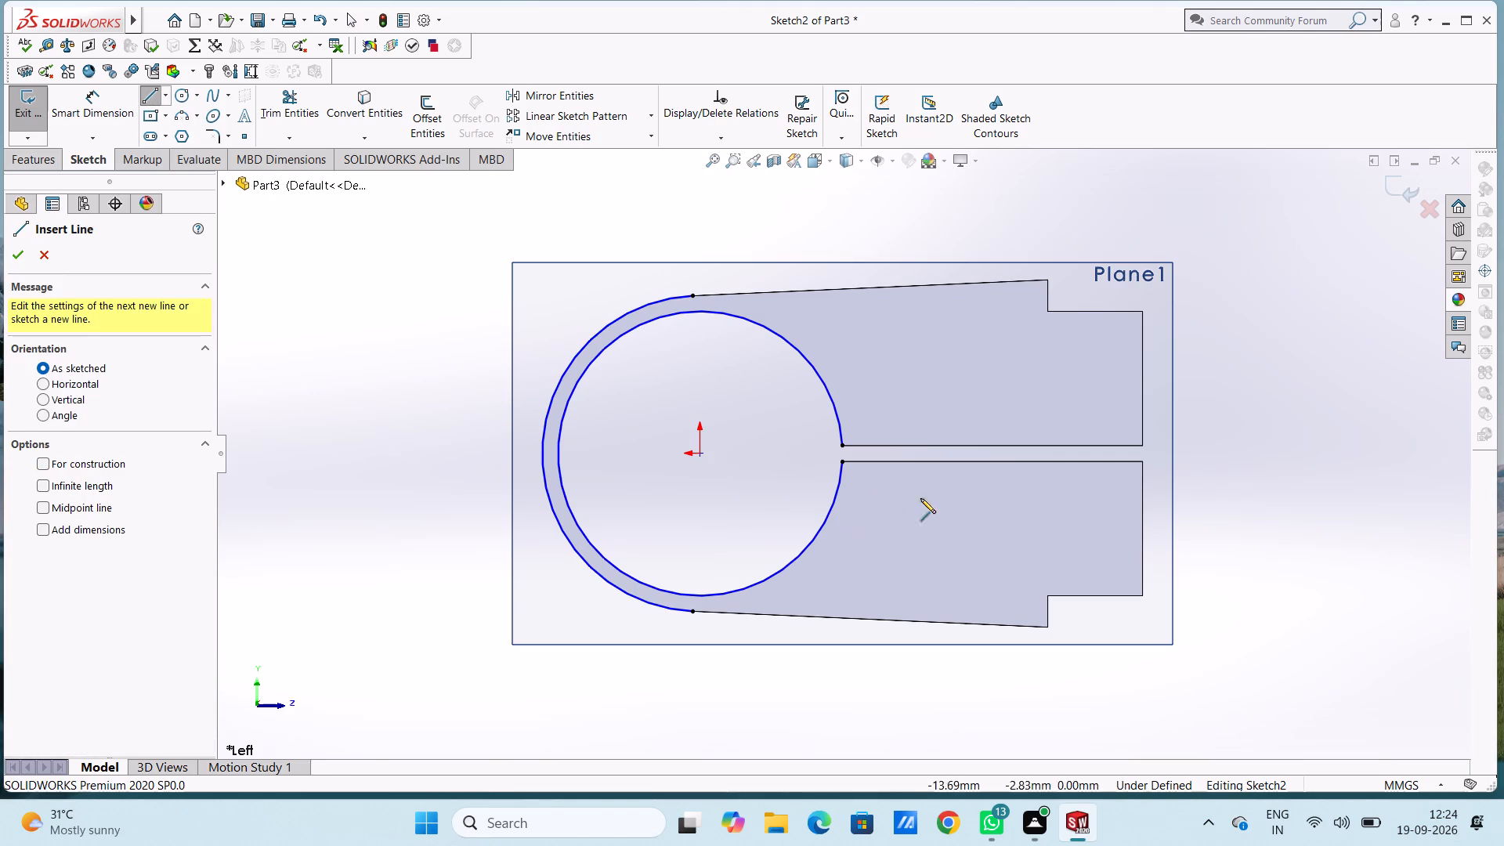
{"action": "left_click", "coordinate": [691, 296]}
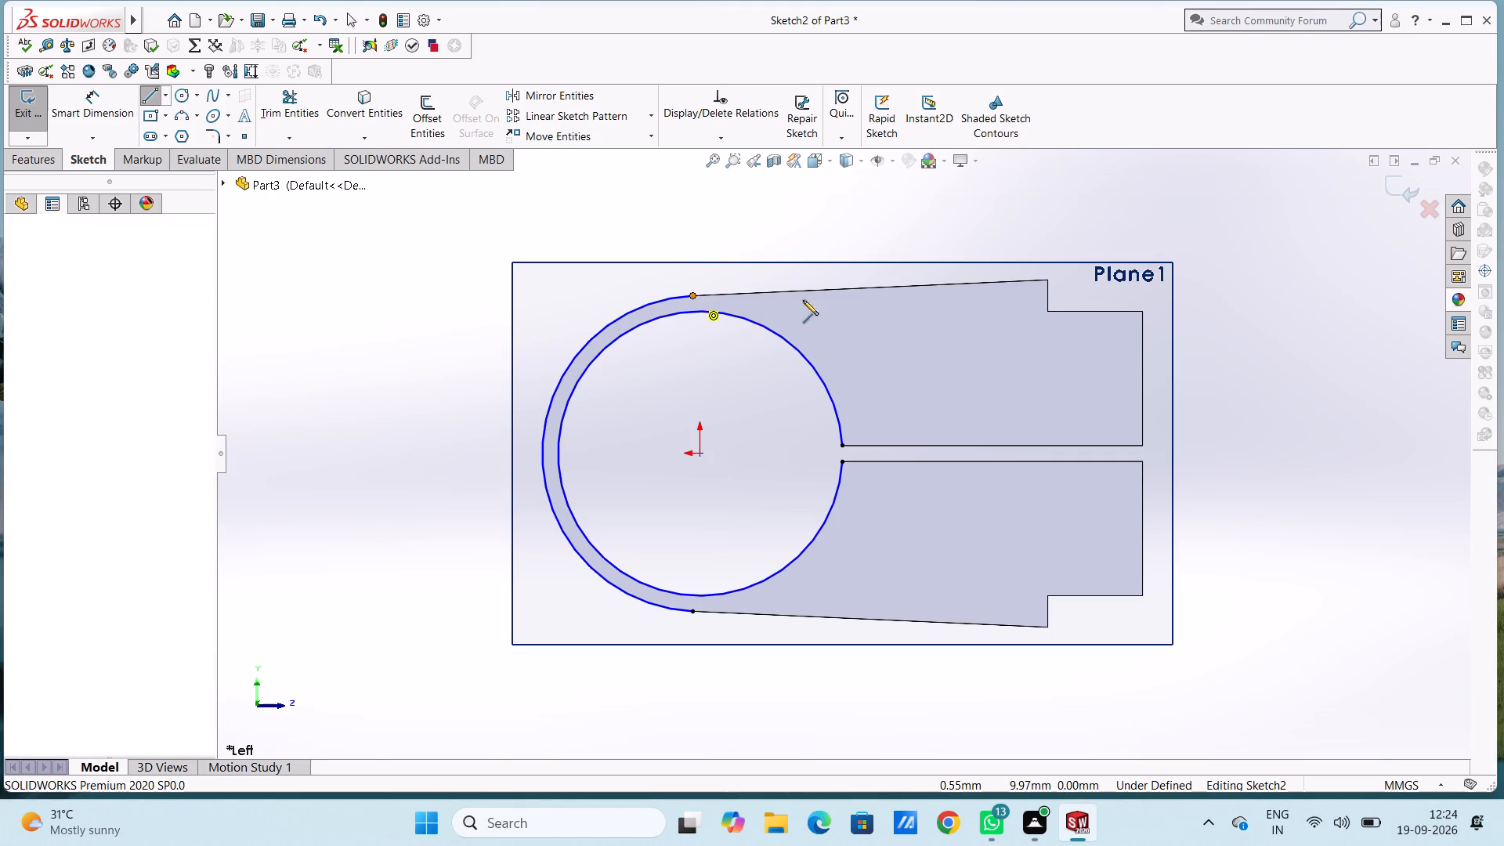
{"action": "left_click", "coordinate": [1047, 278]}
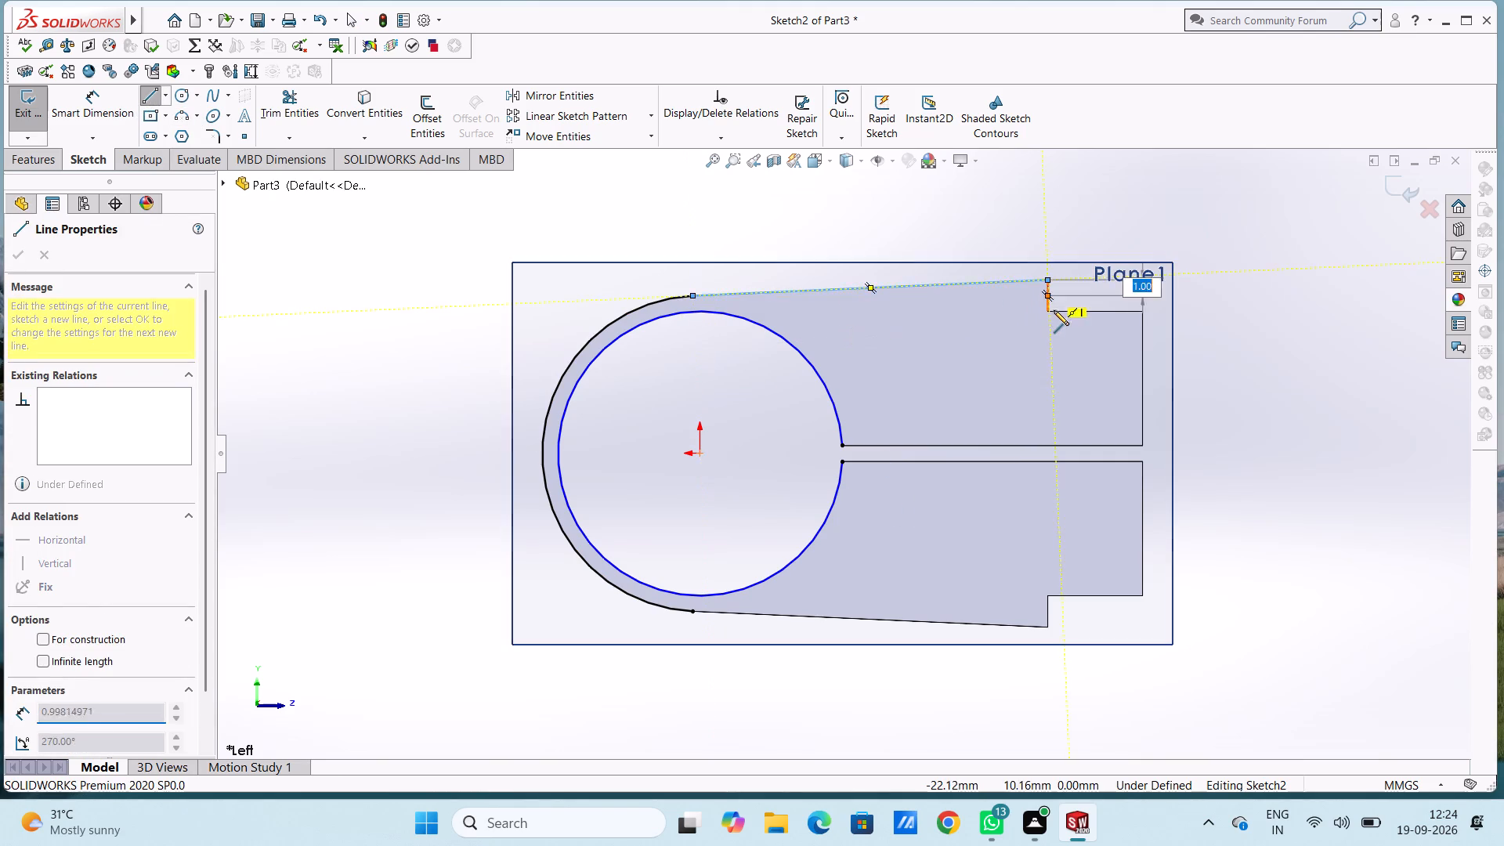
{"action": "left_click", "coordinate": [1047, 310]}
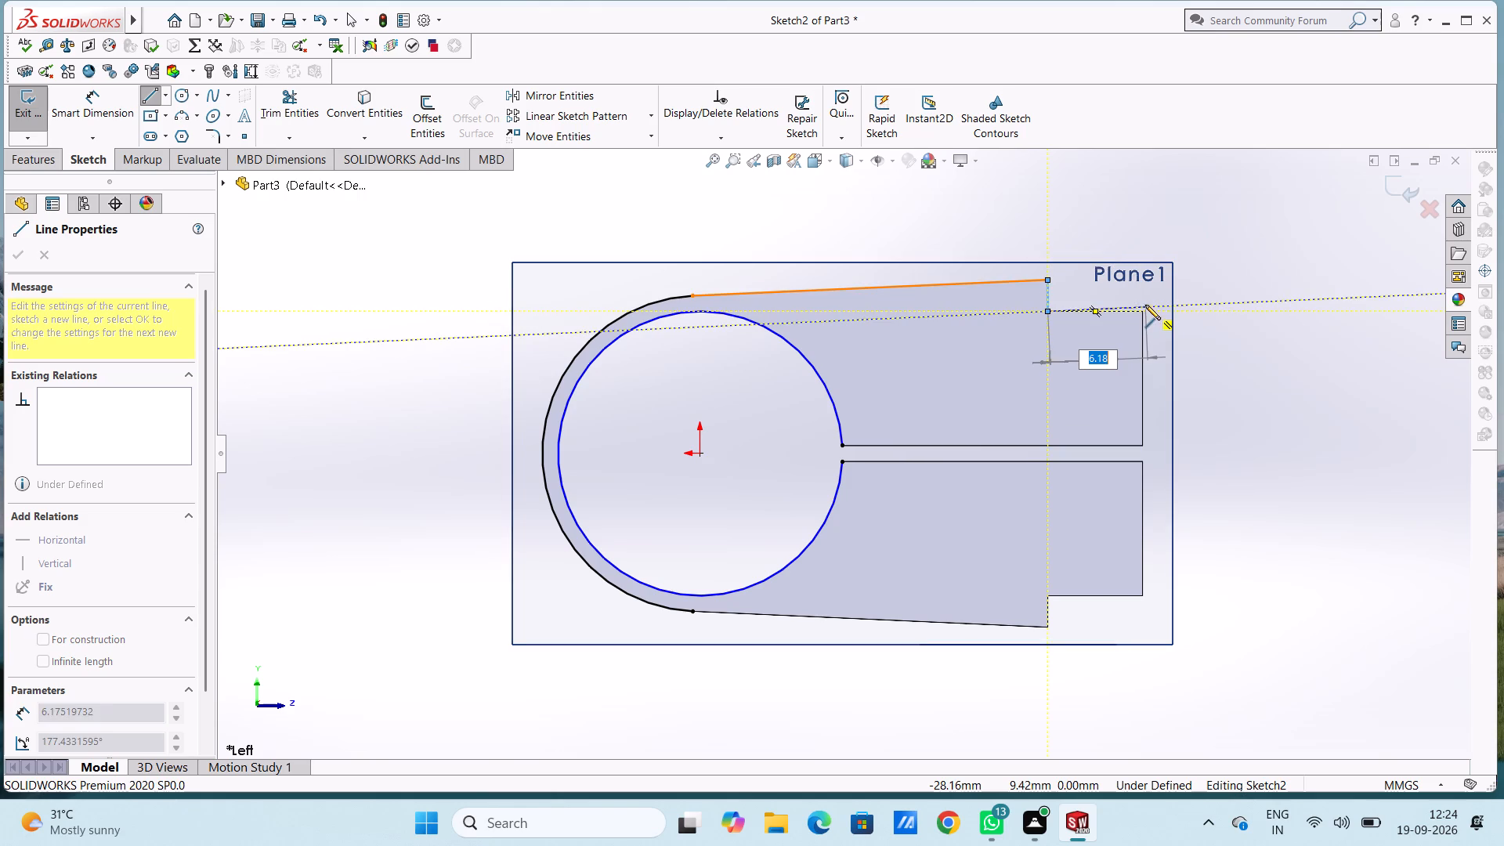
{"action": "left_click", "coordinate": [1142, 309]}
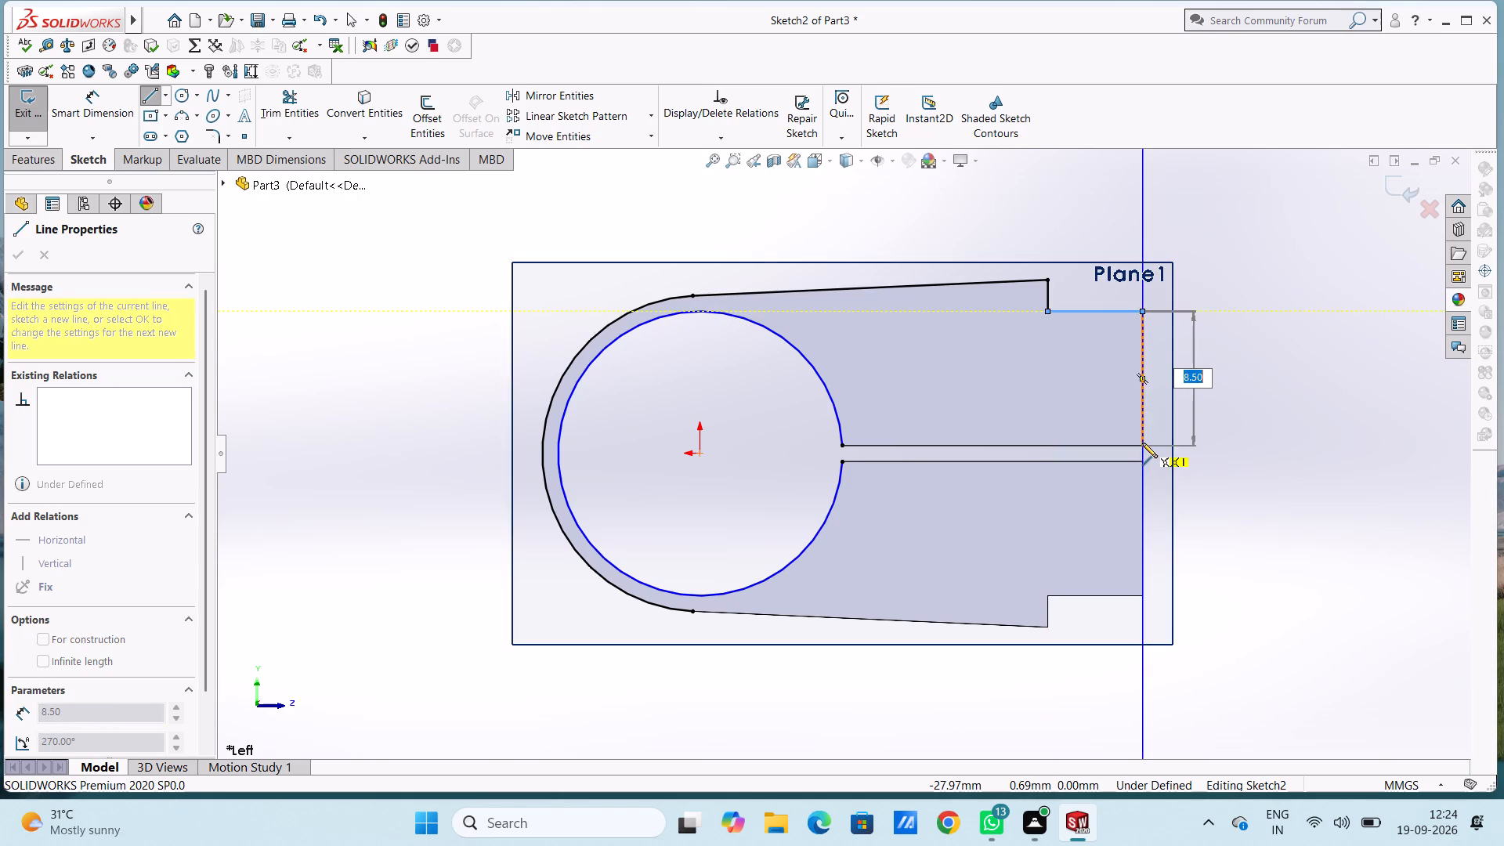
{"action": "left_click", "coordinate": [1142, 445]}
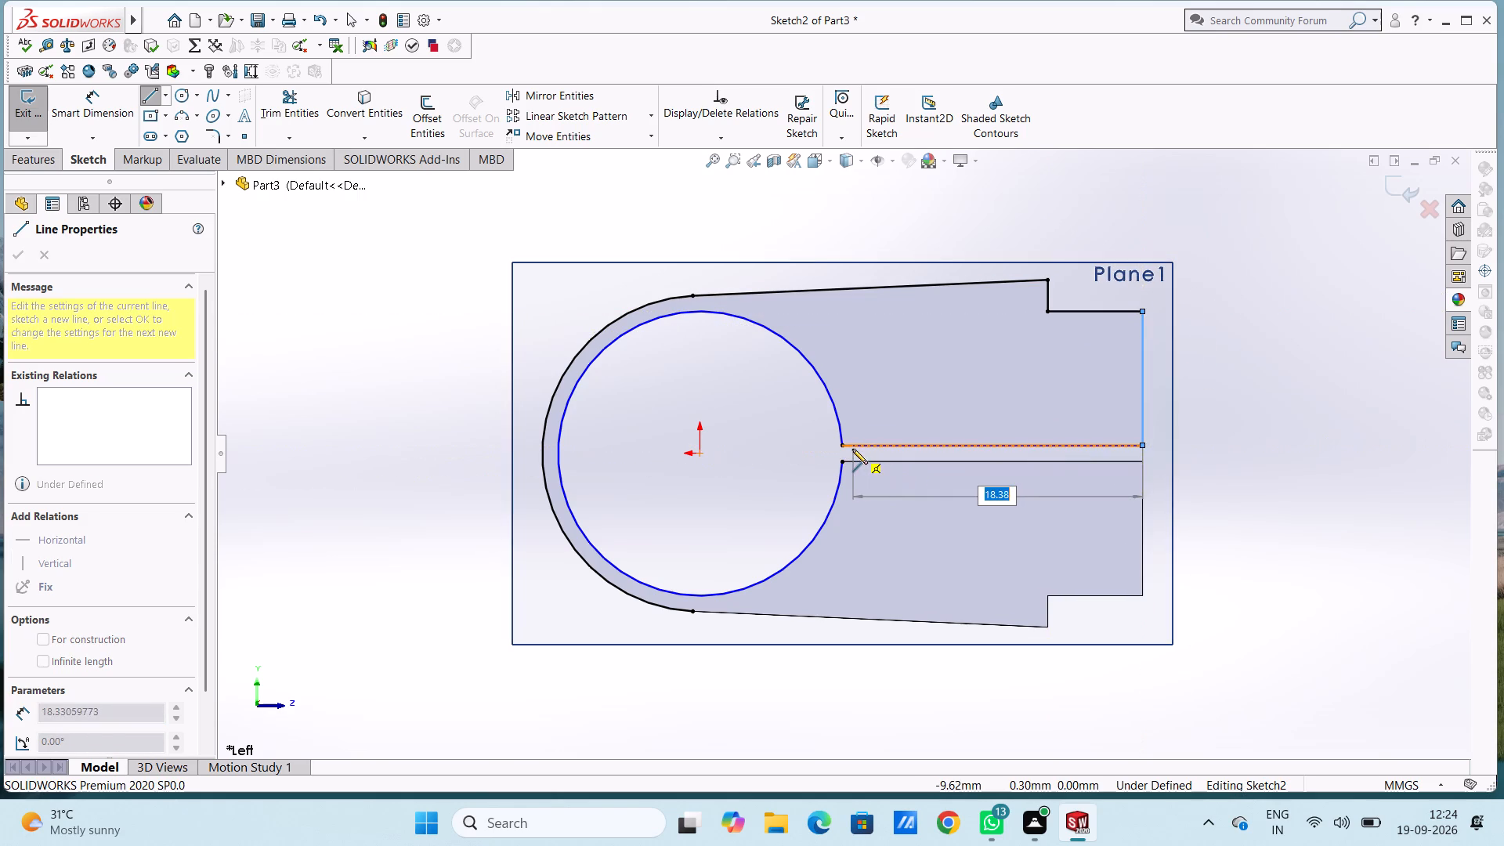
{"action": "left_click", "coordinate": [844, 445]}
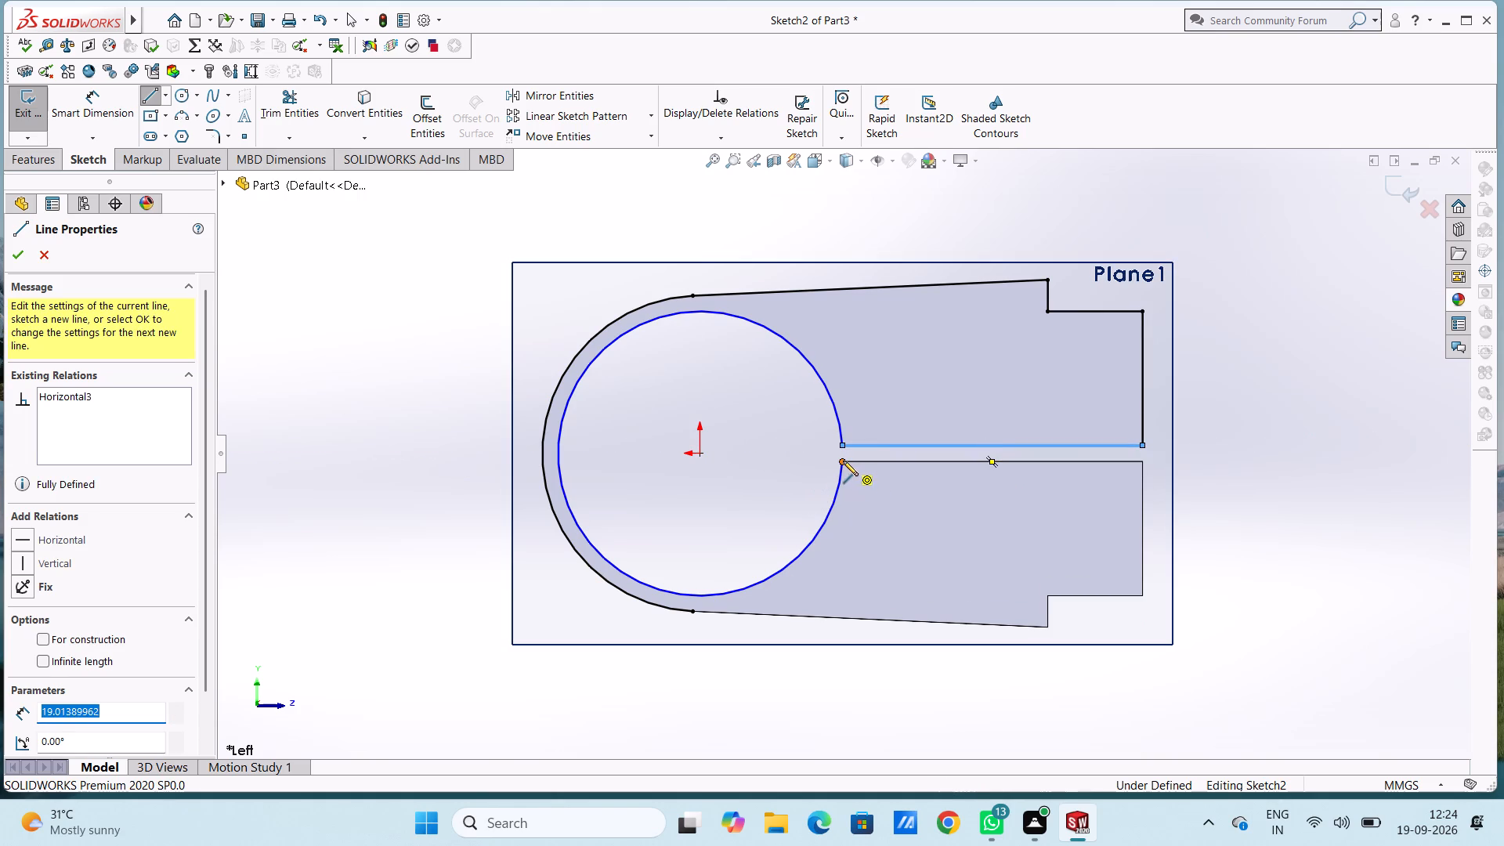
Trace the lower jaw's outline with connected lines from the hole along the slot, around the notch, to the outer arc's lower end.
{"action": "left_click", "coordinate": [843, 461]}
{"action": "left_click", "coordinate": [1141, 461]}
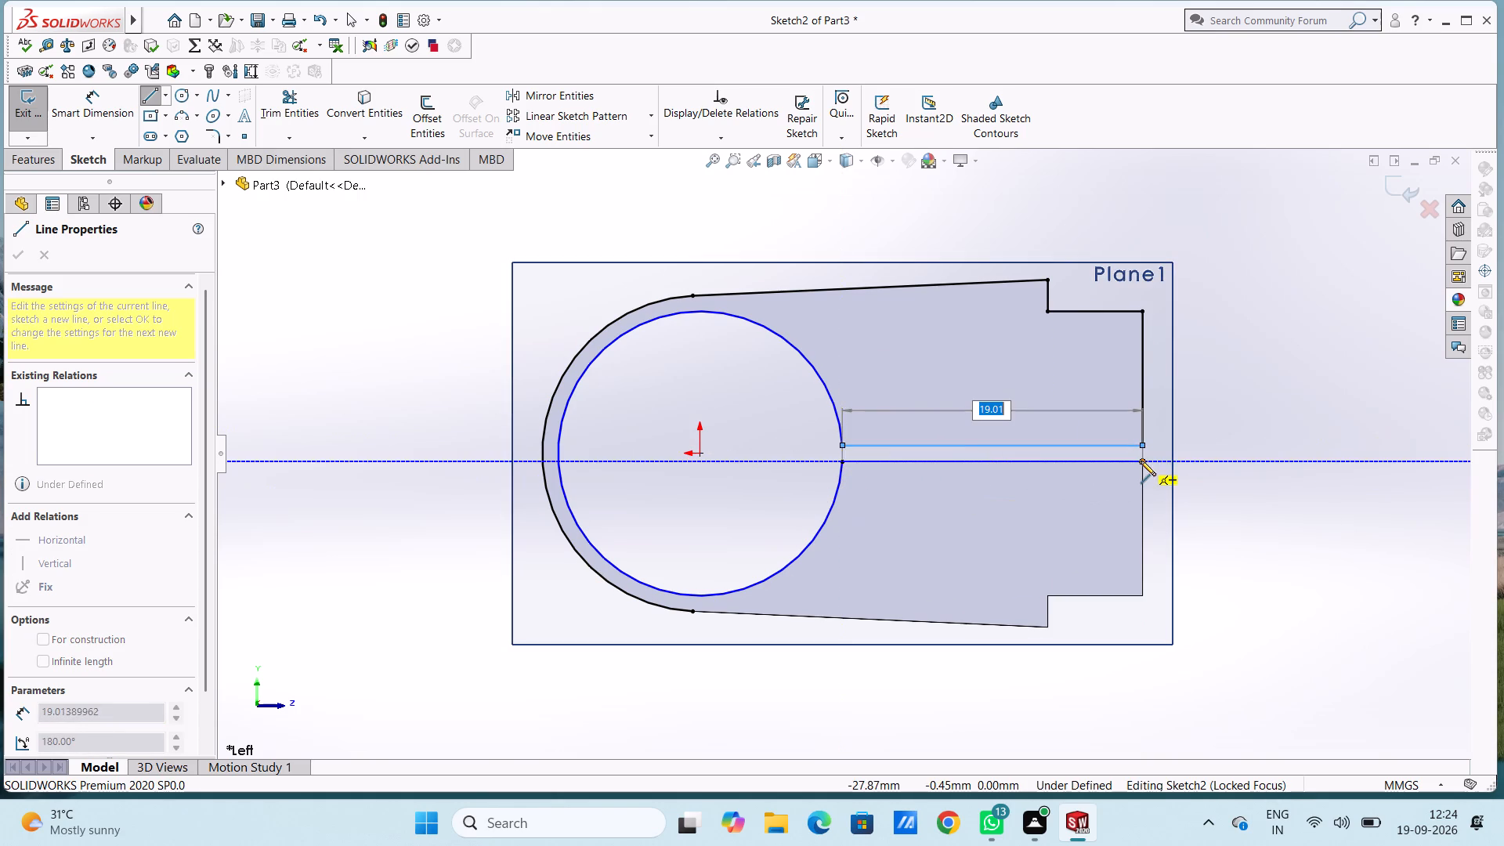
{"action": "left_click", "coordinate": [1143, 598]}
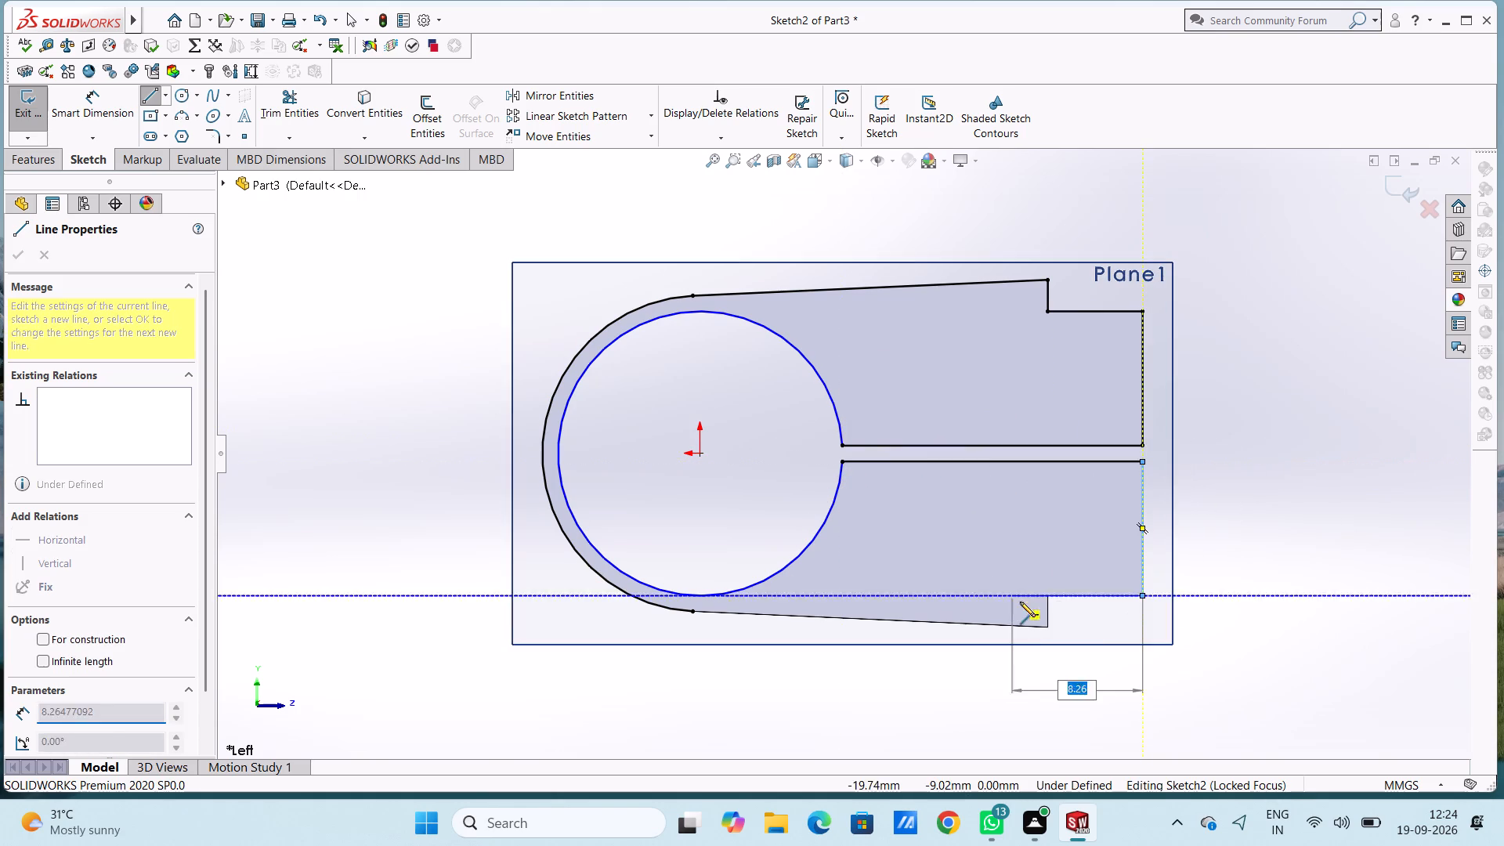
{"action": "left_click", "coordinate": [1048, 595]}
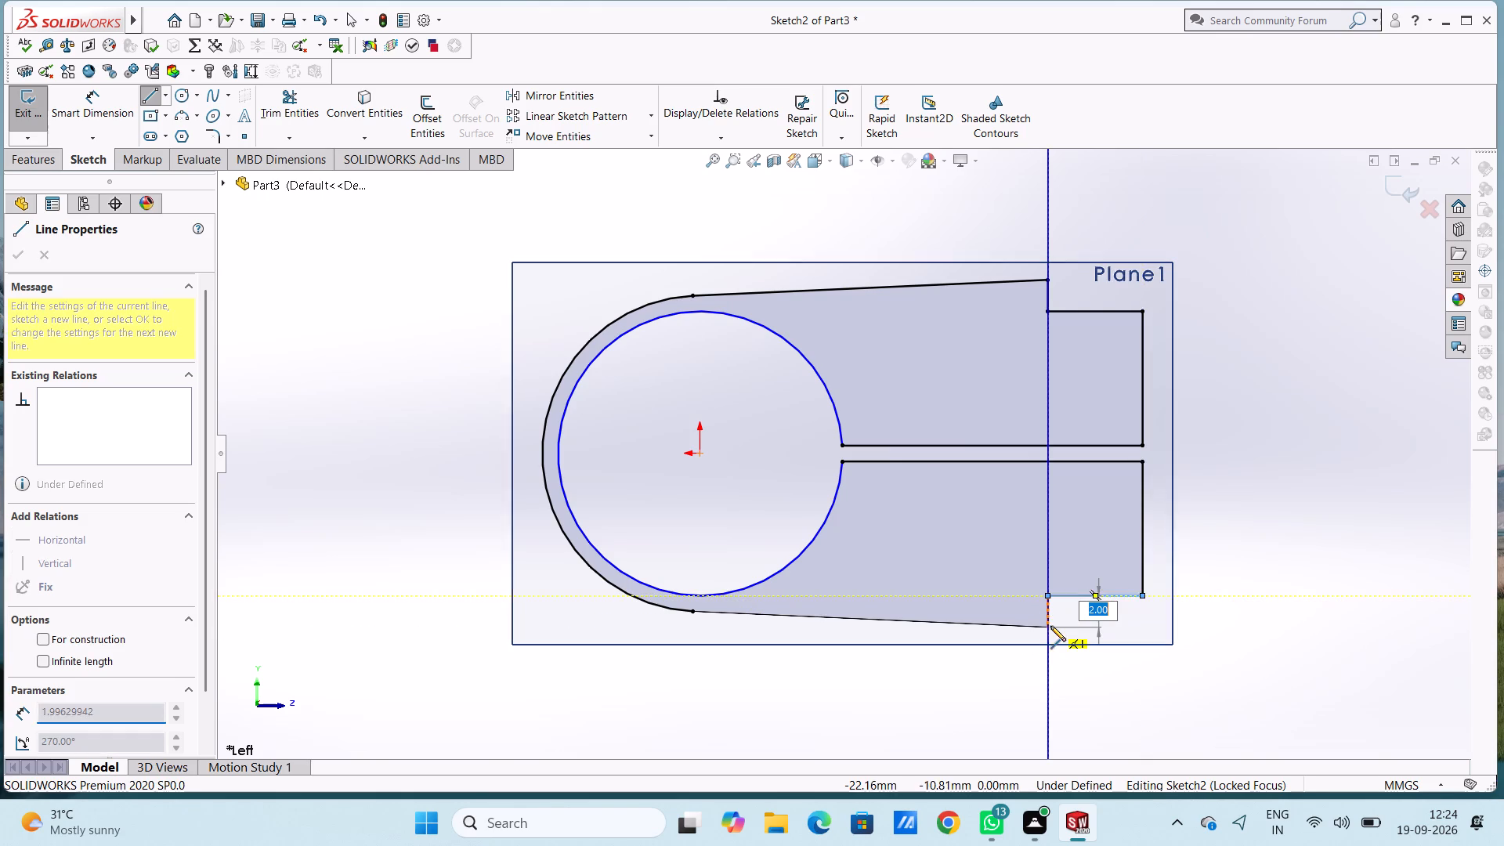
{"action": "left_click", "coordinate": [1048, 629]}
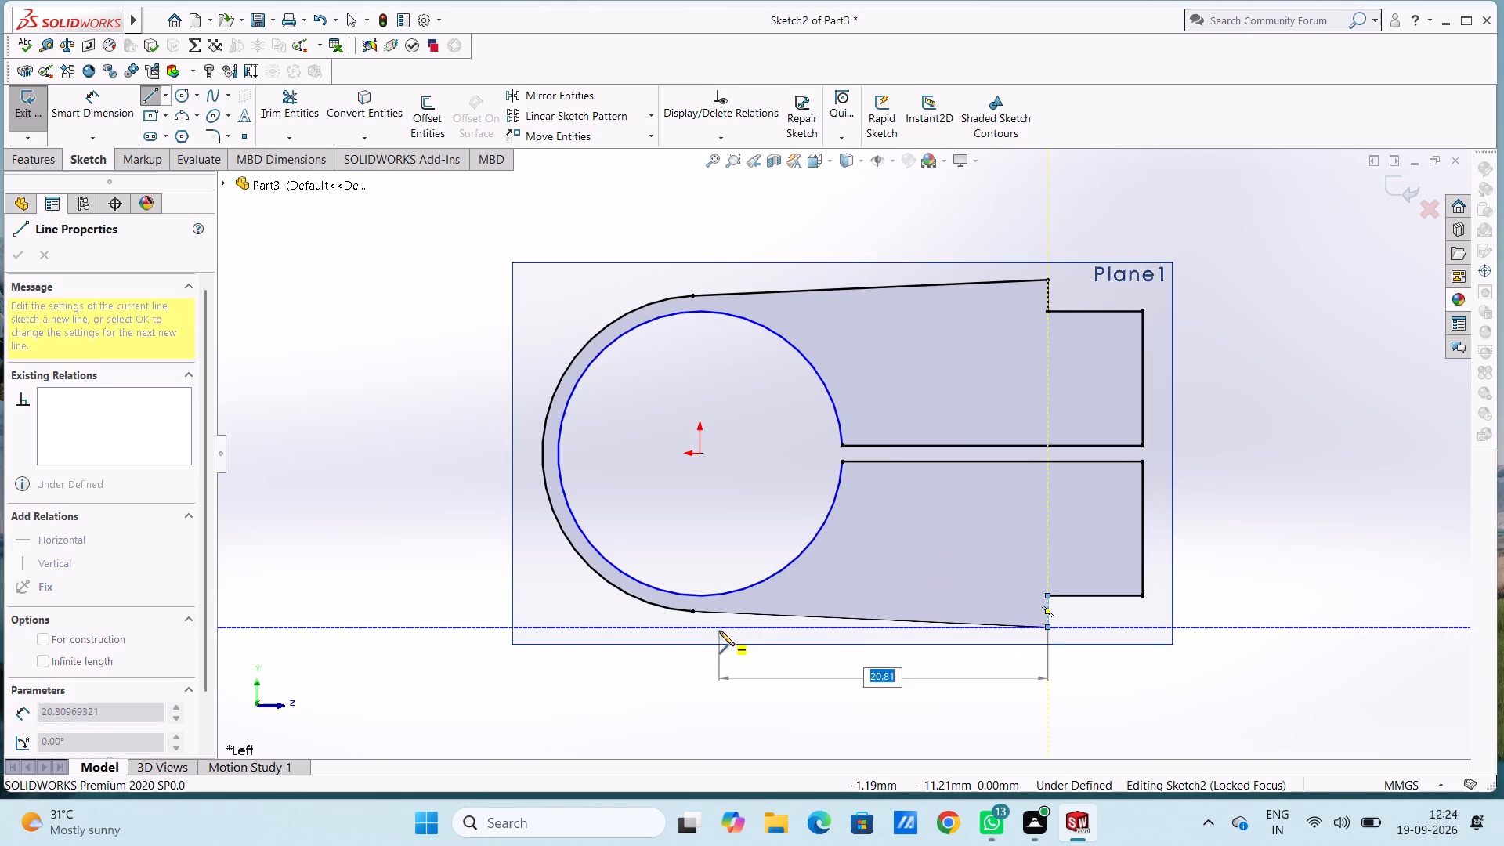
{"action": "left_click", "coordinate": [692, 613]}
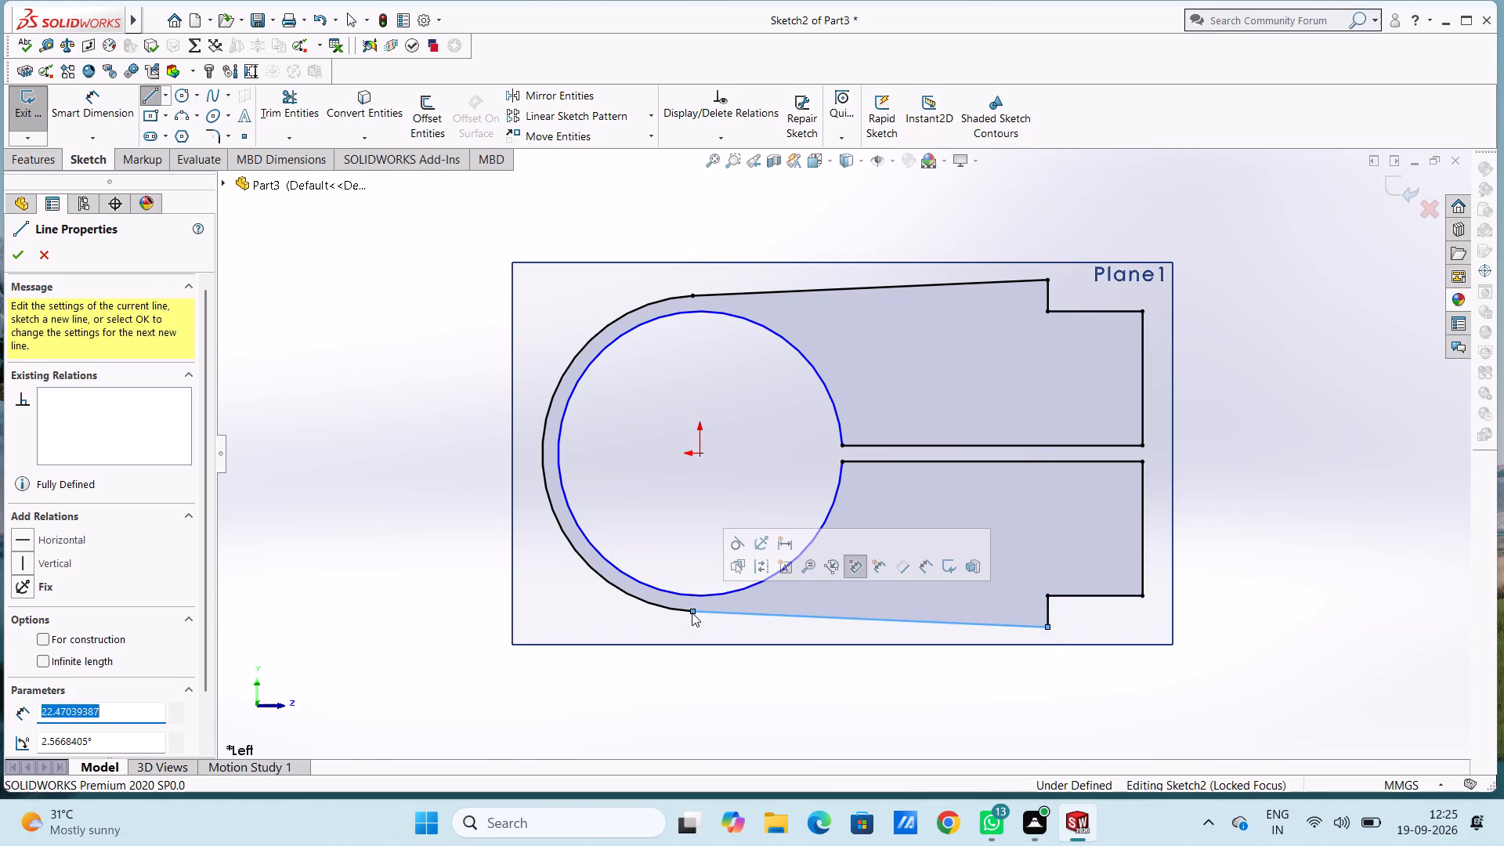
{"action": "key", "text": "Escape"}
{"action": "key", "text": "Escape"}
{"action": "key", "text": "Escape"}
{"action": "key", "text": "Escape"}
Dimension the inner arc's radius at 9 mm.
{"action": "scroll", "coordinate": [692, 613], "scroll_direction": "up", "scroll_amount": 3}
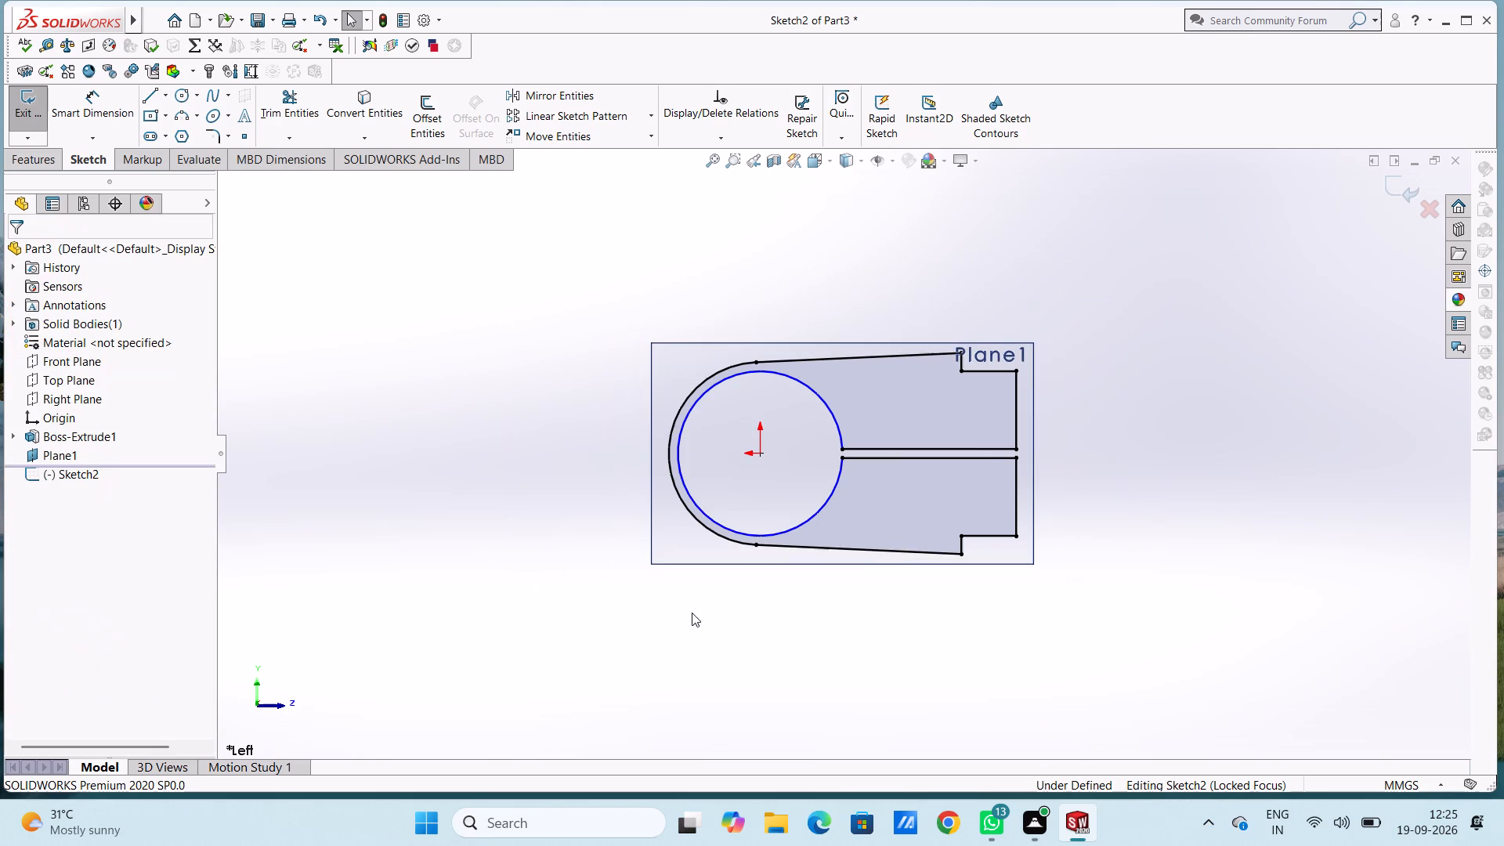
{"action": "left_click", "coordinate": [105, 117]}
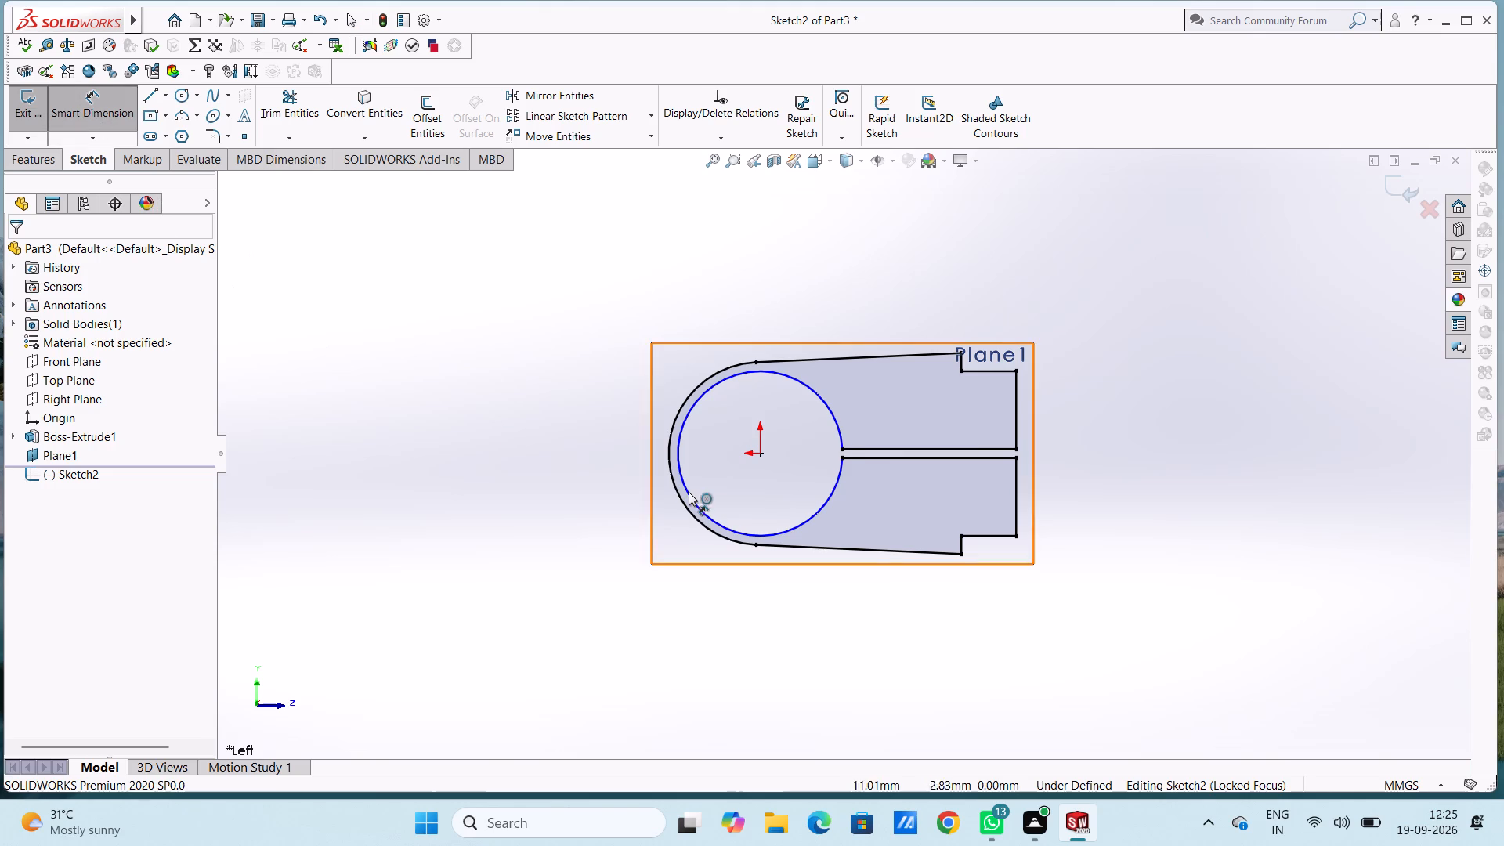
{"action": "left_click", "coordinate": [692, 493]}
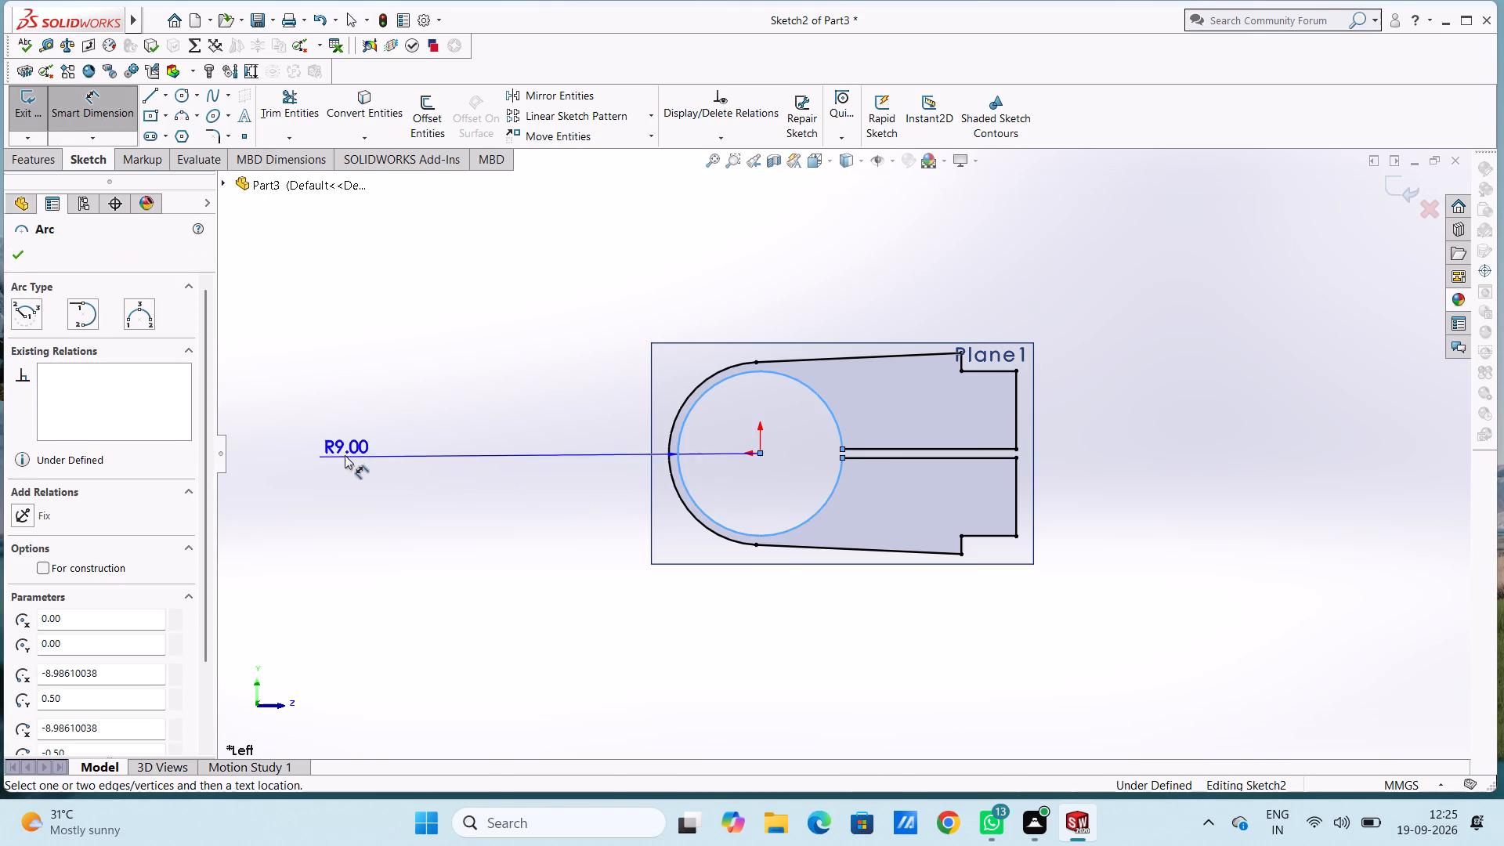
{"action": "left_click", "coordinate": [359, 425]}
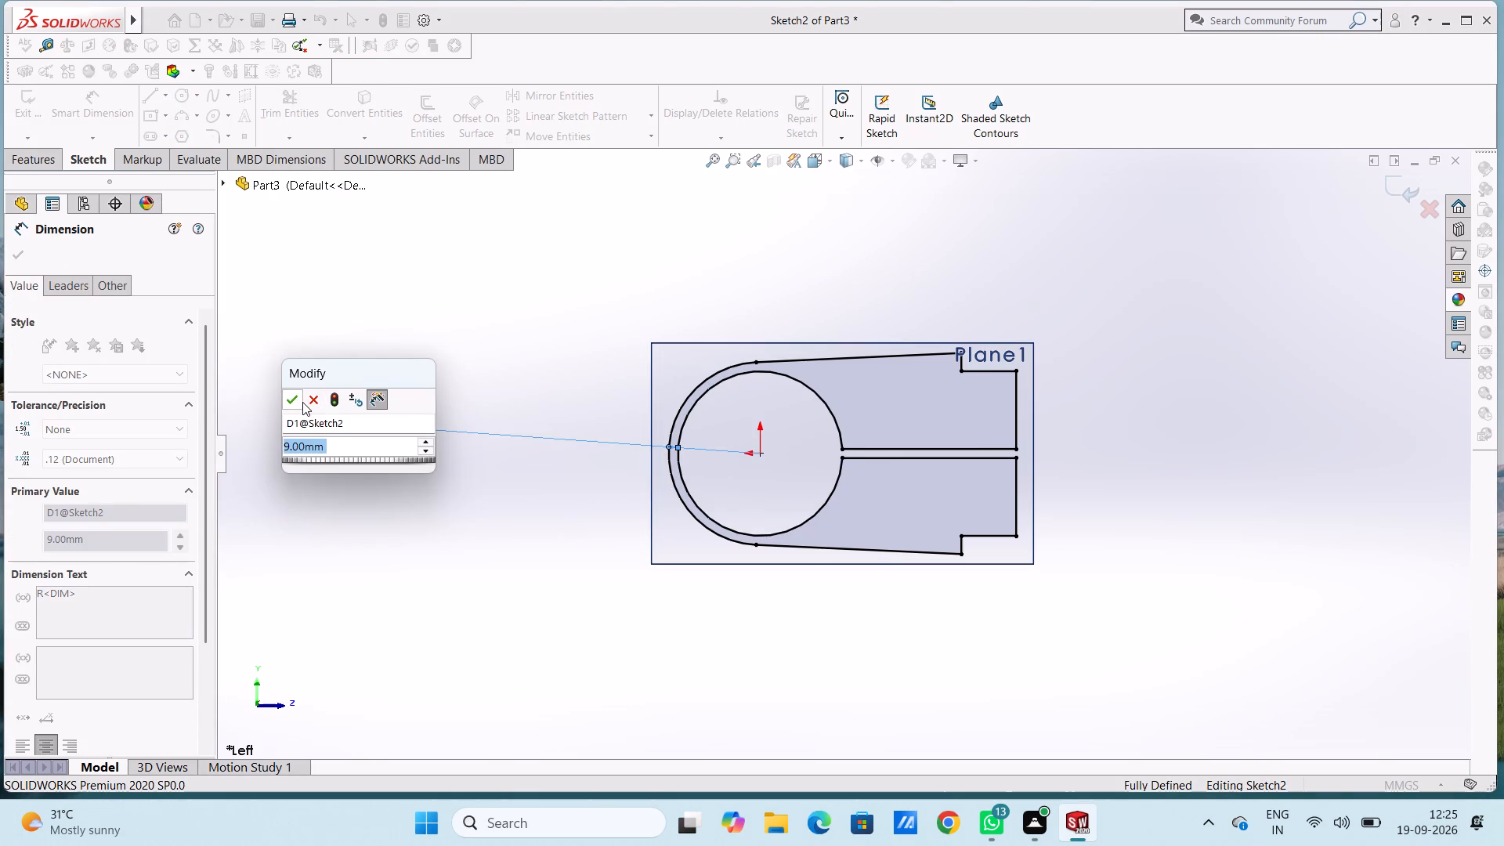
{"action": "left_click", "coordinate": [295, 402]}
{"action": "left_click", "coordinate": [387, 308]}
{"action": "middle_click_drag", "start_coordinate": [637, 268], "coordinate": [634, 297]}
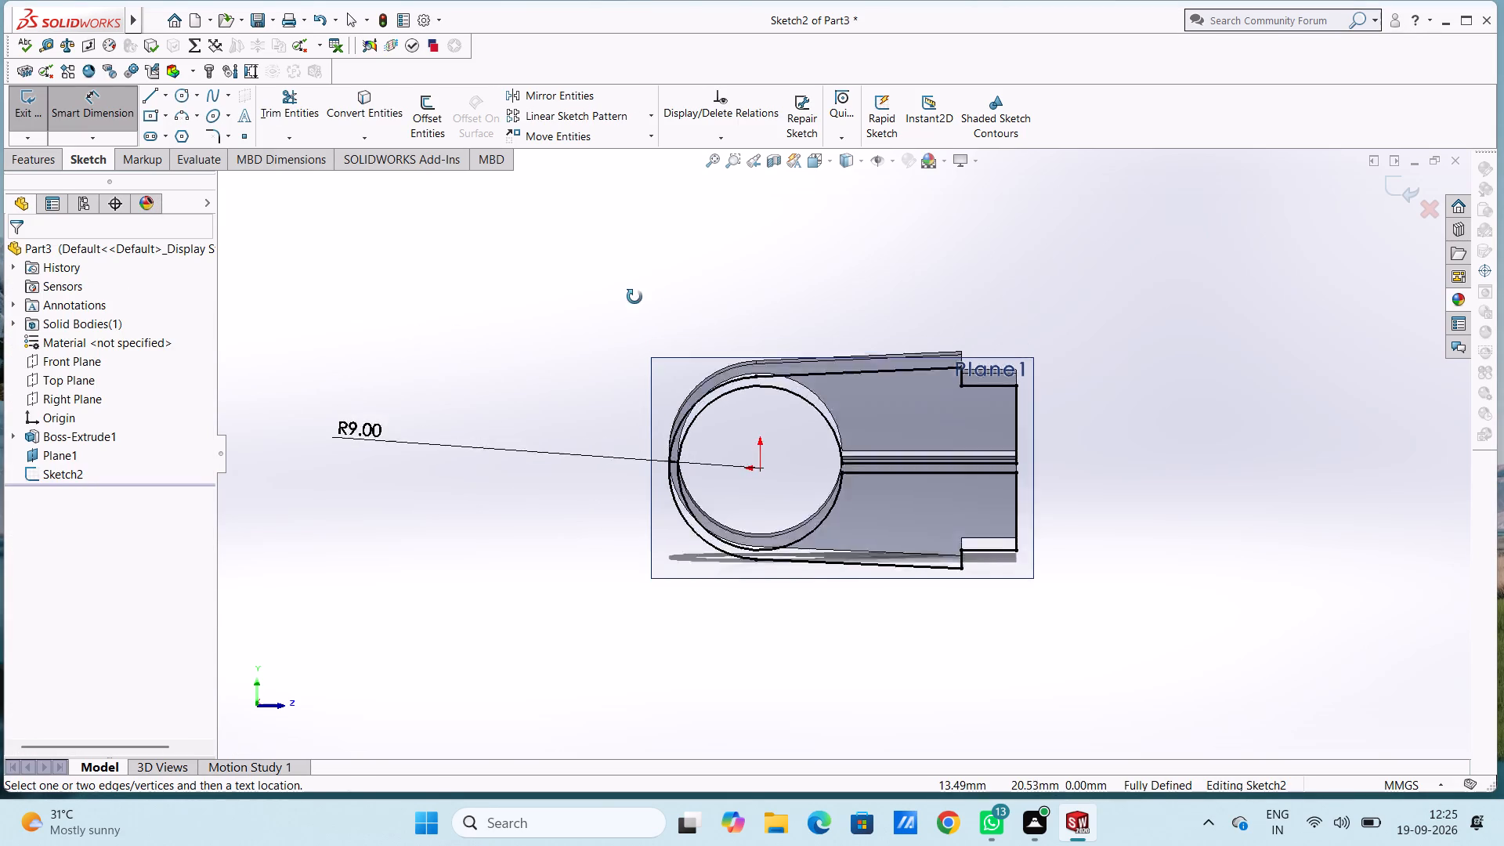
{"action": "middle_click_drag", "start_coordinate": [634, 297], "coordinate": [585, 436]}
{"action": "scroll", "coordinate": [585, 436], "scroll_direction": "up", "scroll_amount": 2}
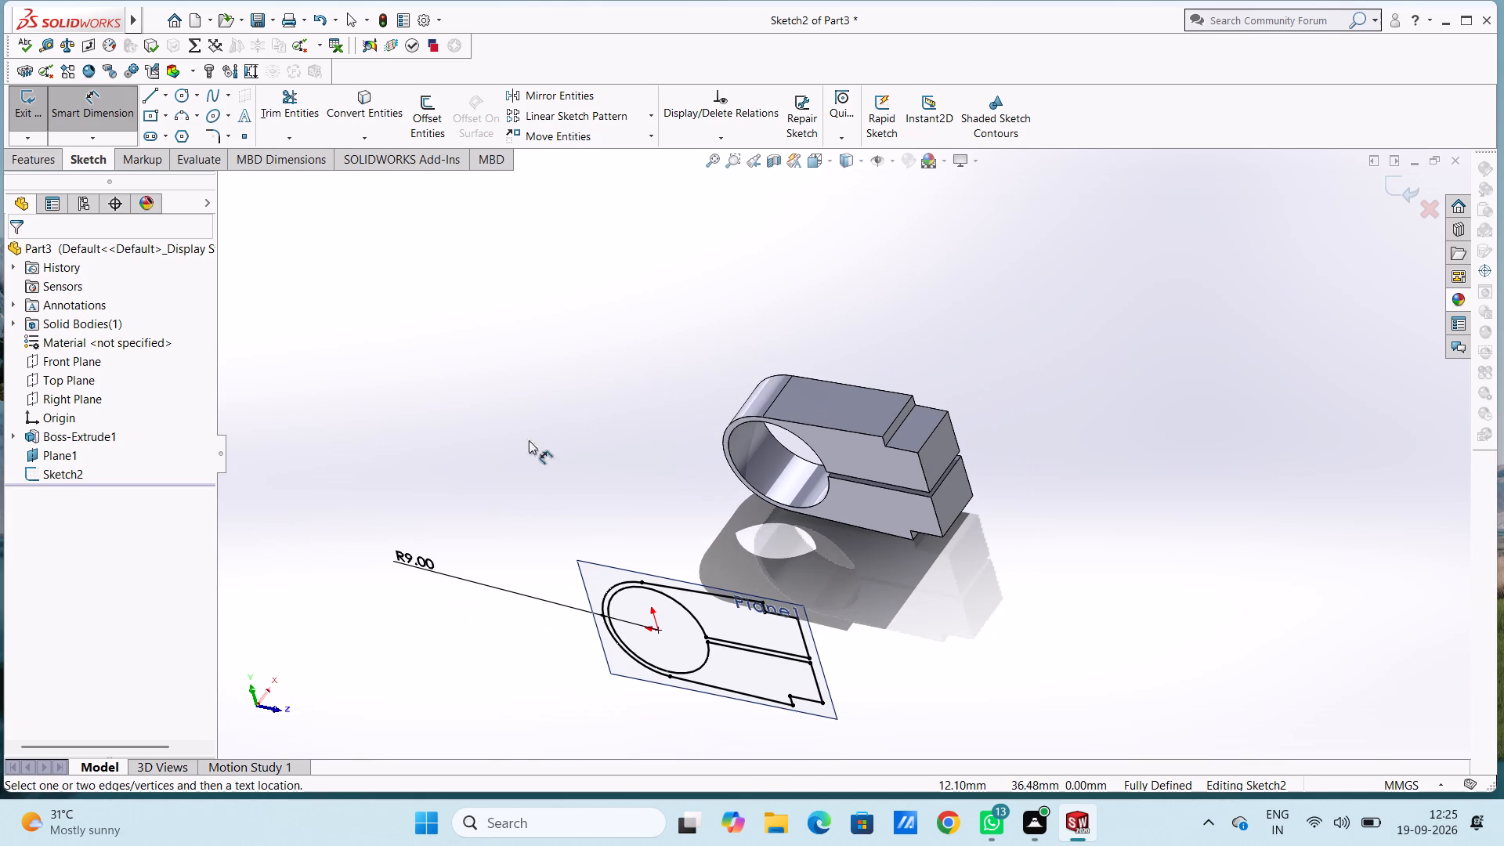
{"action": "left_click", "coordinate": [96, 118]}
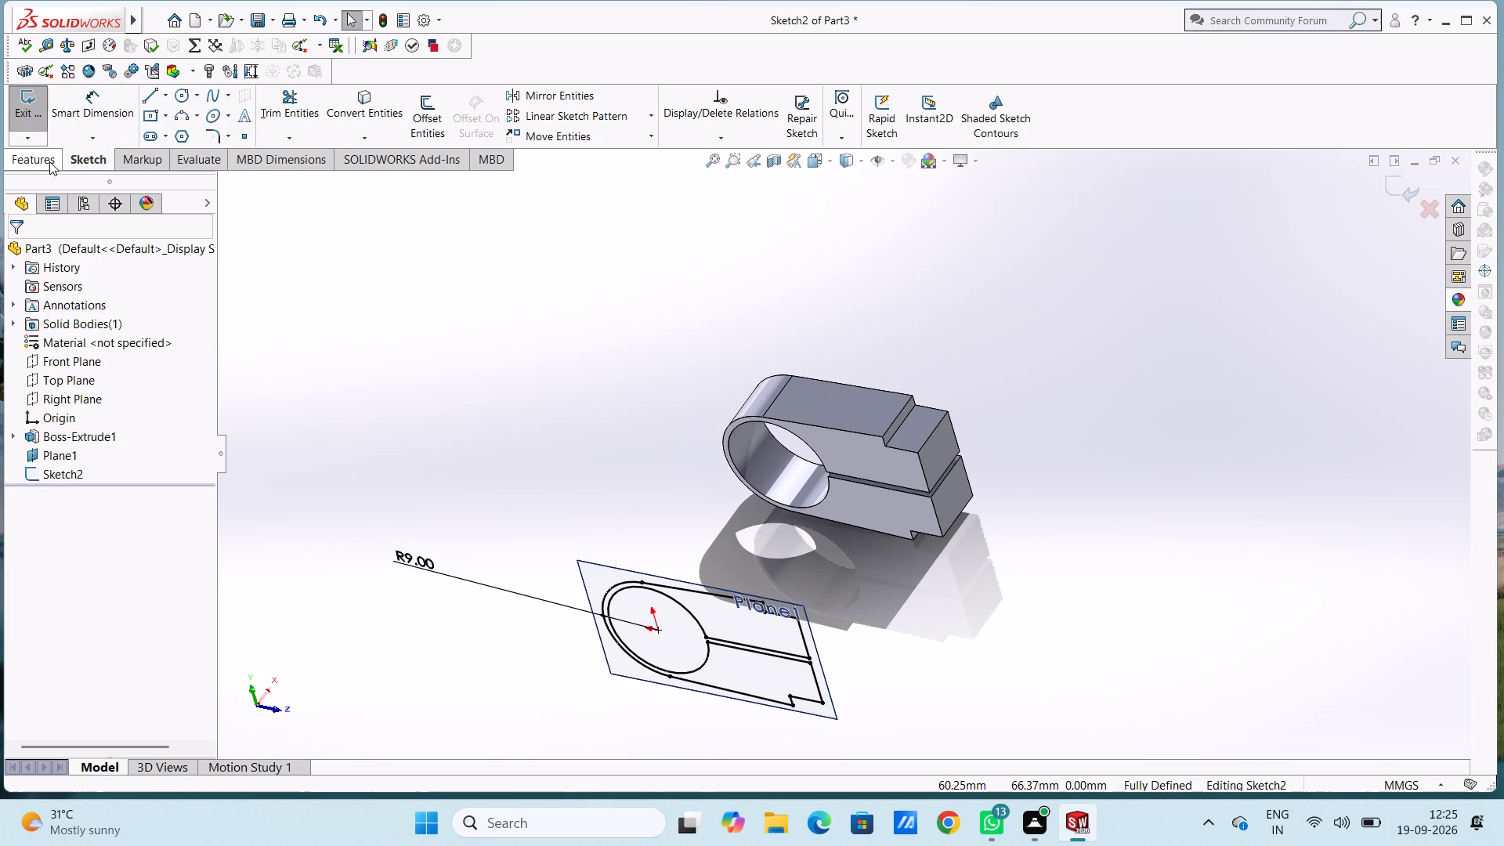
Extrude the second clamp profile 10 mm with a Mid Plane end condition, keeping the result merged.
{"action": "left_click", "coordinate": [47, 164]}
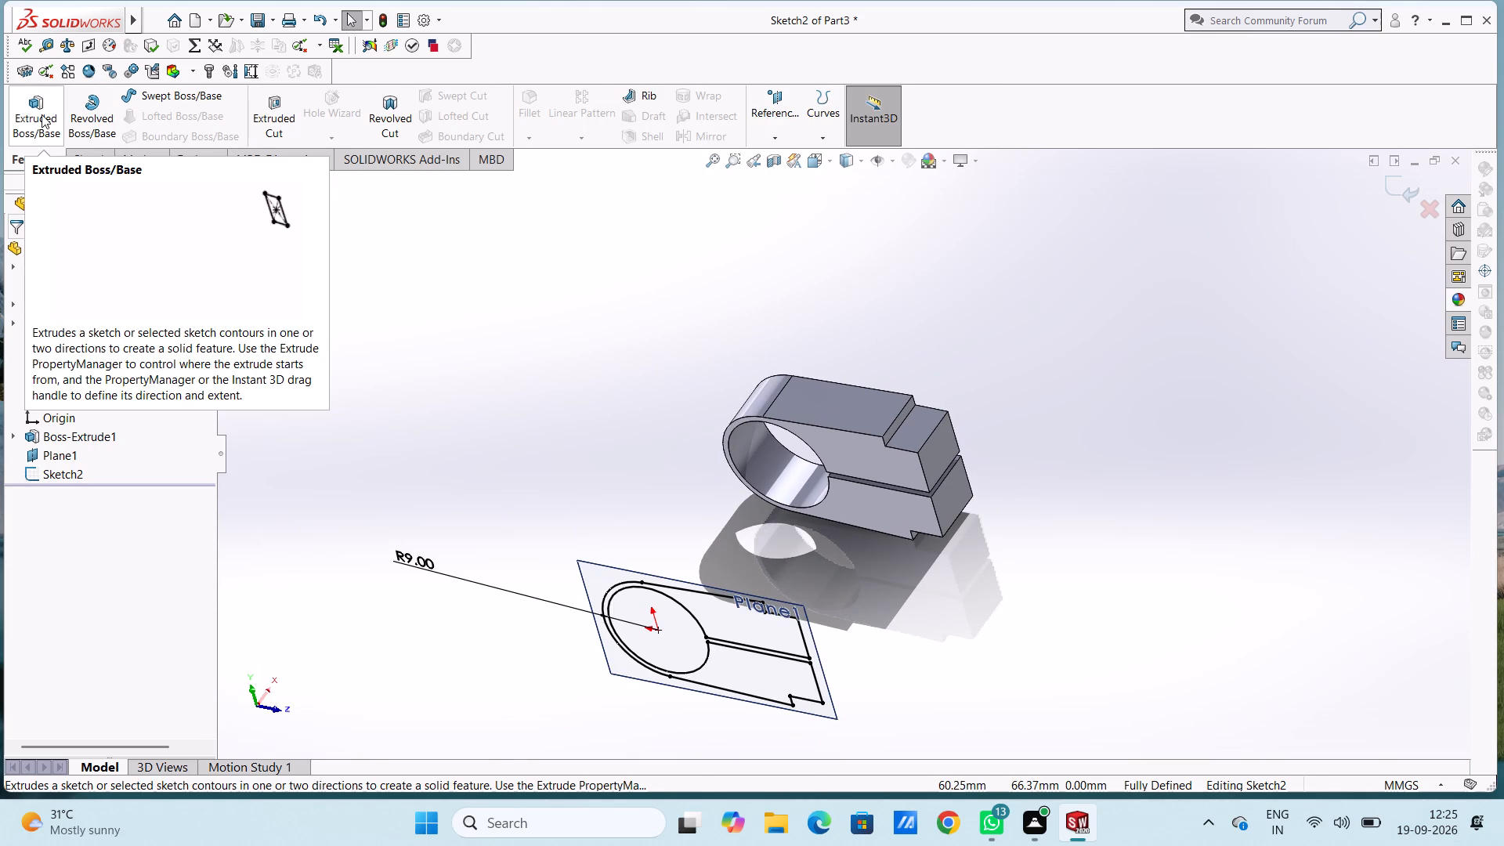
{"action": "left_click", "coordinate": [42, 114]}
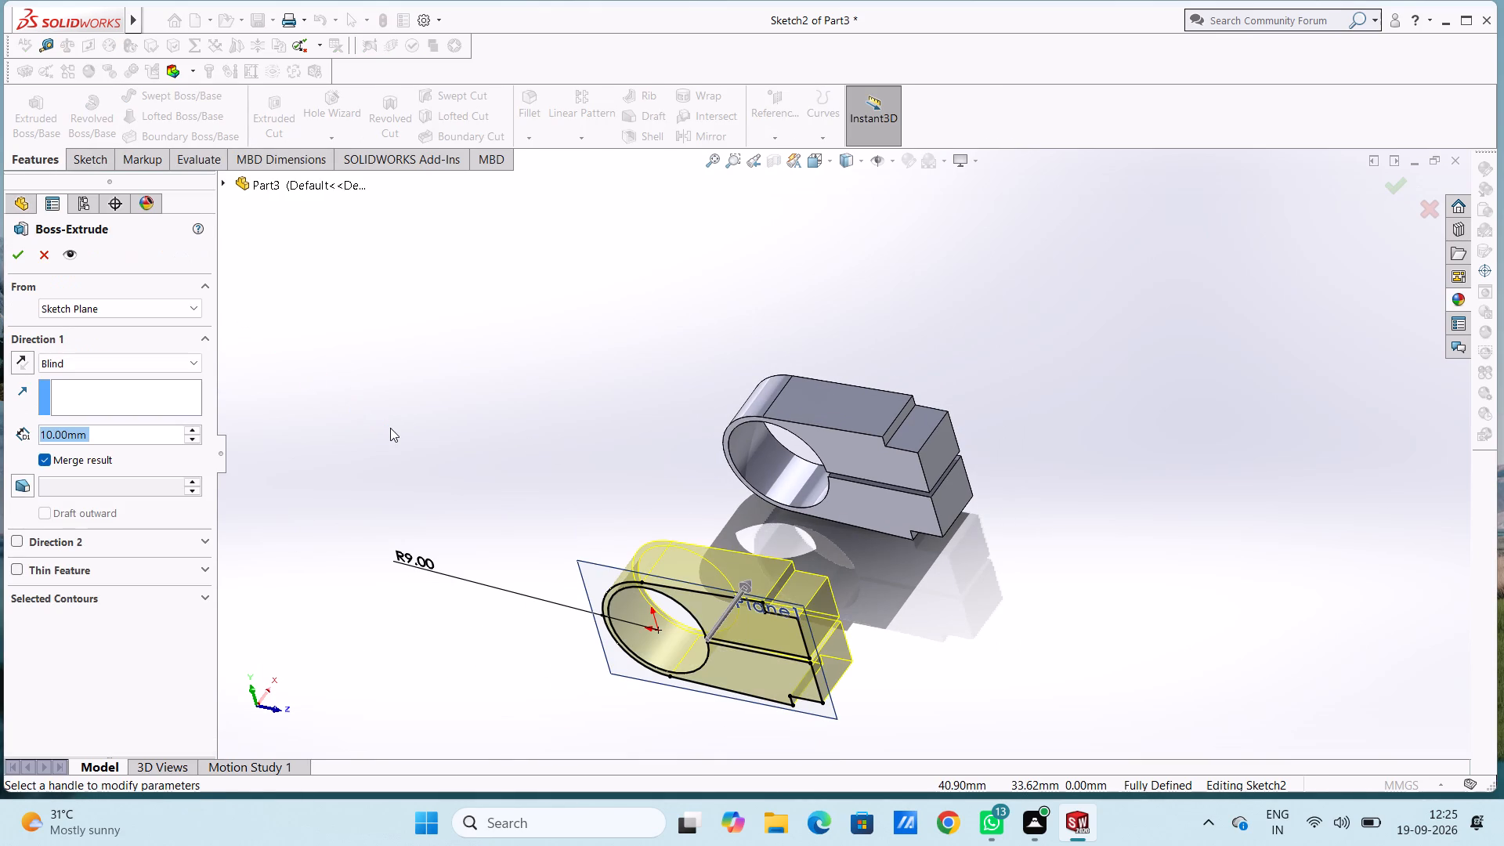
{"action": "middle_click_drag", "start_coordinate": [562, 304], "coordinate": [570, 475]}
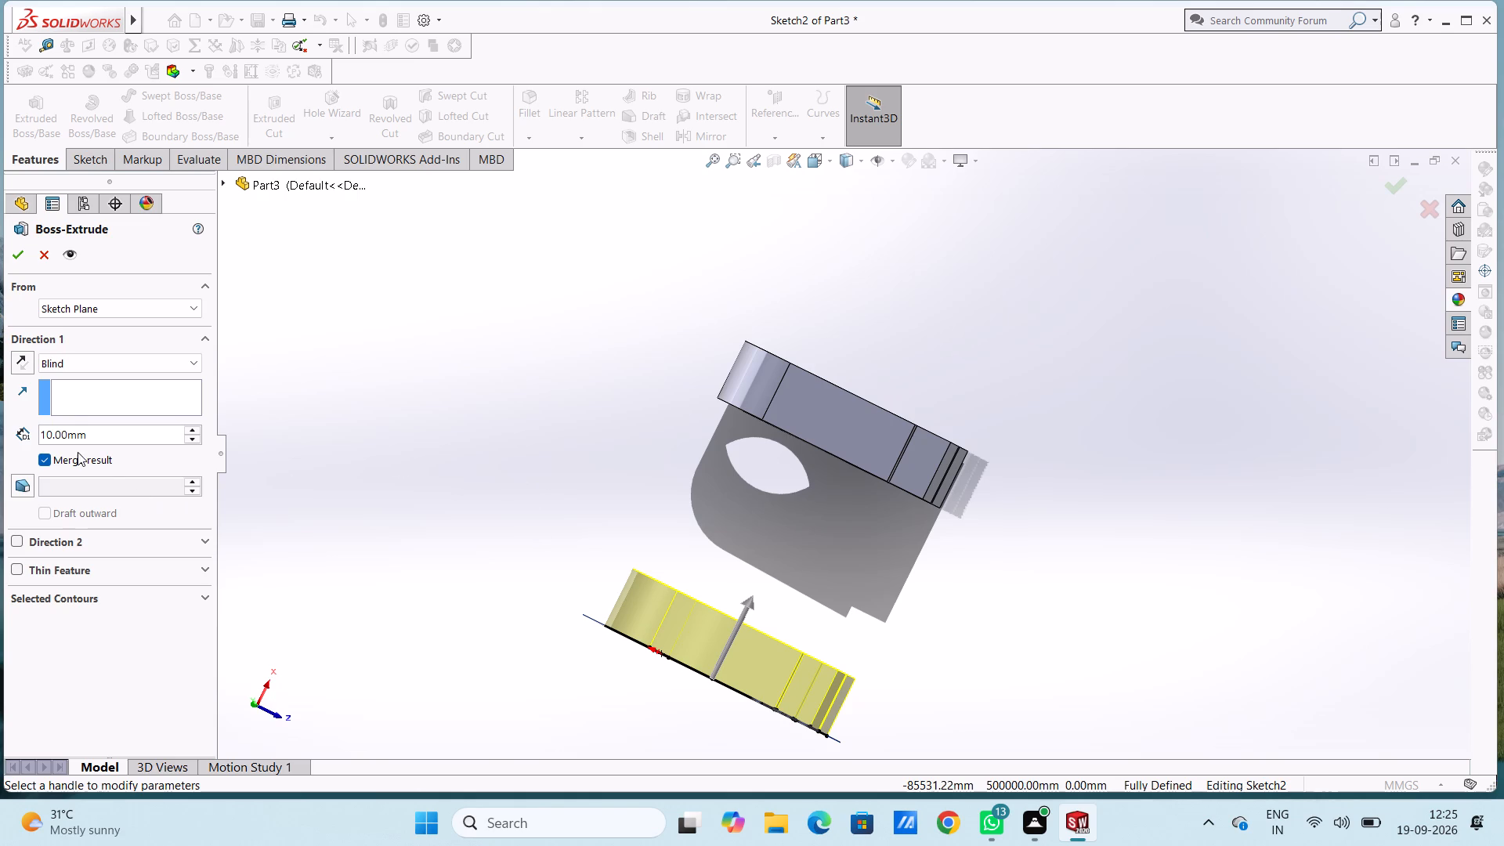
{"action": "left_click", "coordinate": [27, 367]}
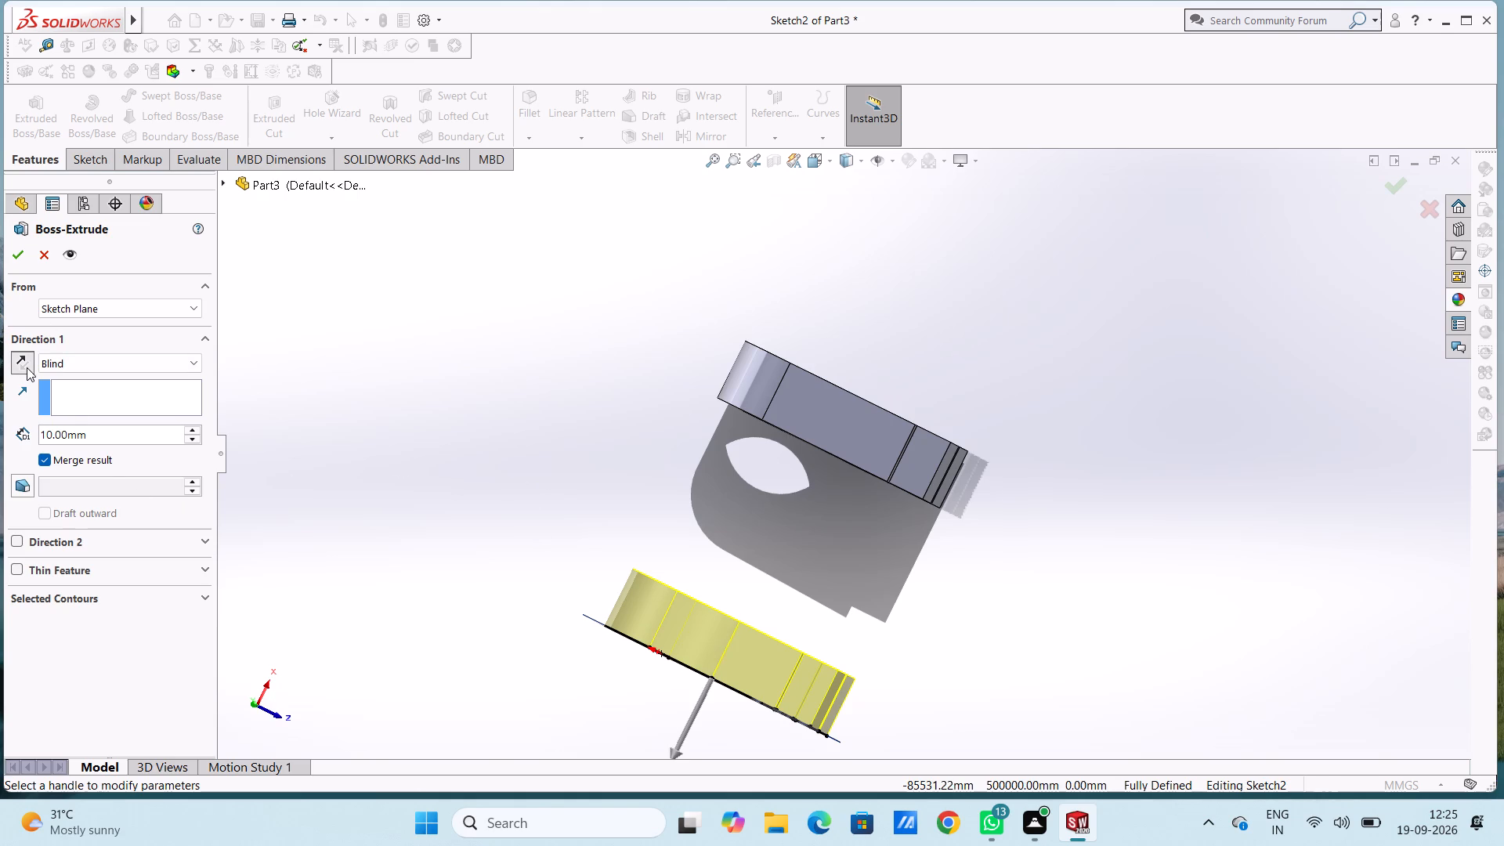
{"action": "double_click", "coordinate": [192, 360]}
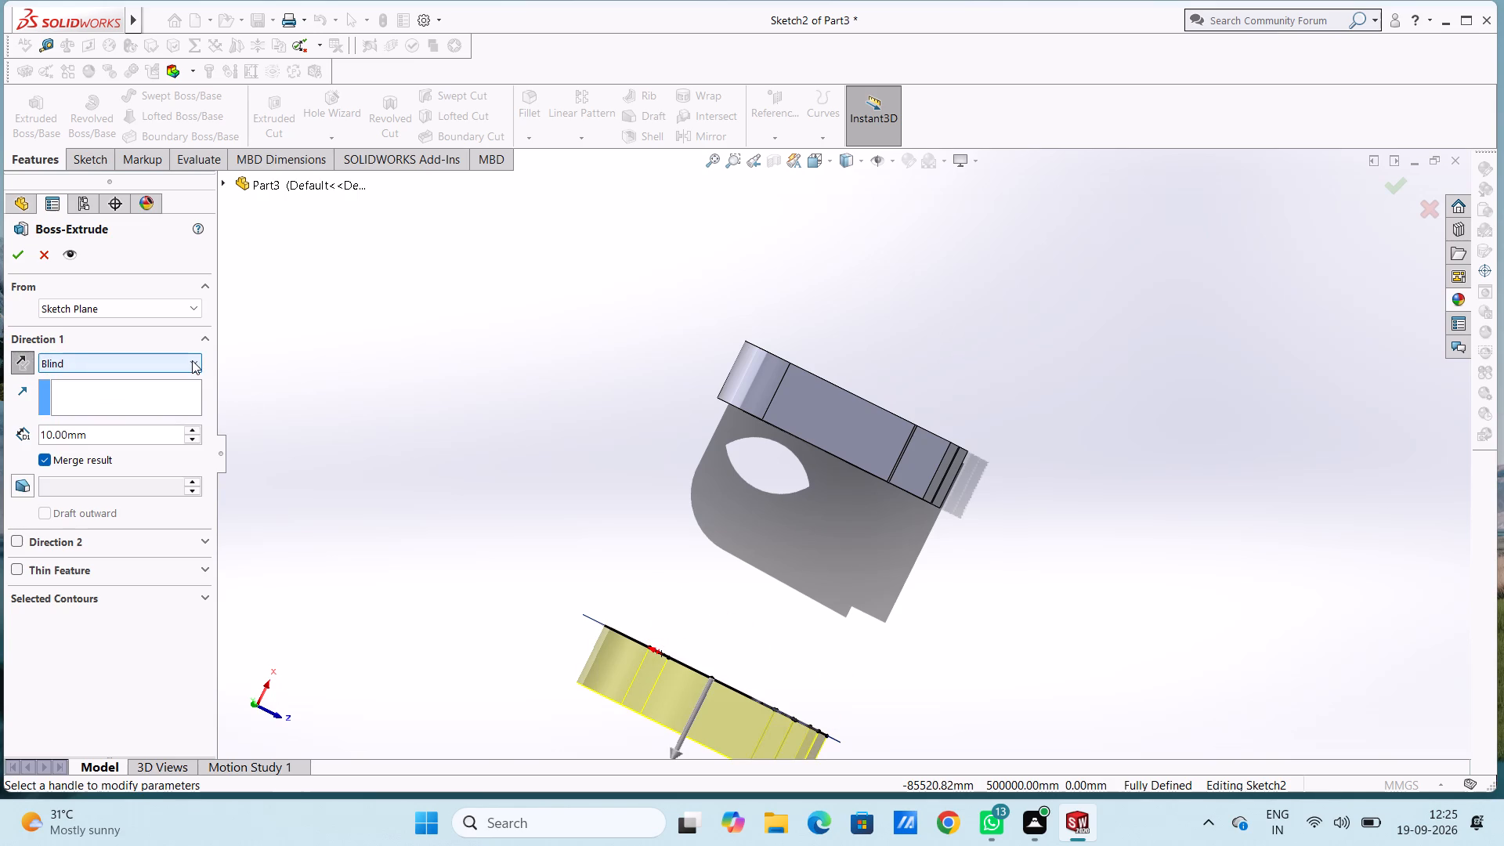
{"action": "left_click", "coordinate": [192, 360]}
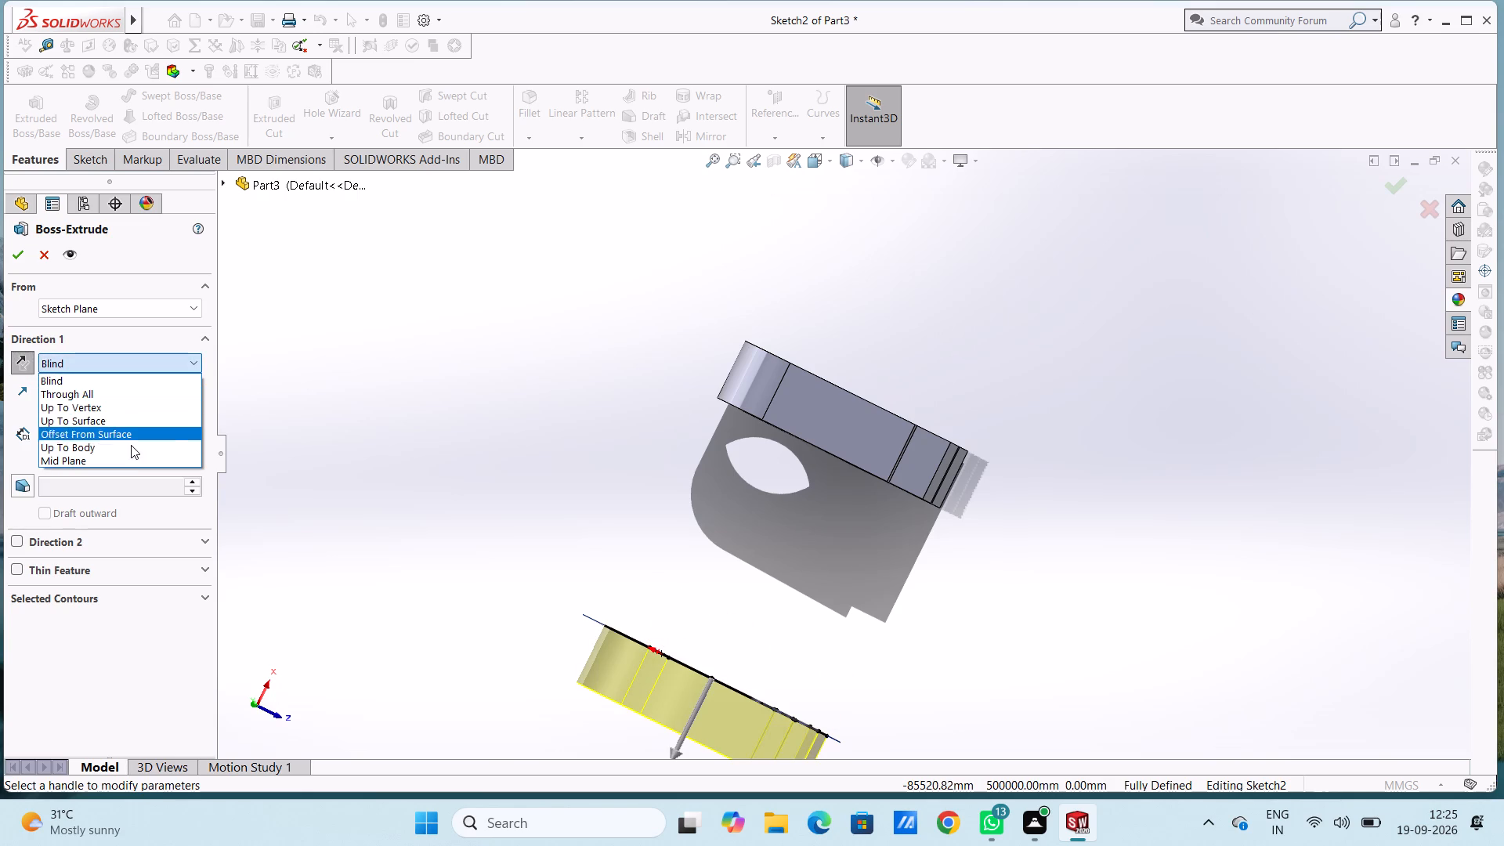
{"action": "left_click", "coordinate": [131, 459]}
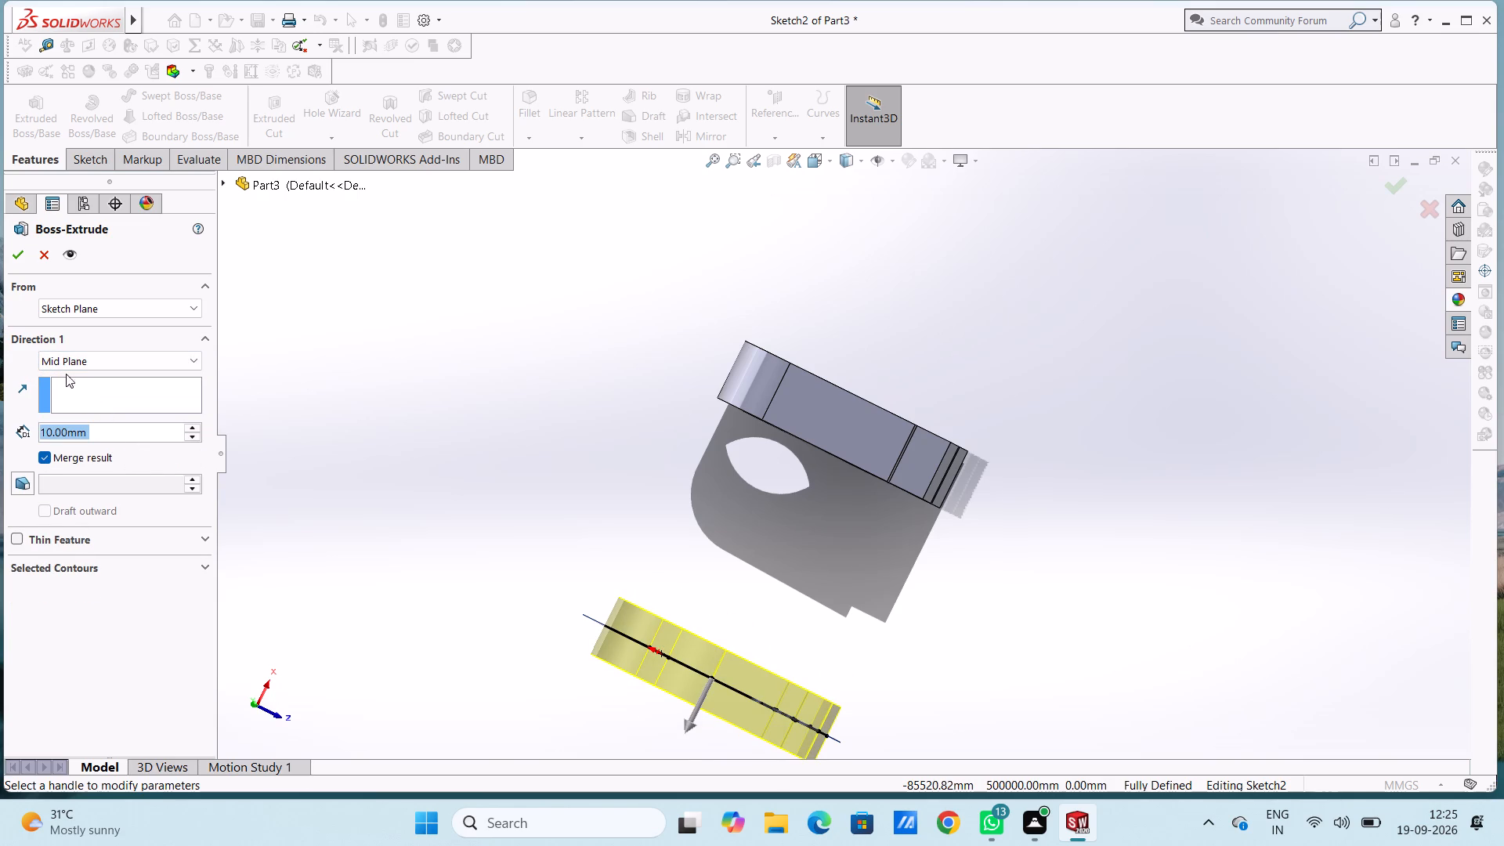
{"action": "left_click", "coordinate": [22, 256]}
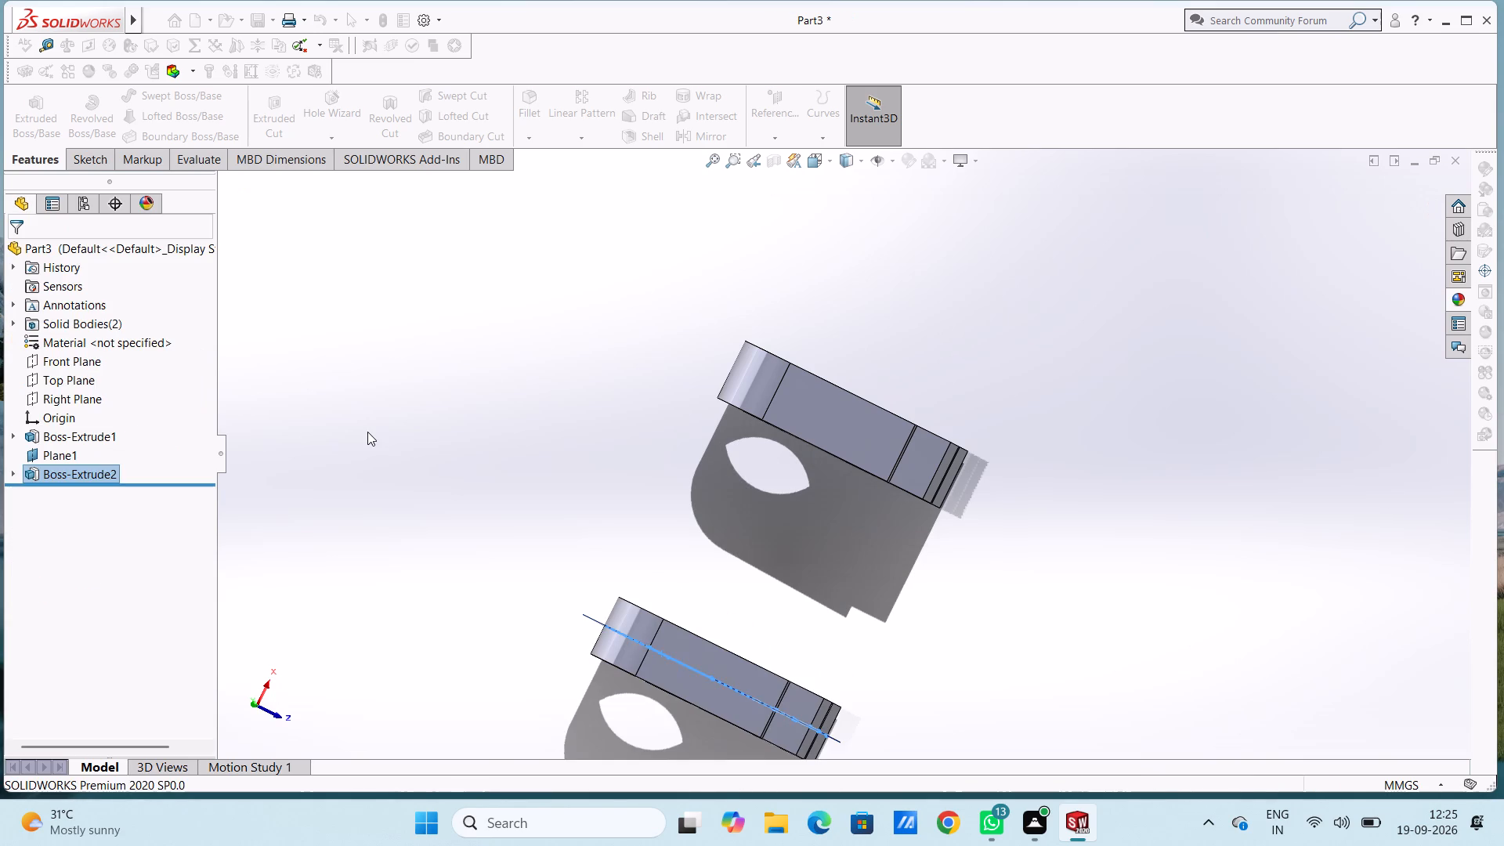
{"action": "left_click", "coordinate": [367, 431]}
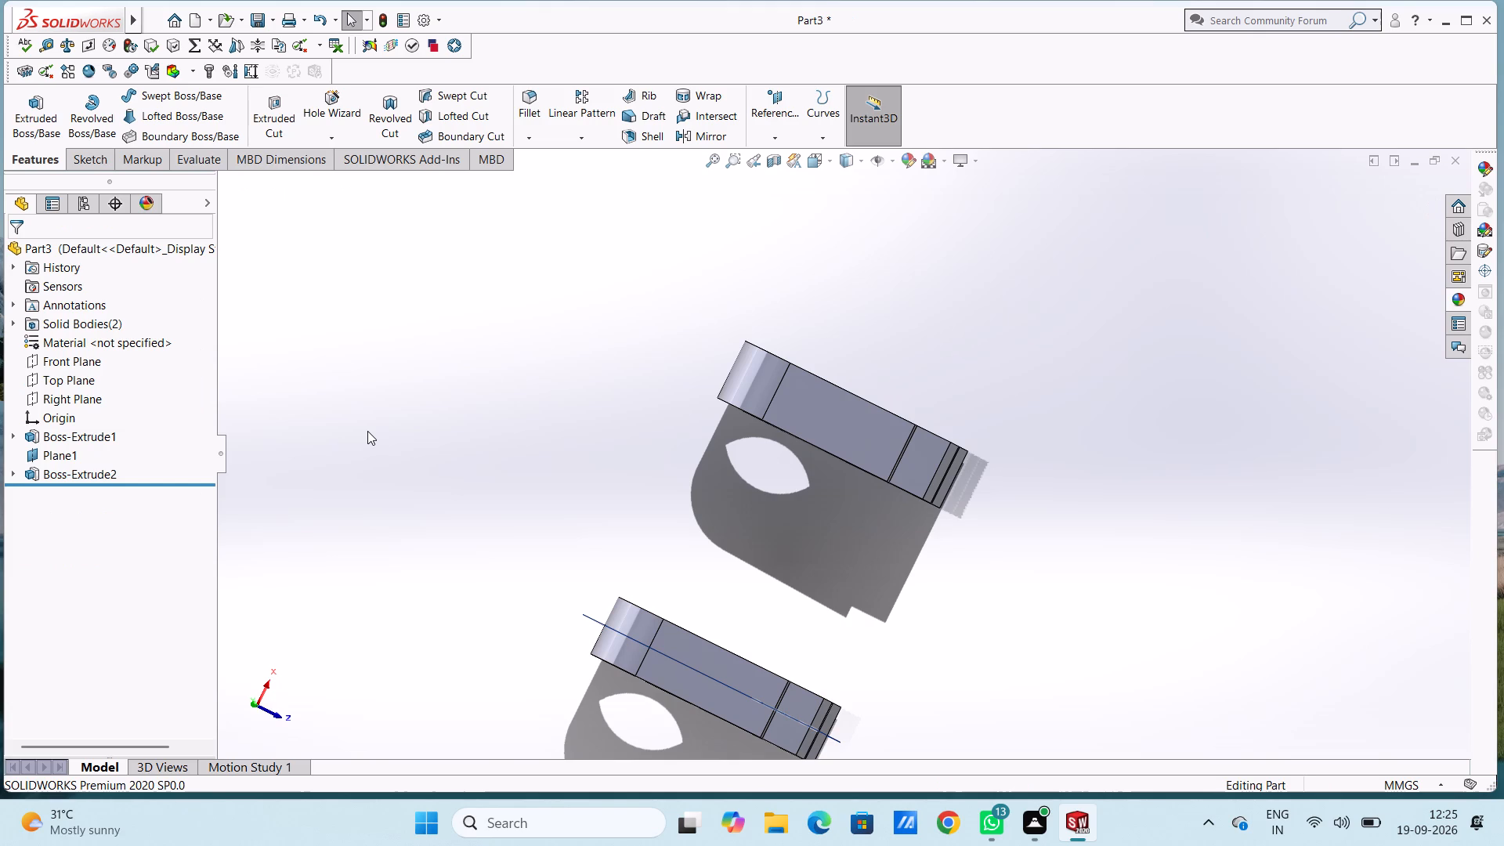
Hide the 40 mm offset reference plane that carries the second clamp's sketch.
{"action": "left_click", "coordinate": [52, 450]}
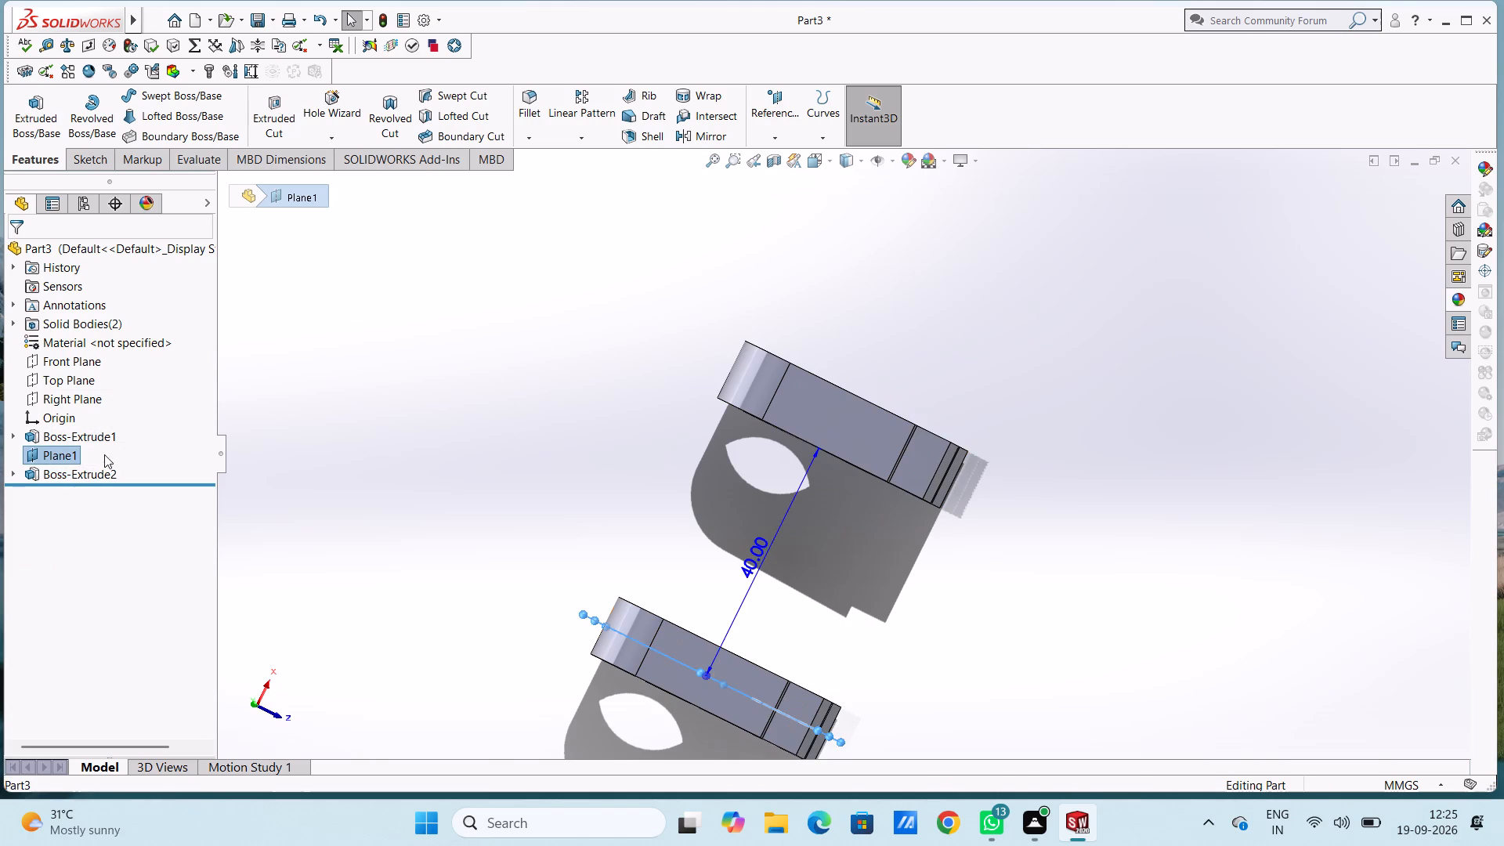
{"action": "left_click", "coordinate": [128, 454]}
{"action": "left_click", "coordinate": [289, 434]}
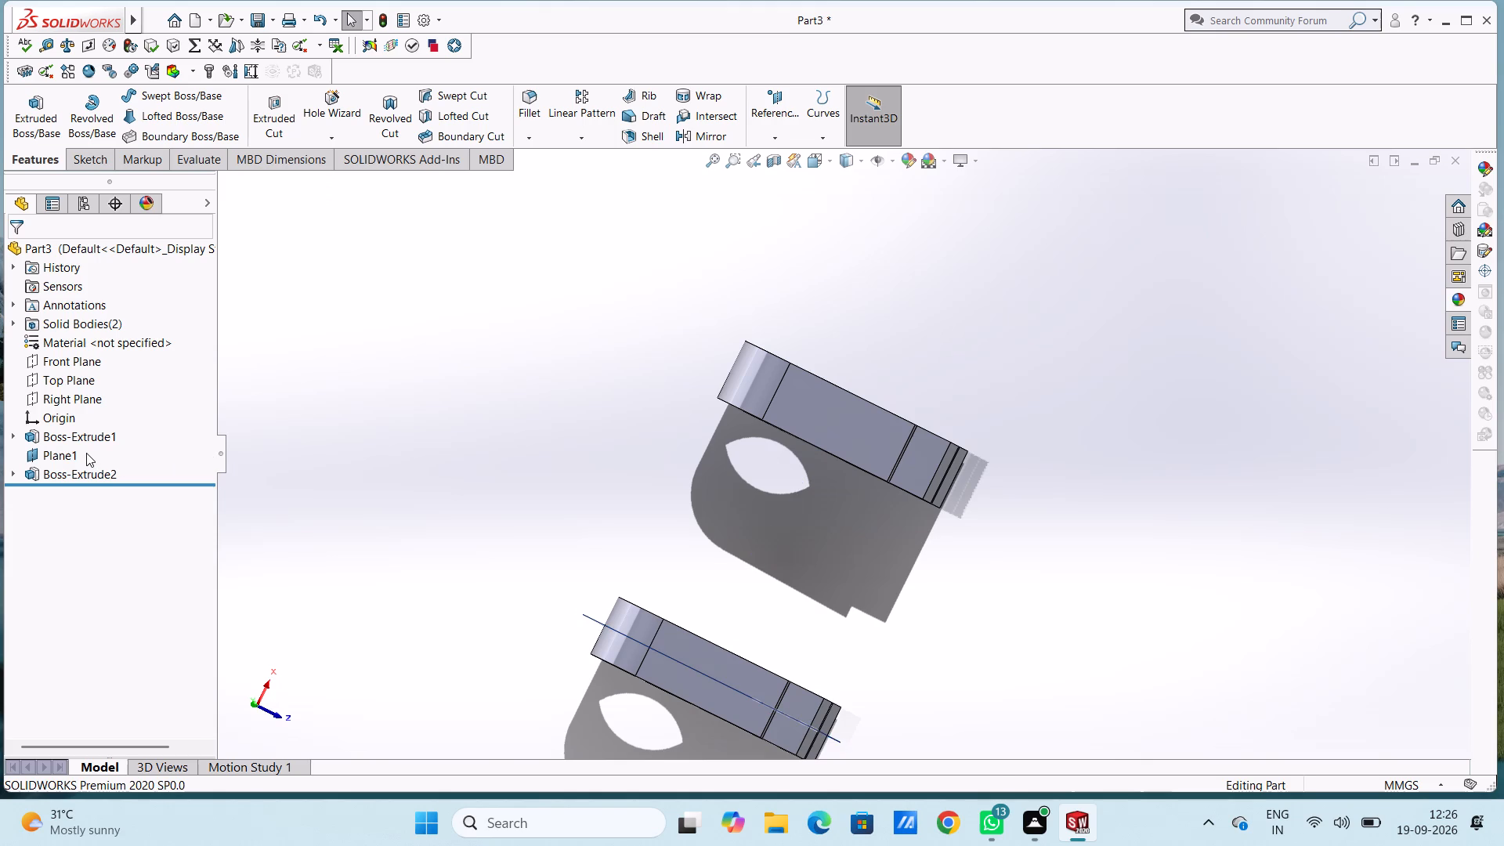
{"action": "left_click", "coordinate": [71, 456]}
{"action": "left_click", "coordinate": [110, 429]}
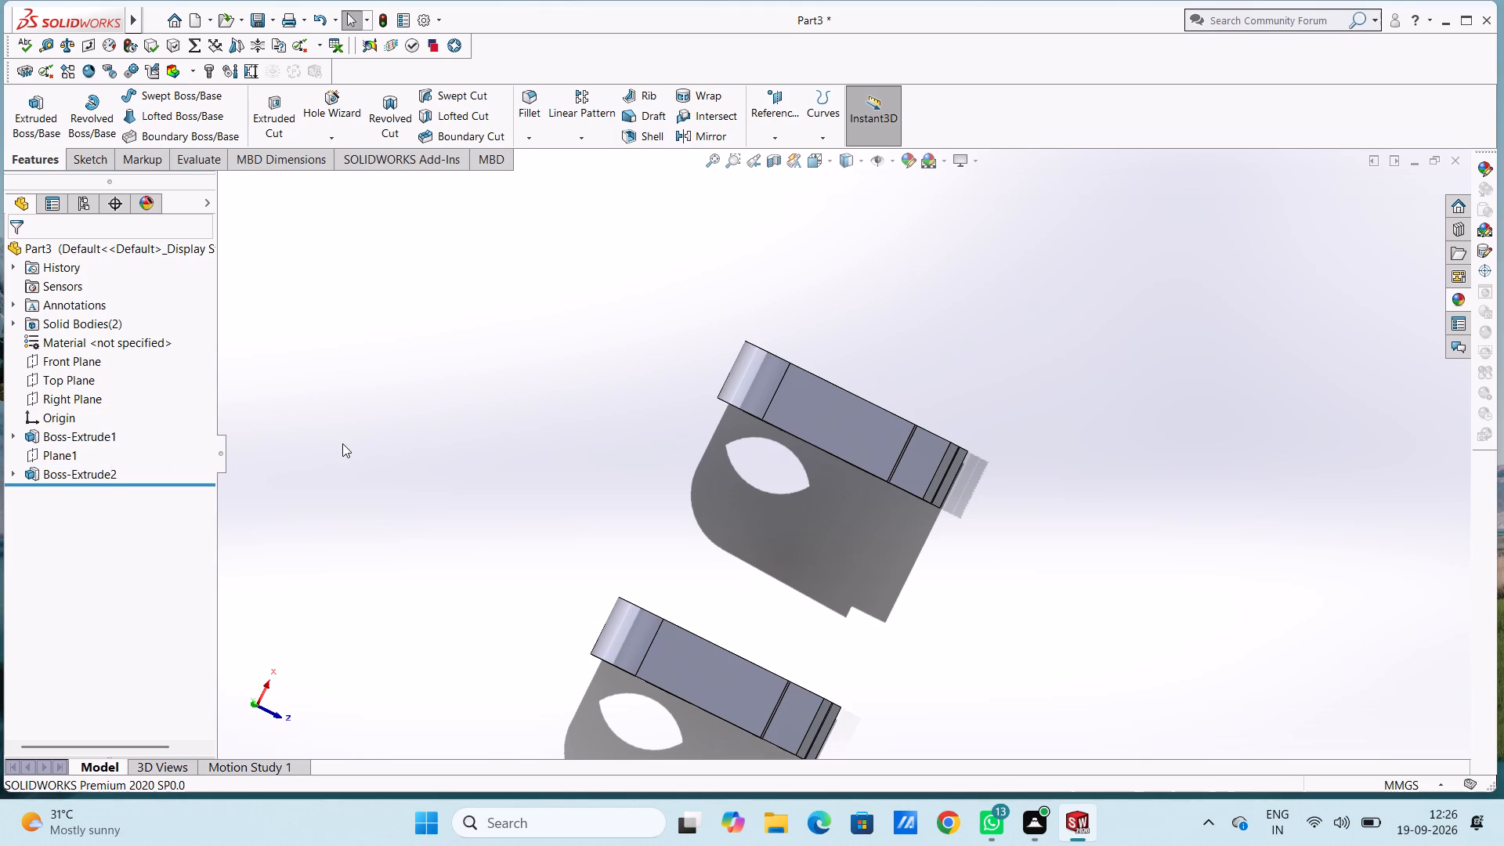
{"action": "left_click", "coordinate": [343, 443]}
Examine both clamp bodies in isometric, front, left and right views to check their shape and alignment.
{"action": "middle_click_drag", "start_coordinate": [345, 443], "coordinate": [427, 381]}
{"action": "scroll", "coordinate": [349, 443], "scroll_direction": "up", "scroll_amount": 1}
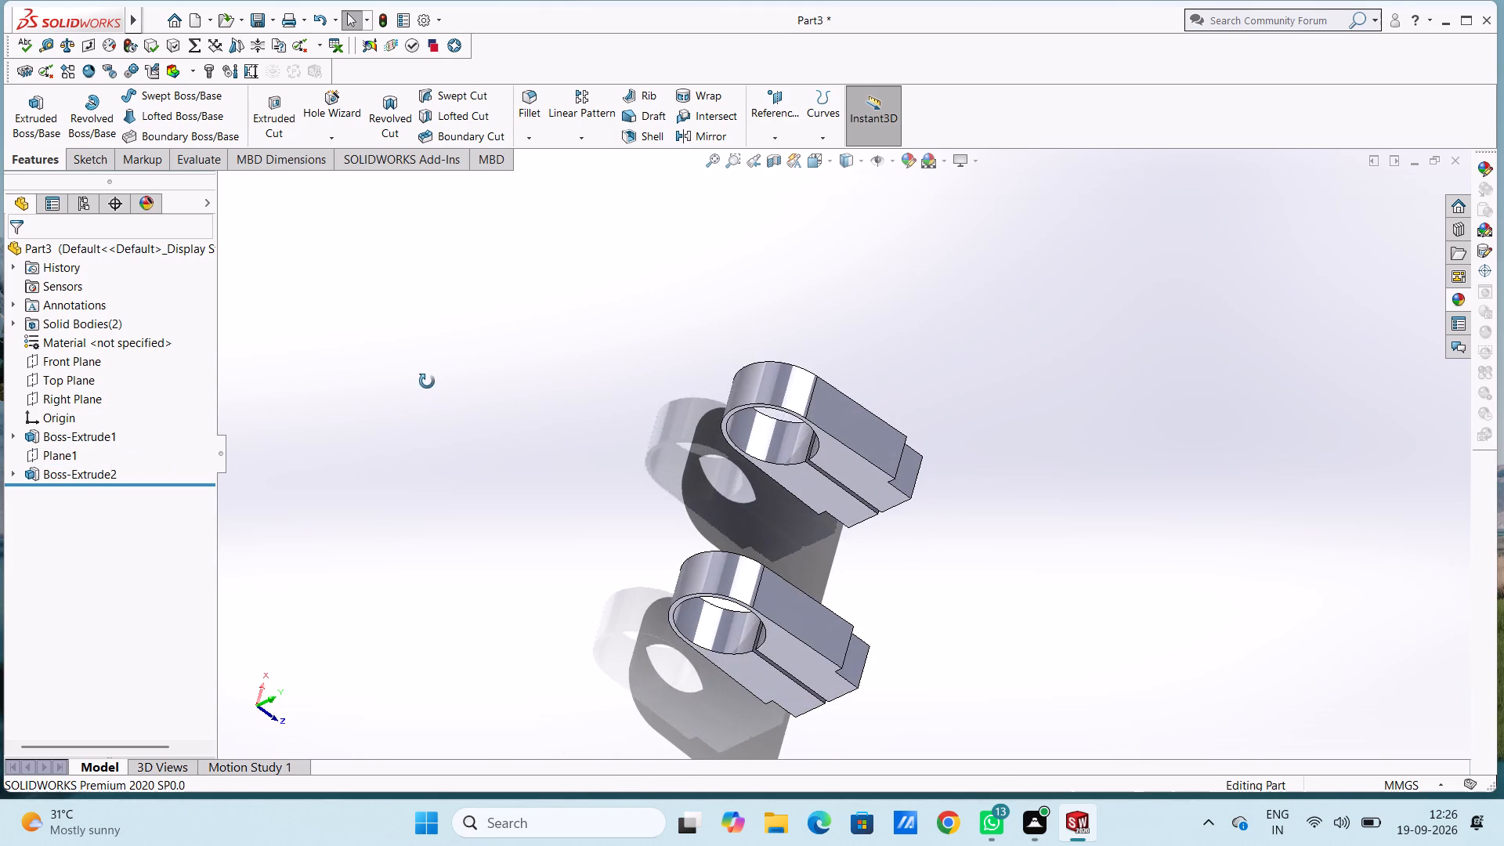
{"action": "middle_click_drag", "start_coordinate": [427, 381], "coordinate": [428, 378]}
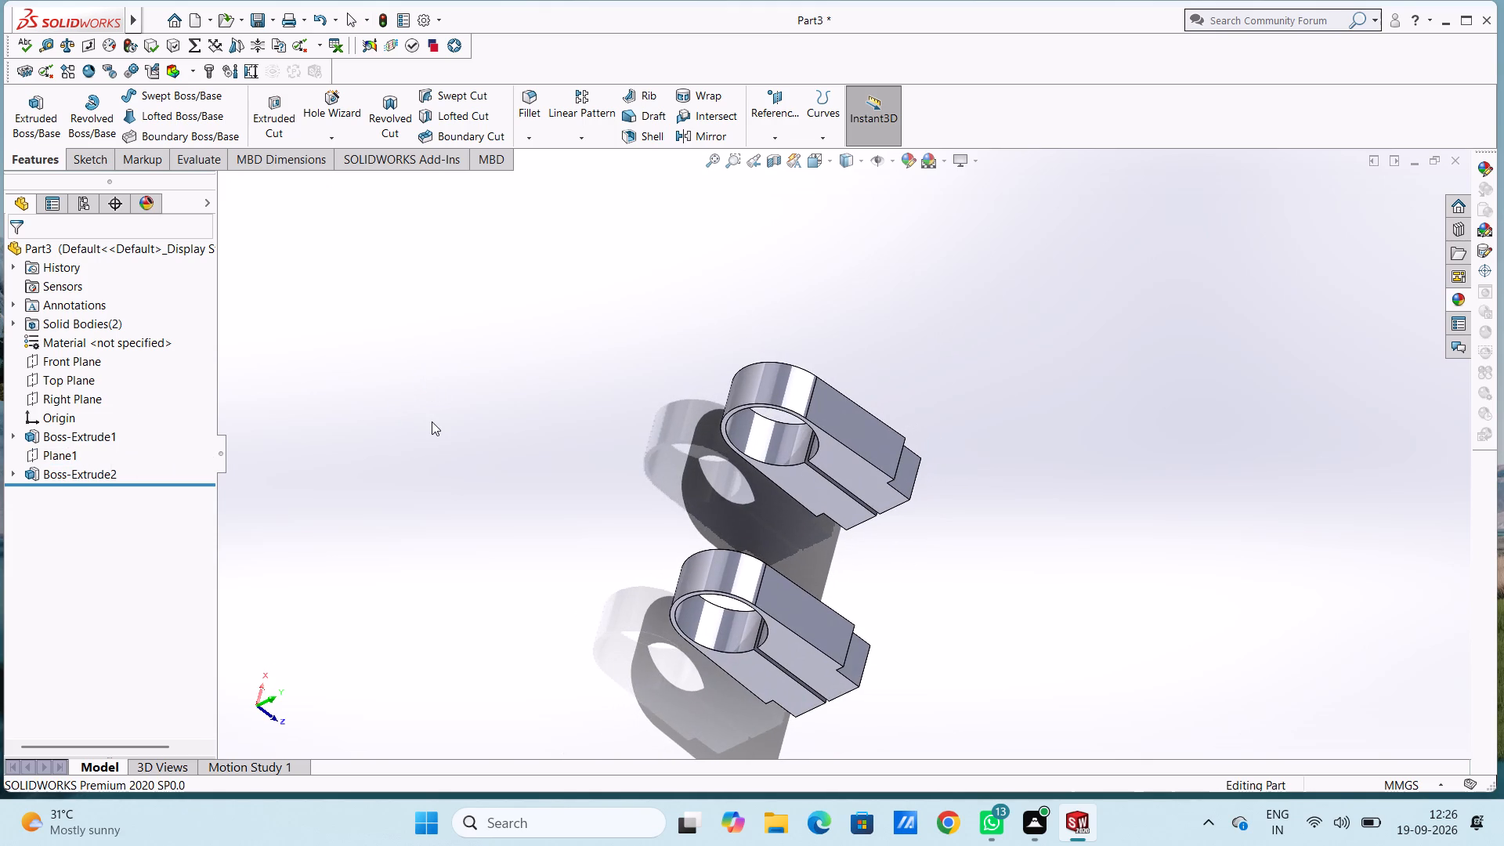
{"action": "key", "text": "ctrl+7"}
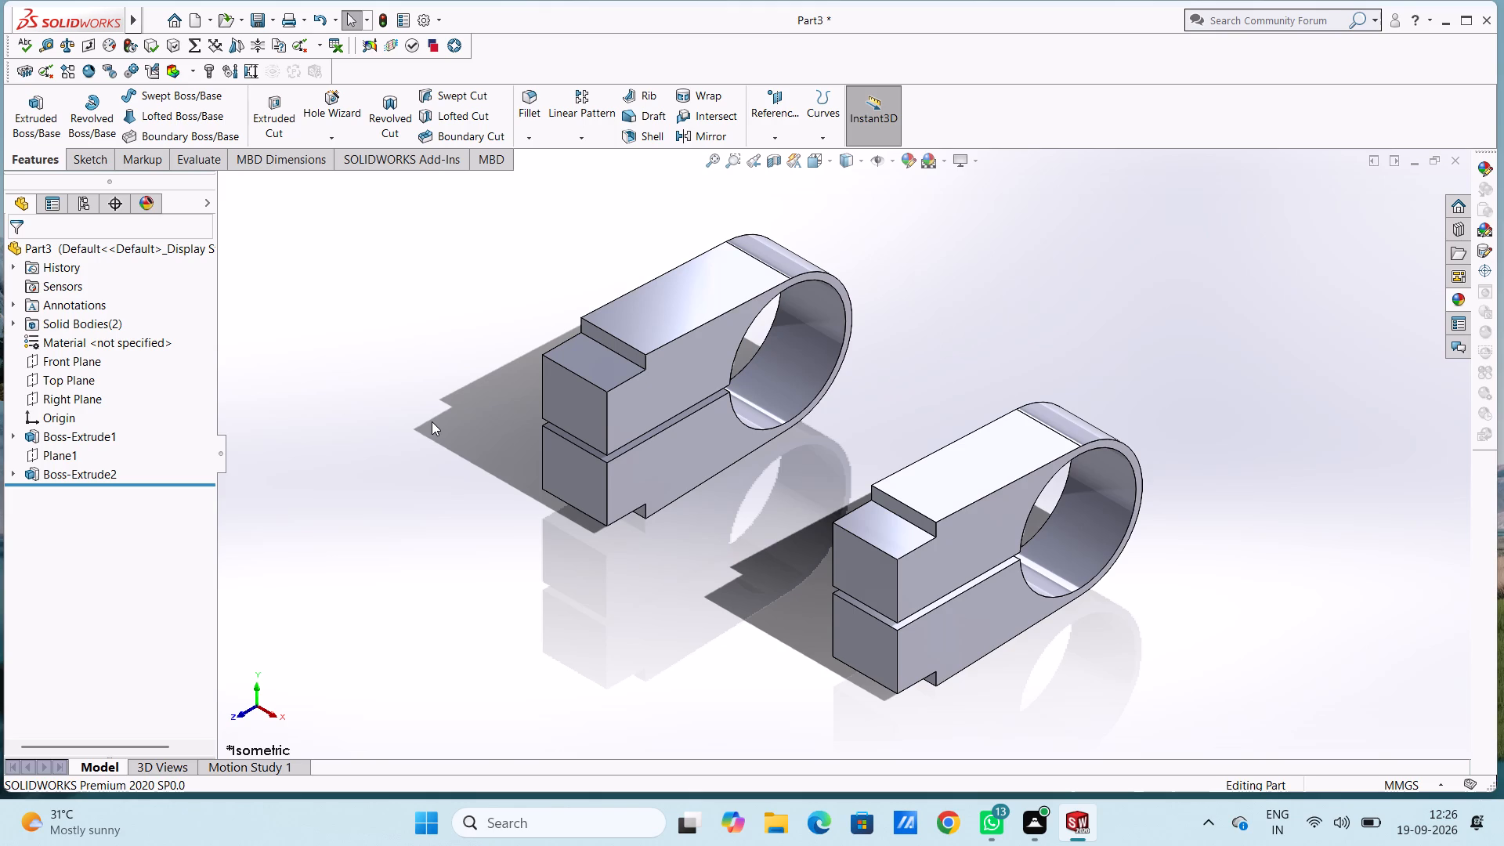
{"action": "scroll", "coordinate": [461, 442], "scroll_direction": "up", "scroll_amount": 2}
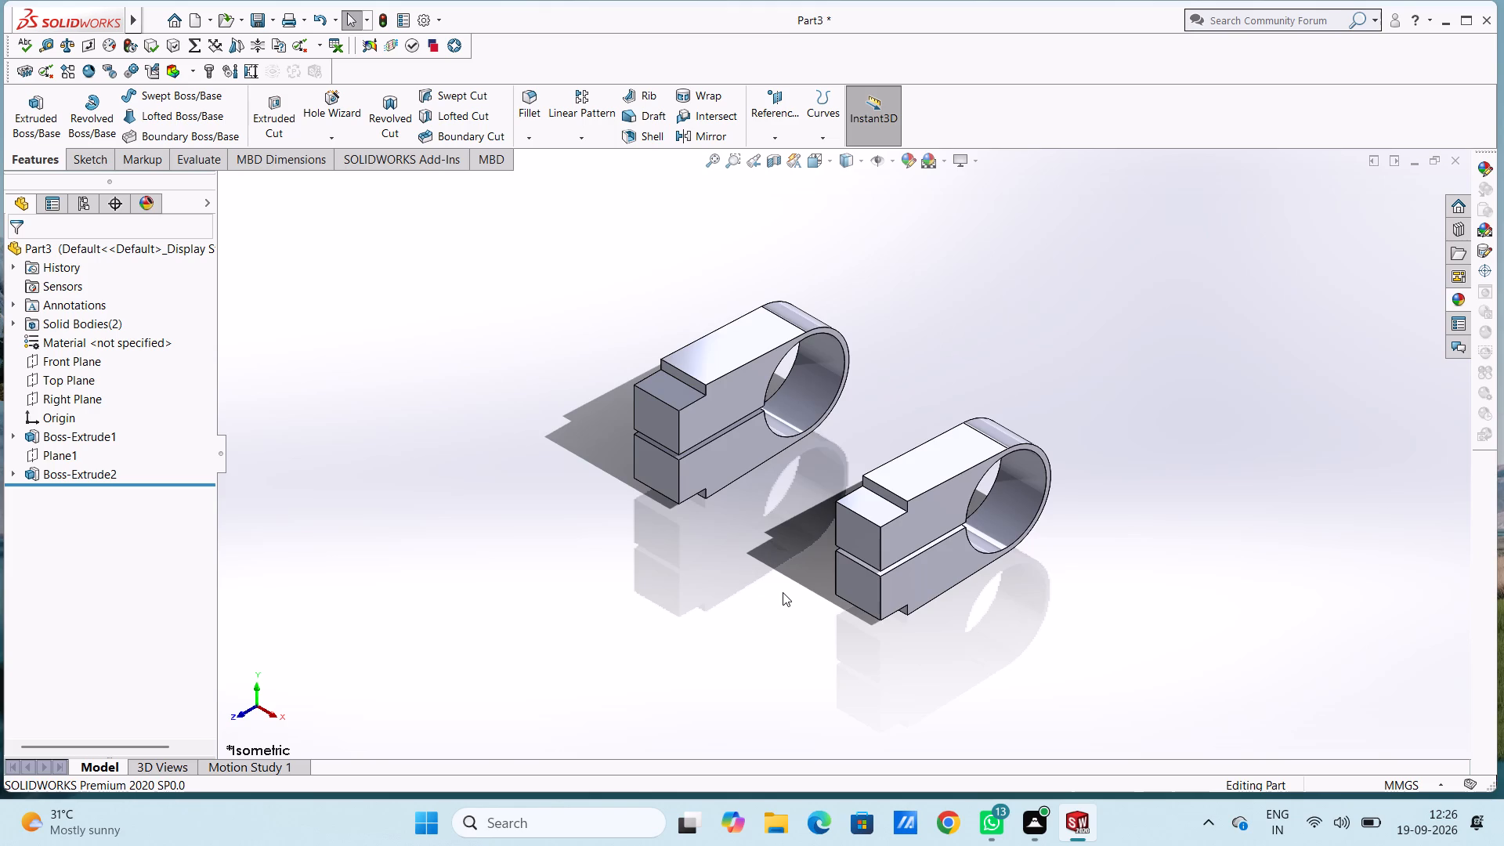
{"action": "scroll", "coordinate": [783, 592], "scroll_direction": "up", "scroll_amount": 1}
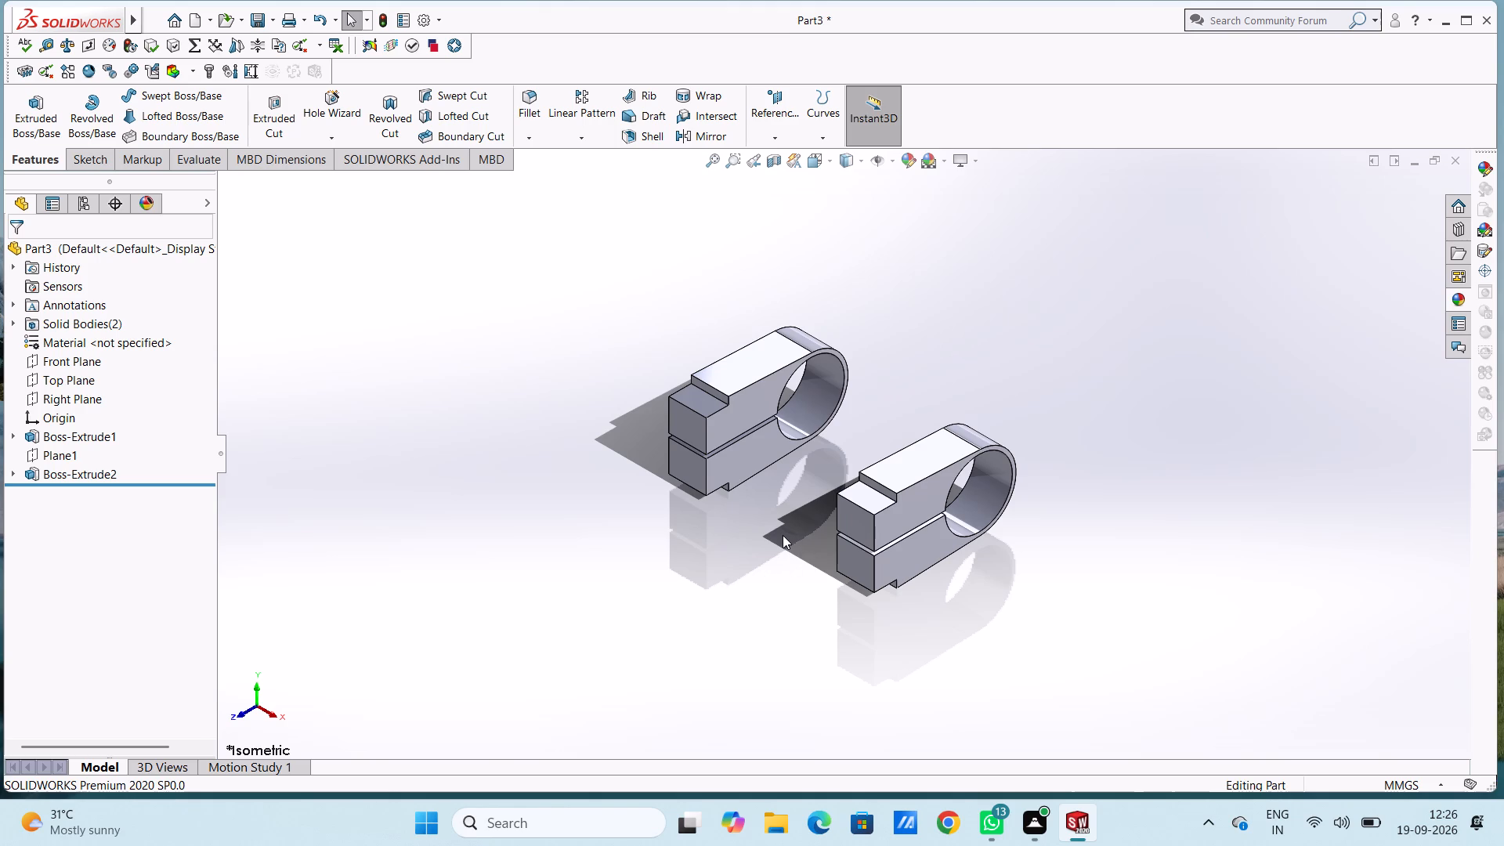
{"action": "key", "text": "ctrl+1"}
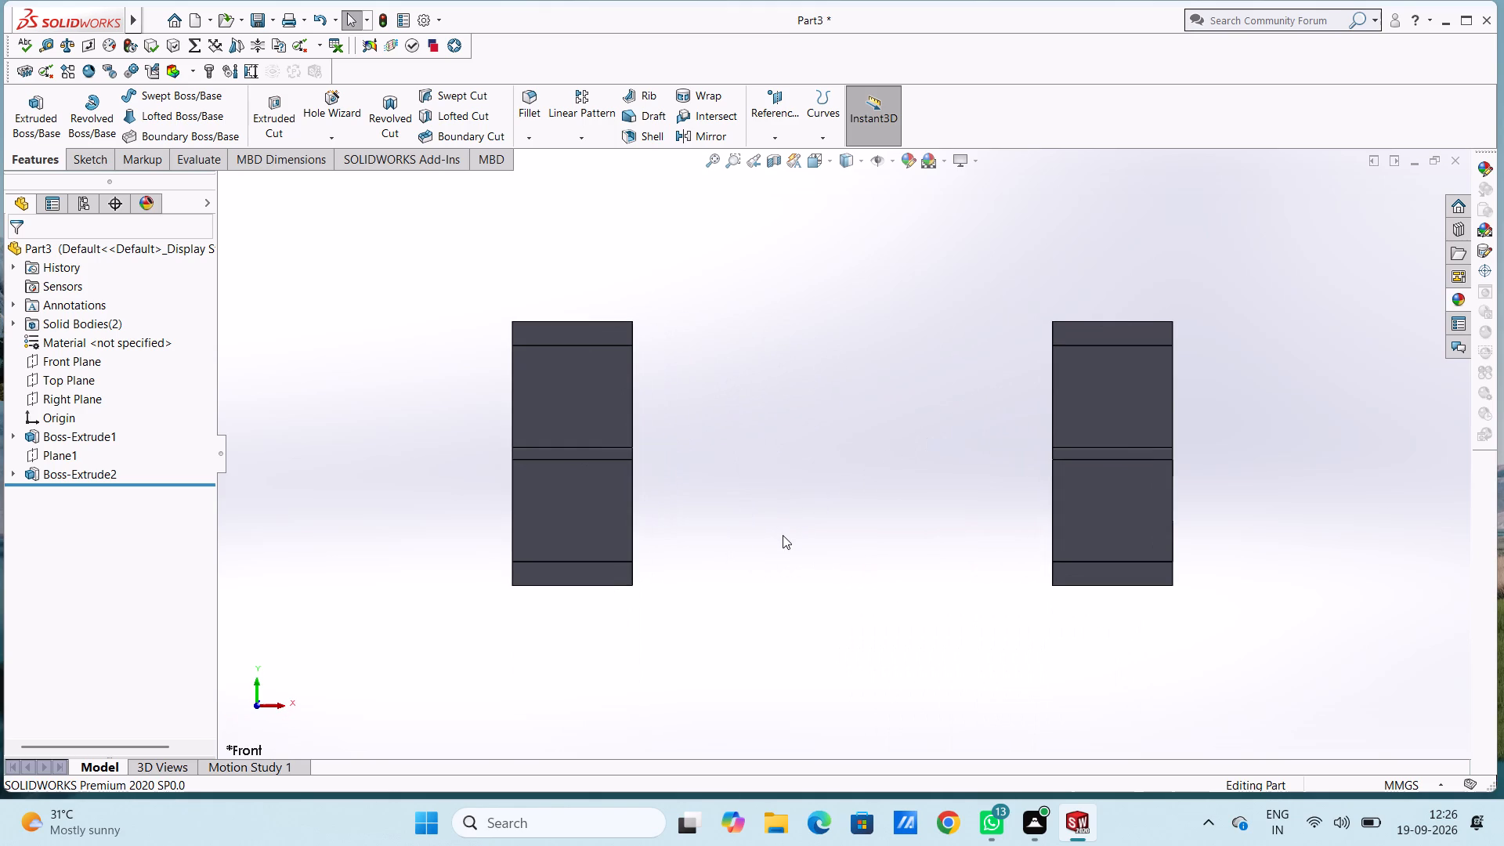
{"action": "key", "text": "ctrl+3"}
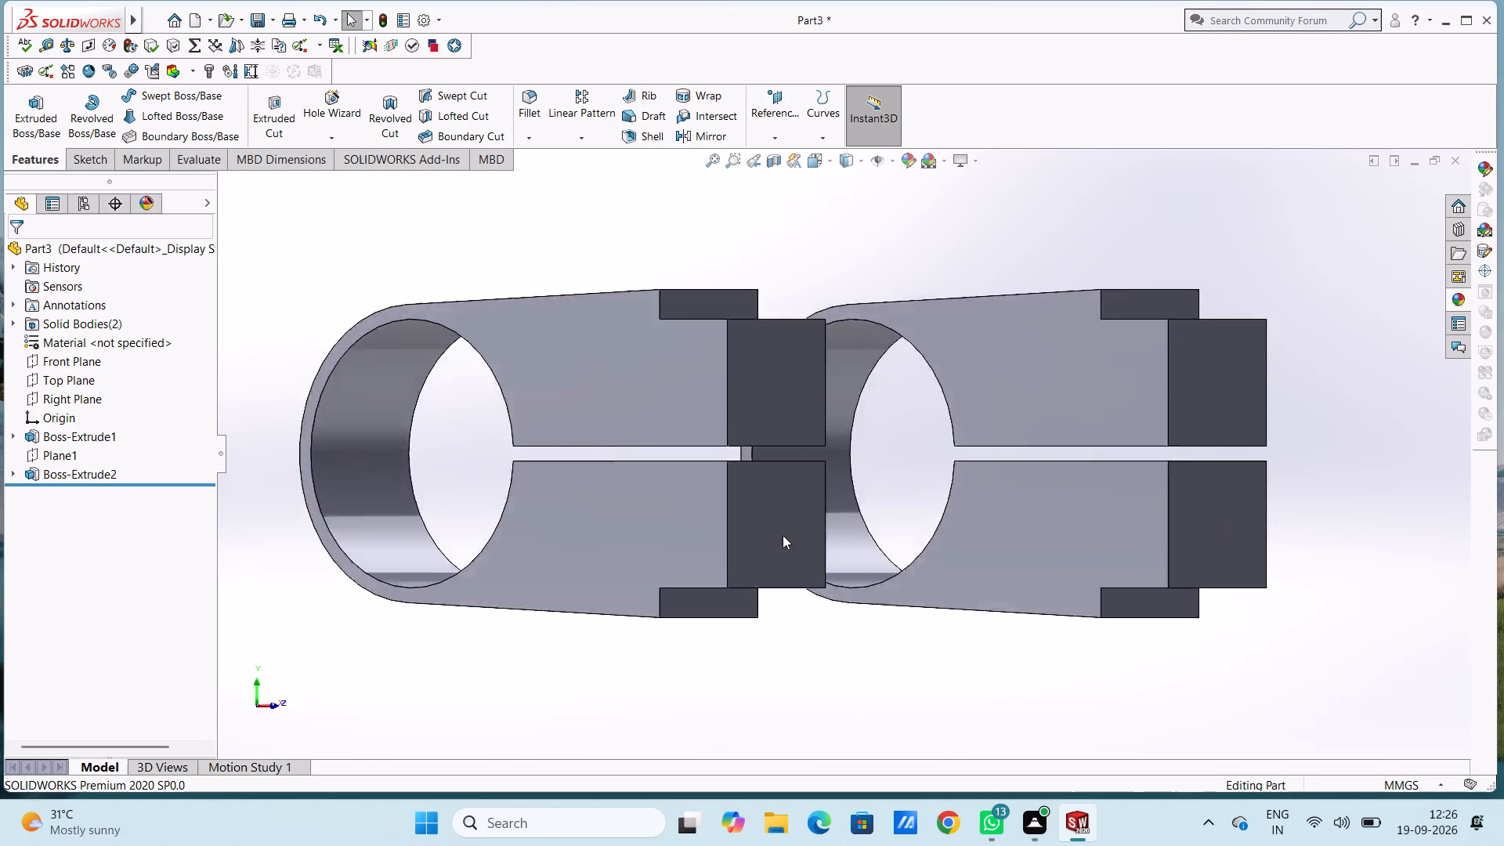
{"action": "scroll", "coordinate": [783, 535], "scroll_direction": "up", "scroll_amount": 4}
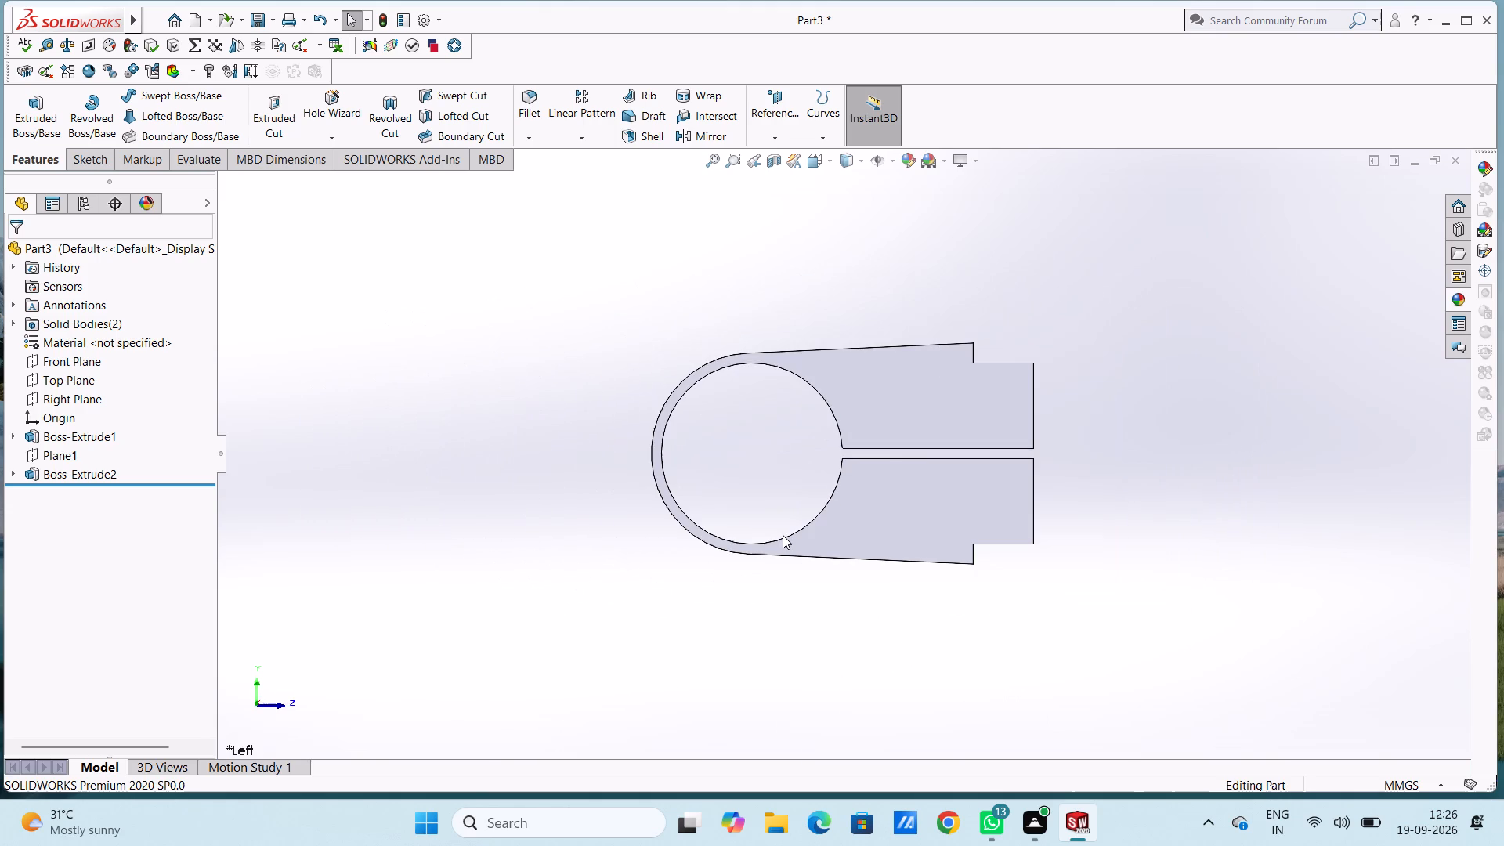
{"action": "key", "text": "ctrl+4"}
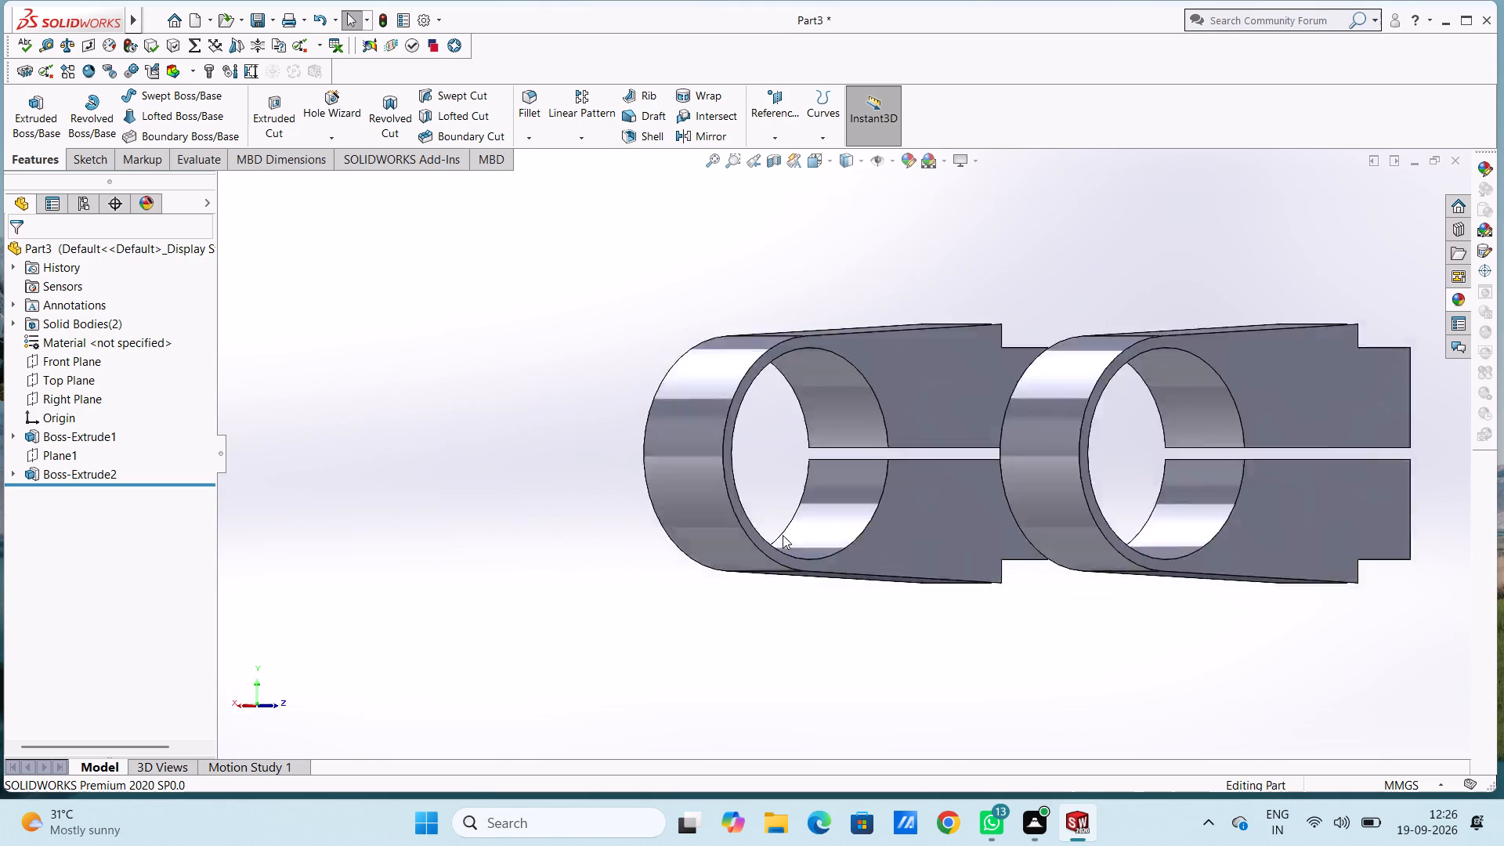
{"action": "scroll", "coordinate": [783, 535], "scroll_direction": "up", "scroll_amount": 3}
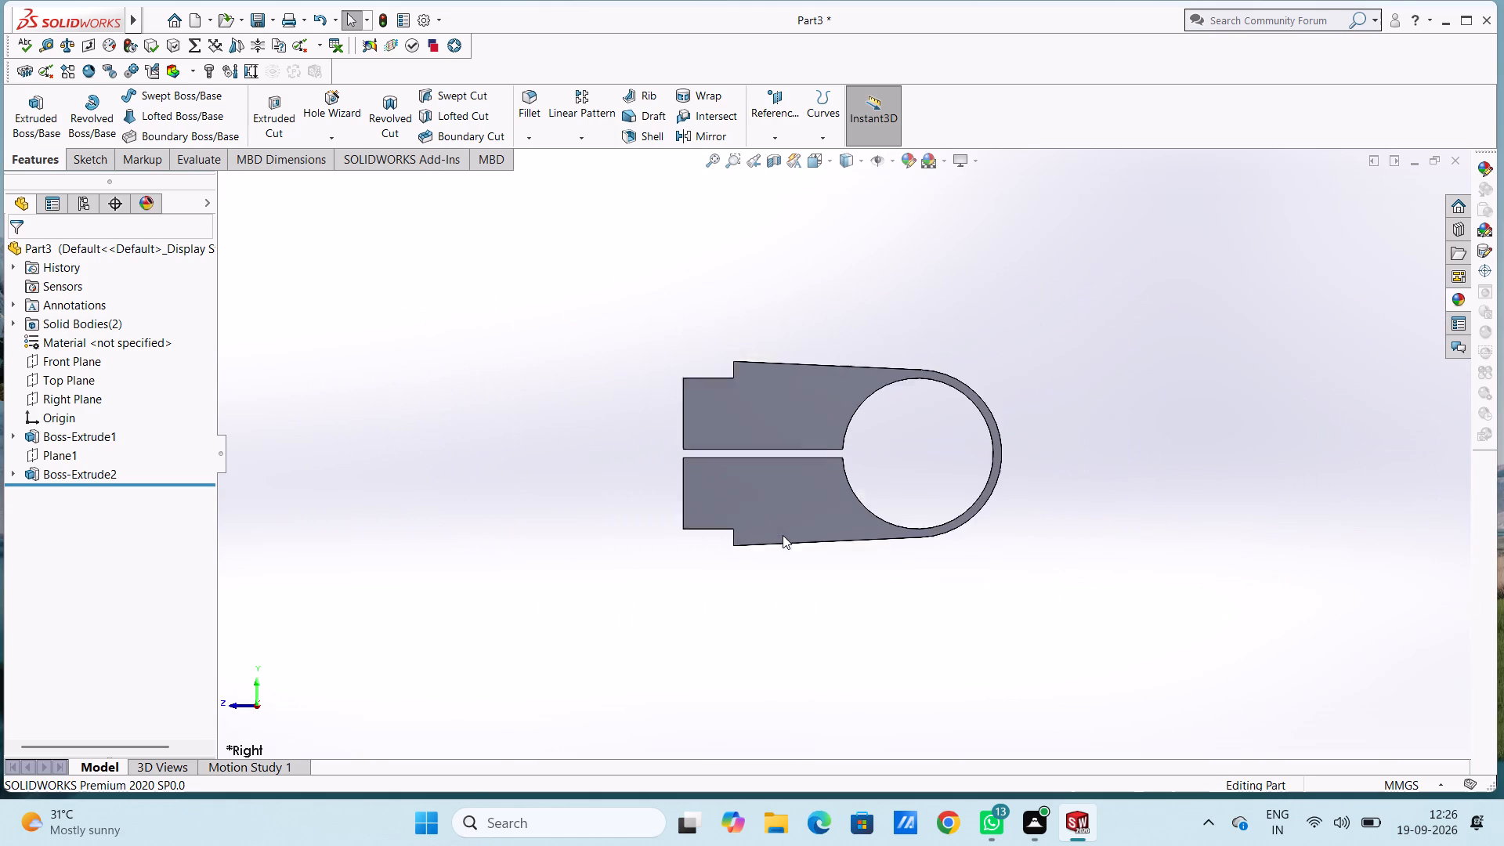
{"action": "scroll", "coordinate": [783, 535], "scroll_direction": "up", "scroll_amount": 2}
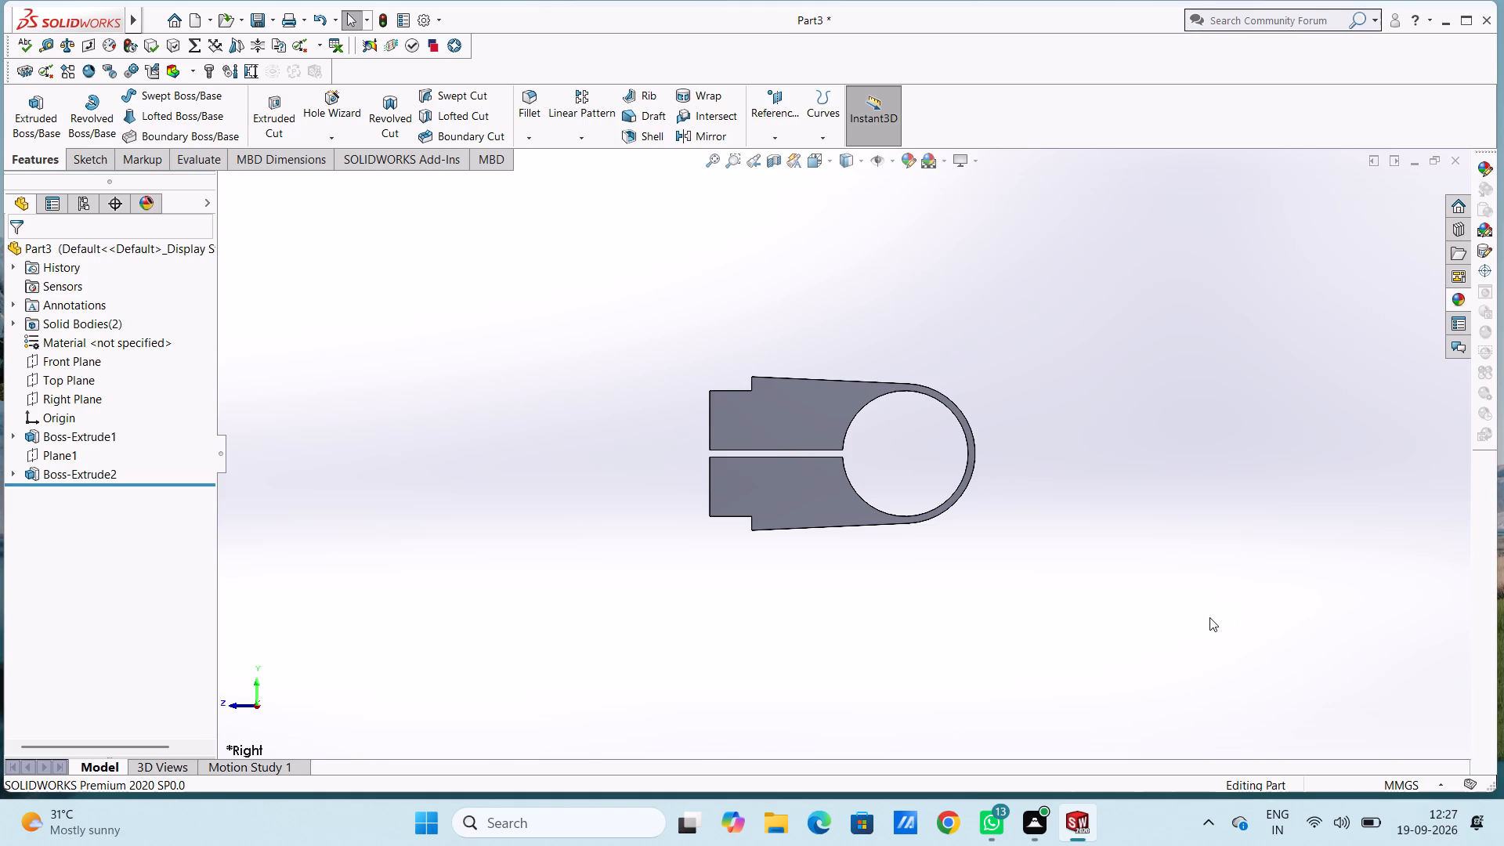
Create a reference plane from the Top Plane with a 0 mm offset and view it from the top.
{"action": "left_click", "coordinate": [783, 110]}
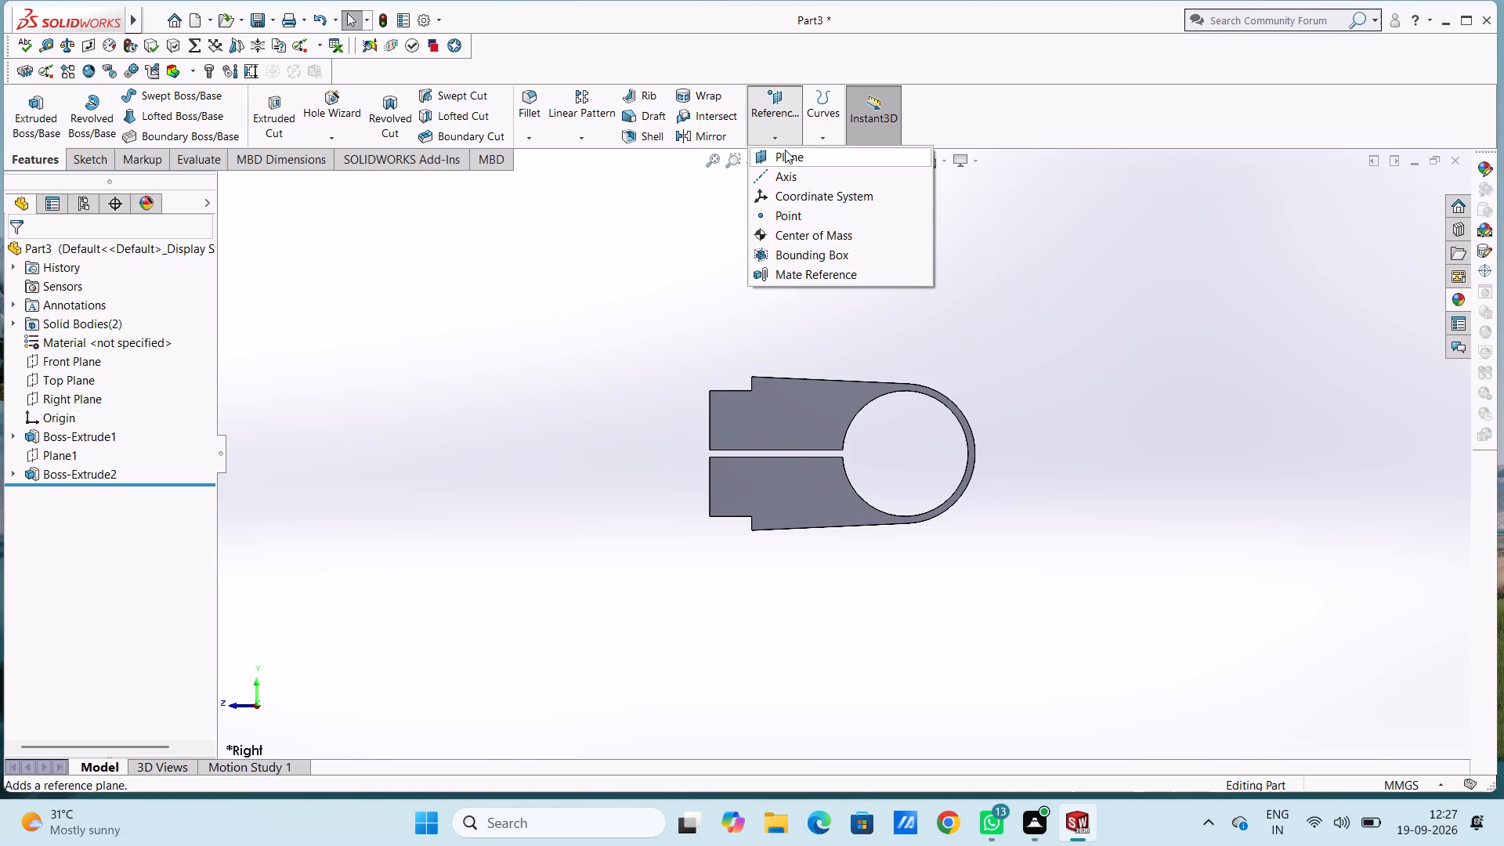
{"action": "left_click", "coordinate": [785, 150]}
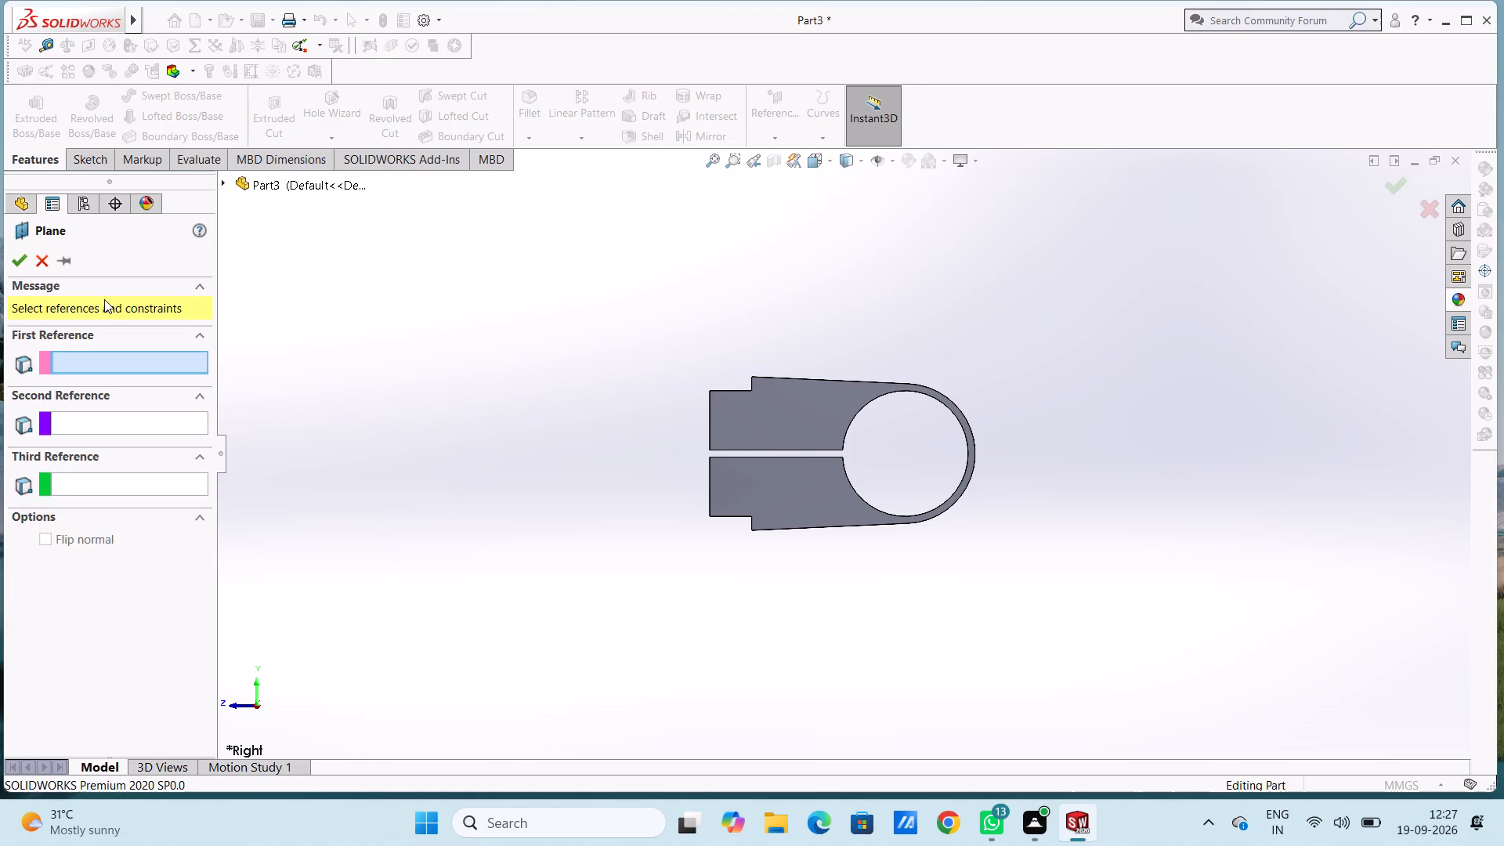
{"action": "left_click", "coordinate": [244, 184]}
{"action": "left_click", "coordinate": [220, 181]}
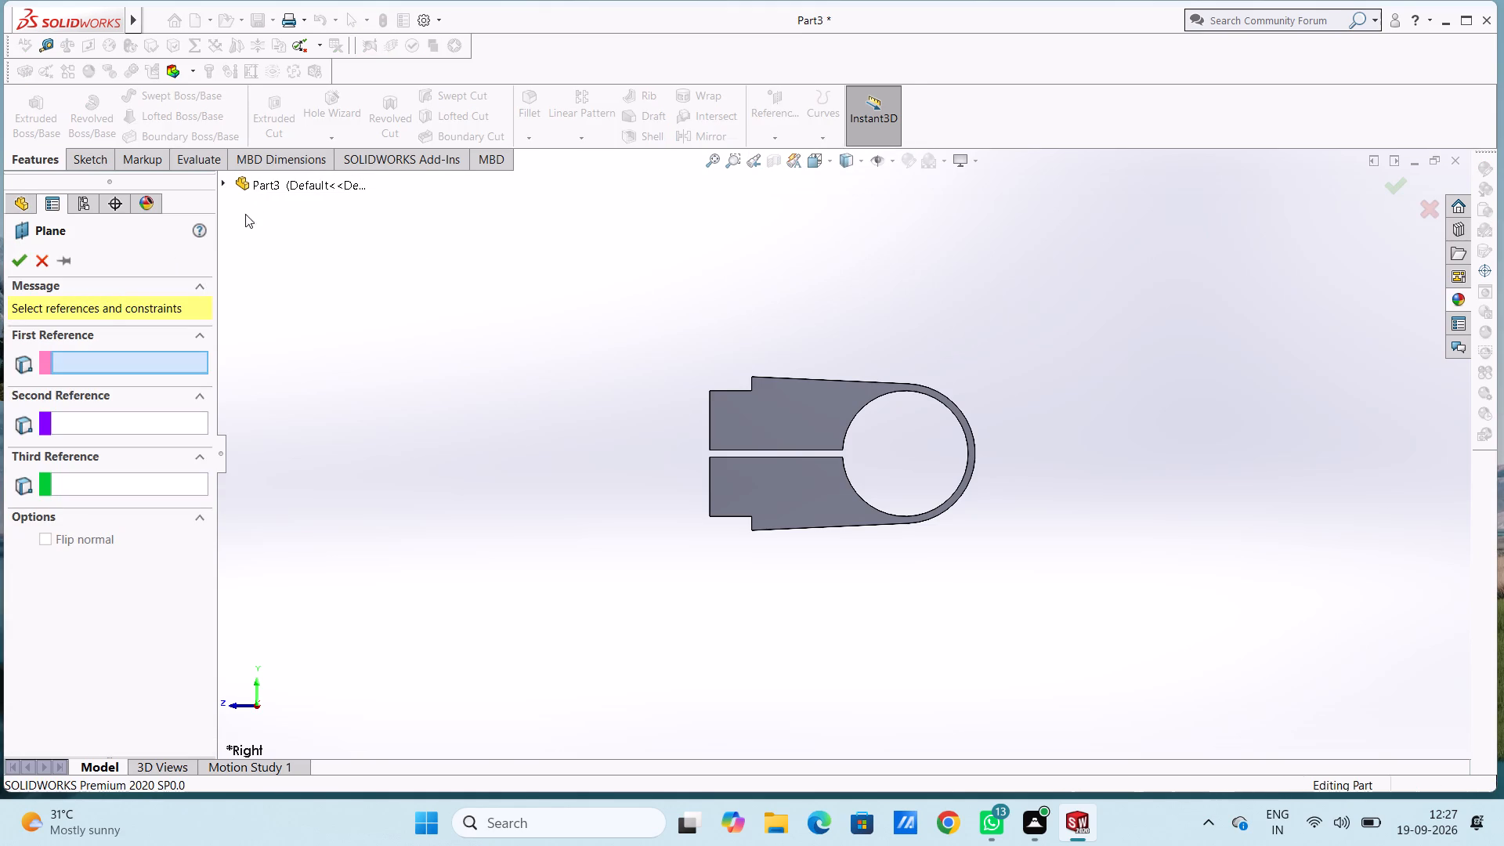
{"action": "left_click", "coordinate": [277, 194]}
{"action": "left_click", "coordinate": [280, 187]}
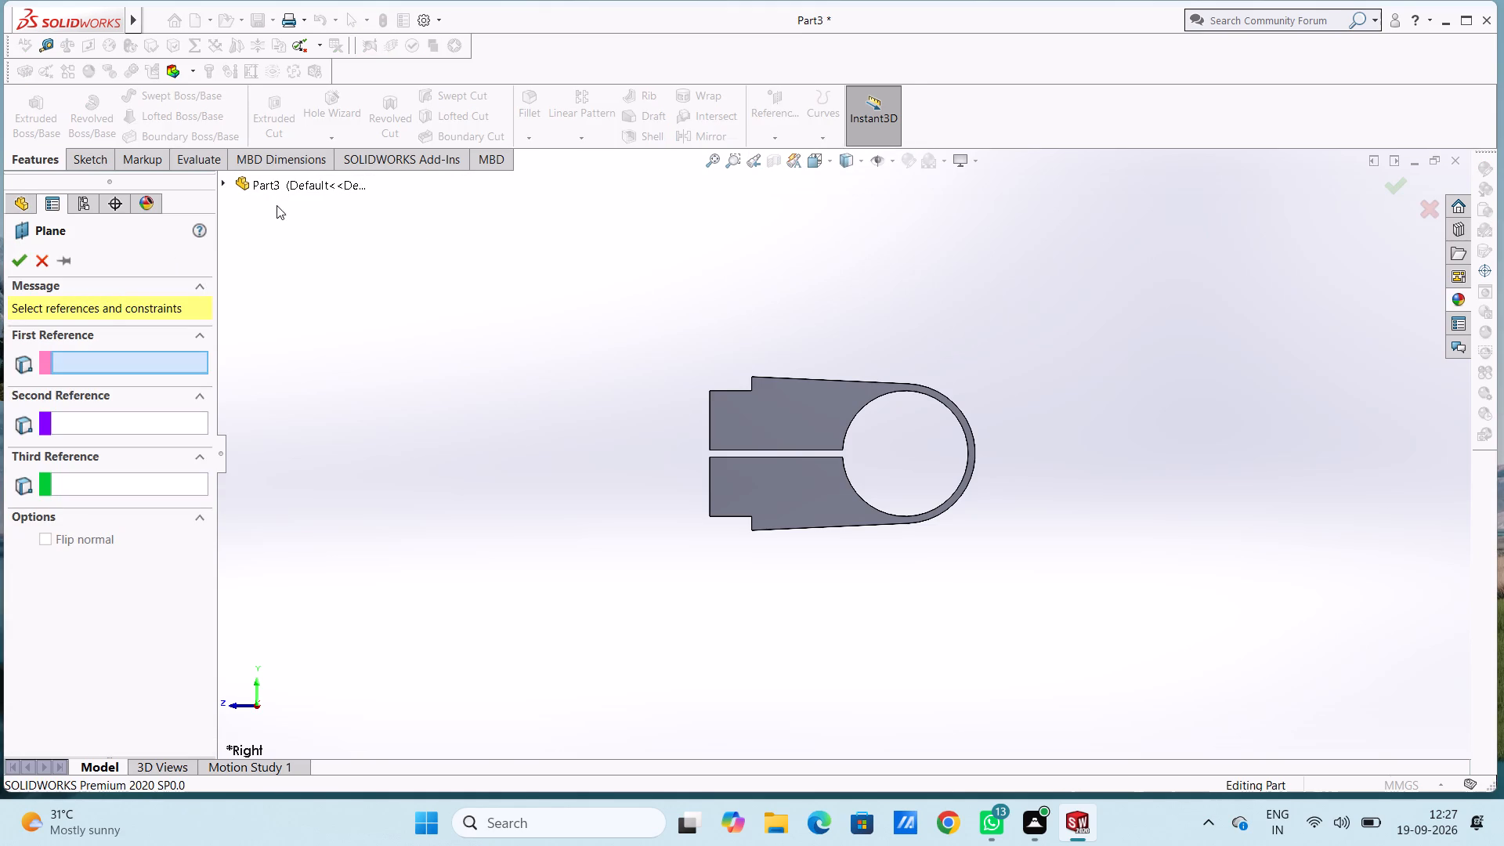
{"action": "left_click", "coordinate": [223, 177]}
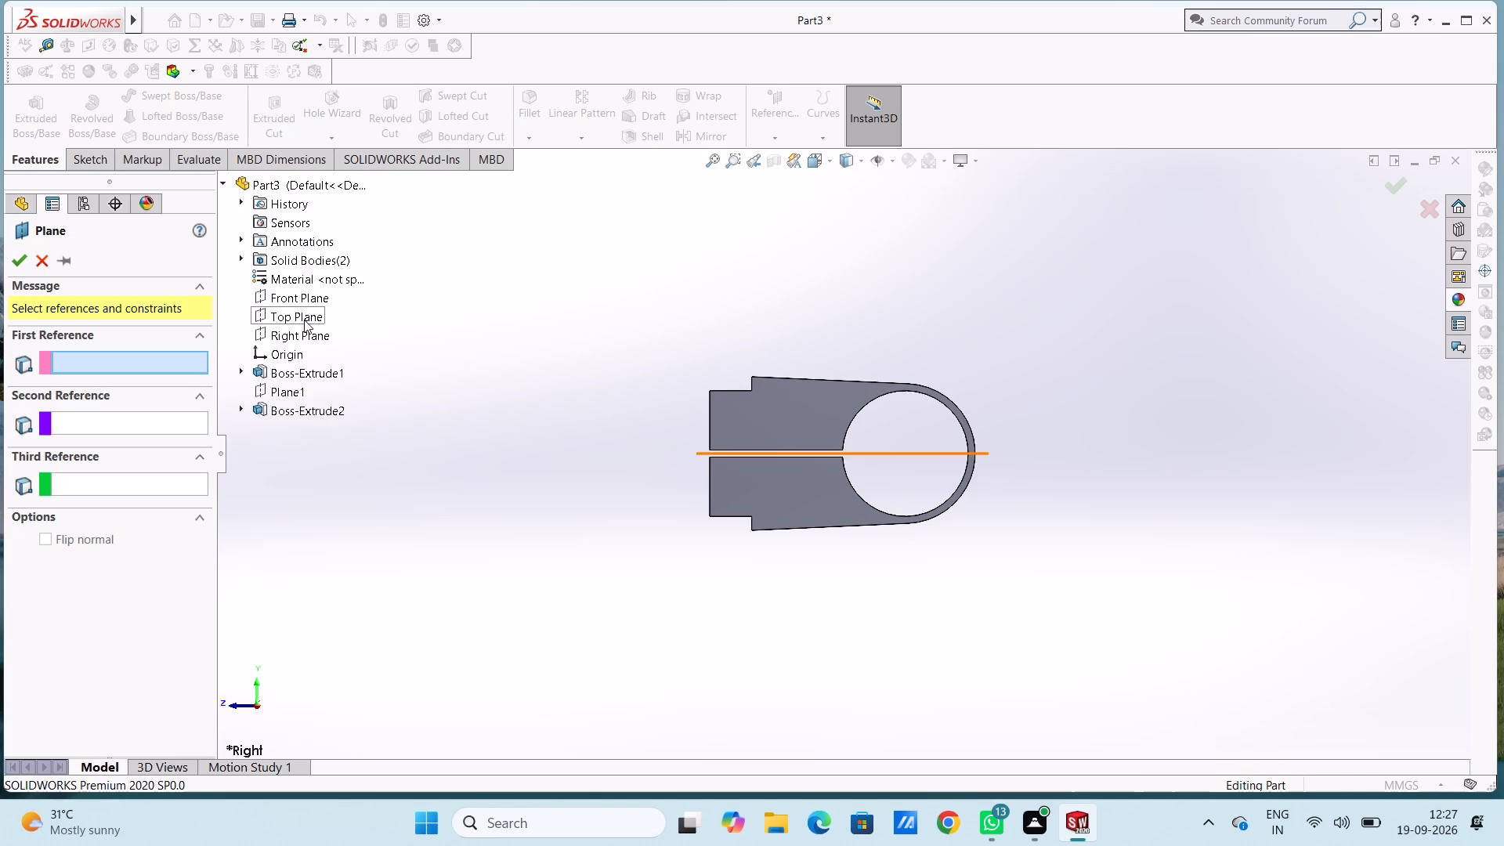
{"action": "left_click", "coordinate": [304, 320]}
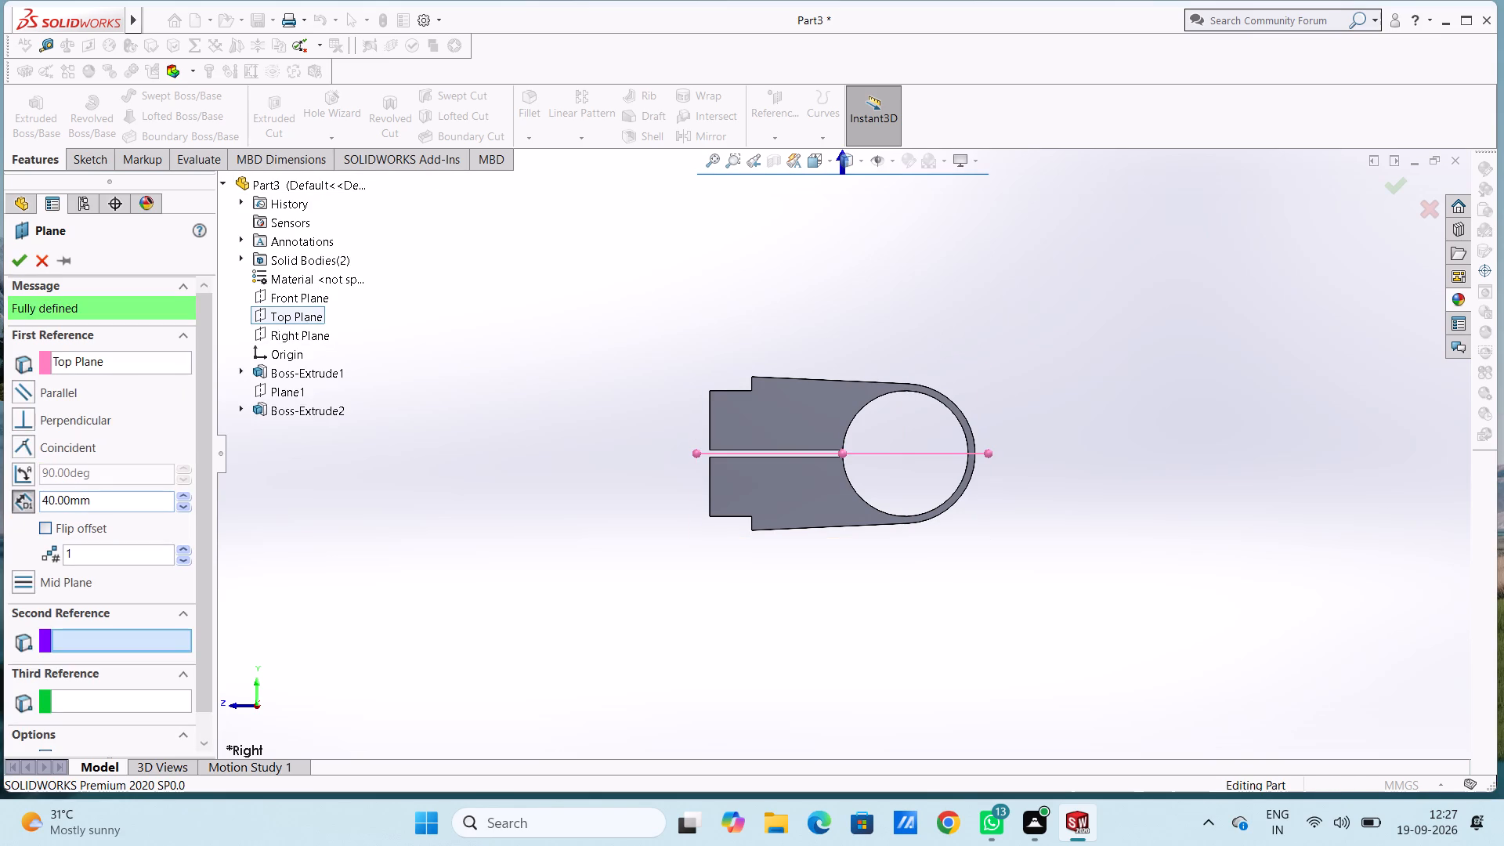
{"action": "double_click", "coordinate": [147, 504]}
{"action": "key", "text": "0"}
{"action": "key", "text": "Return"}
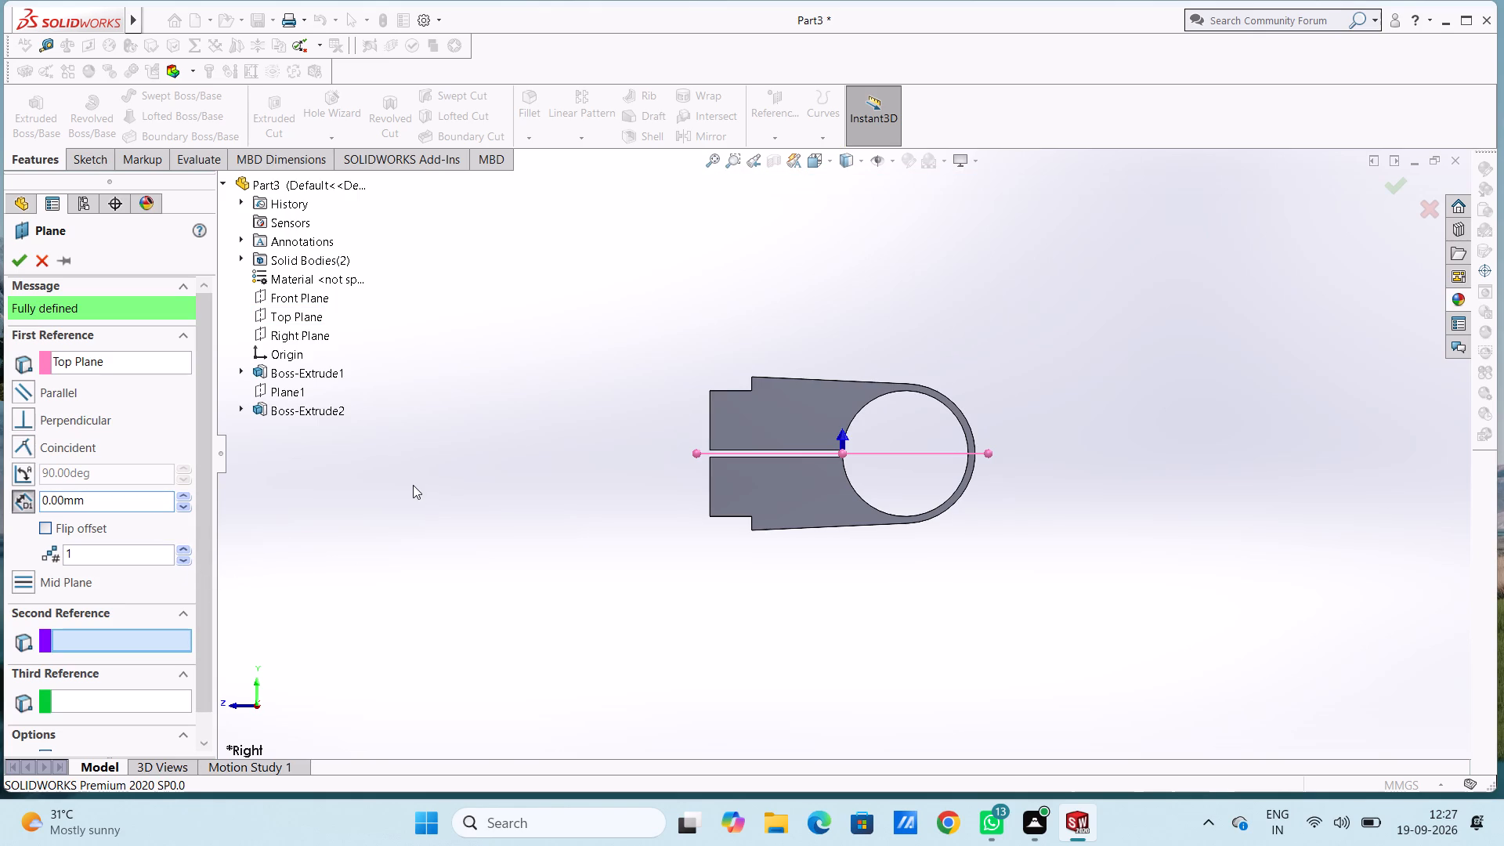
{"action": "left_click", "coordinate": [24, 268]}
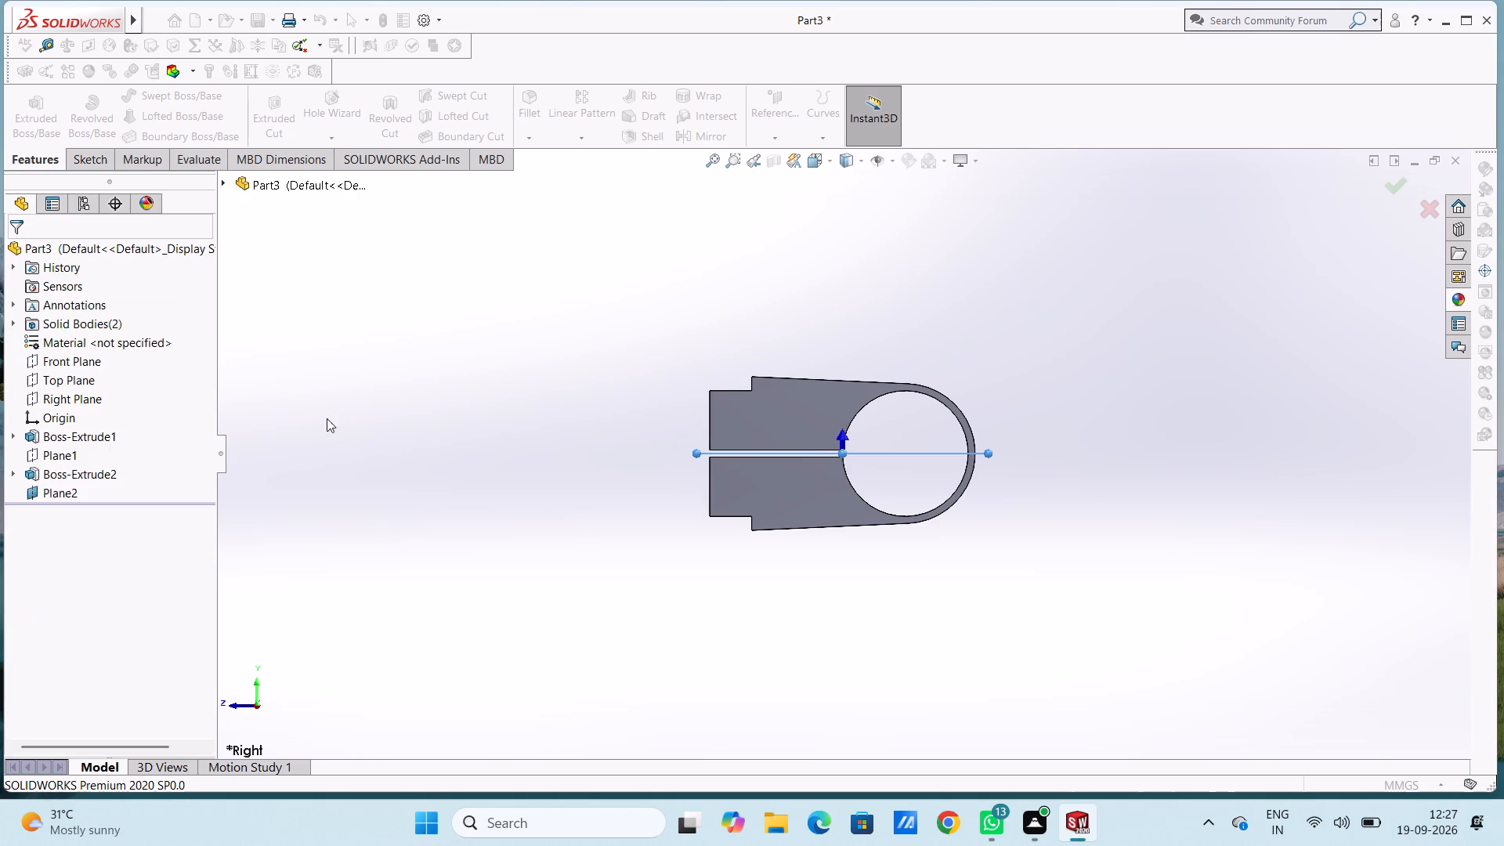
{"action": "left_click", "coordinate": [337, 403]}
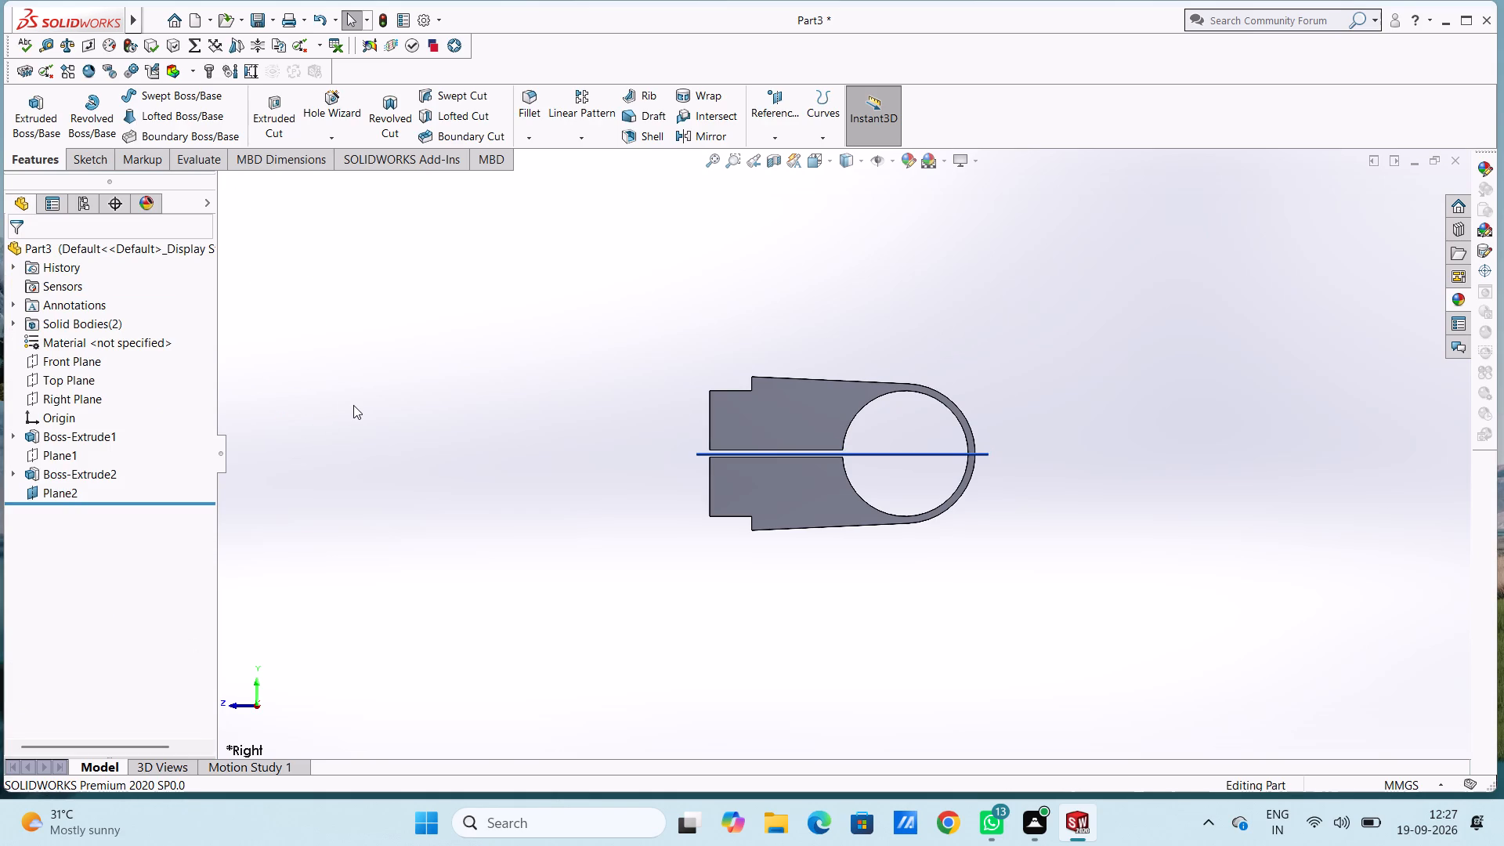
{"action": "key", "text": "ctrl+5"}
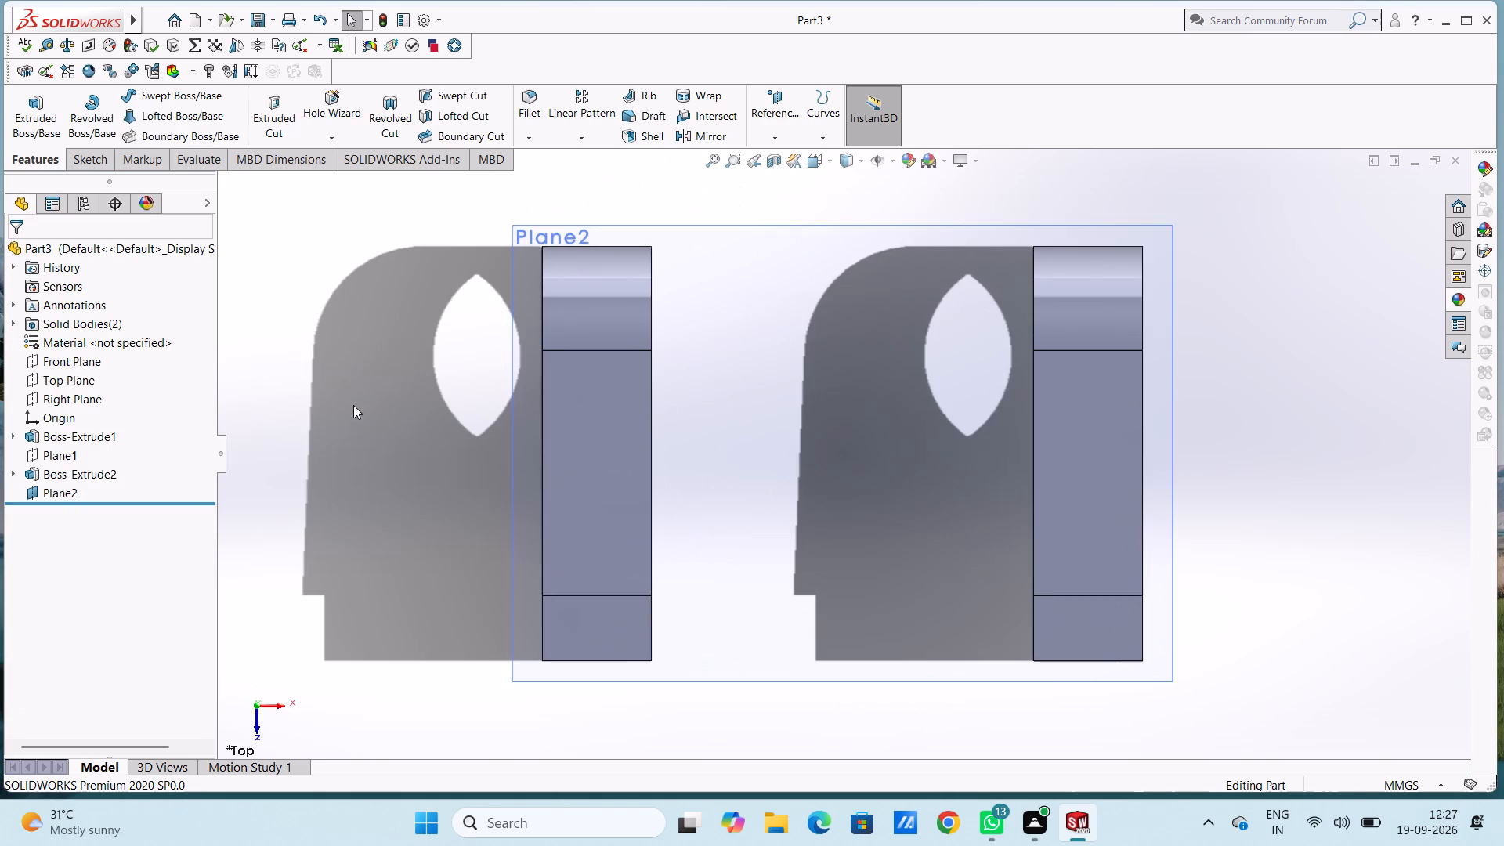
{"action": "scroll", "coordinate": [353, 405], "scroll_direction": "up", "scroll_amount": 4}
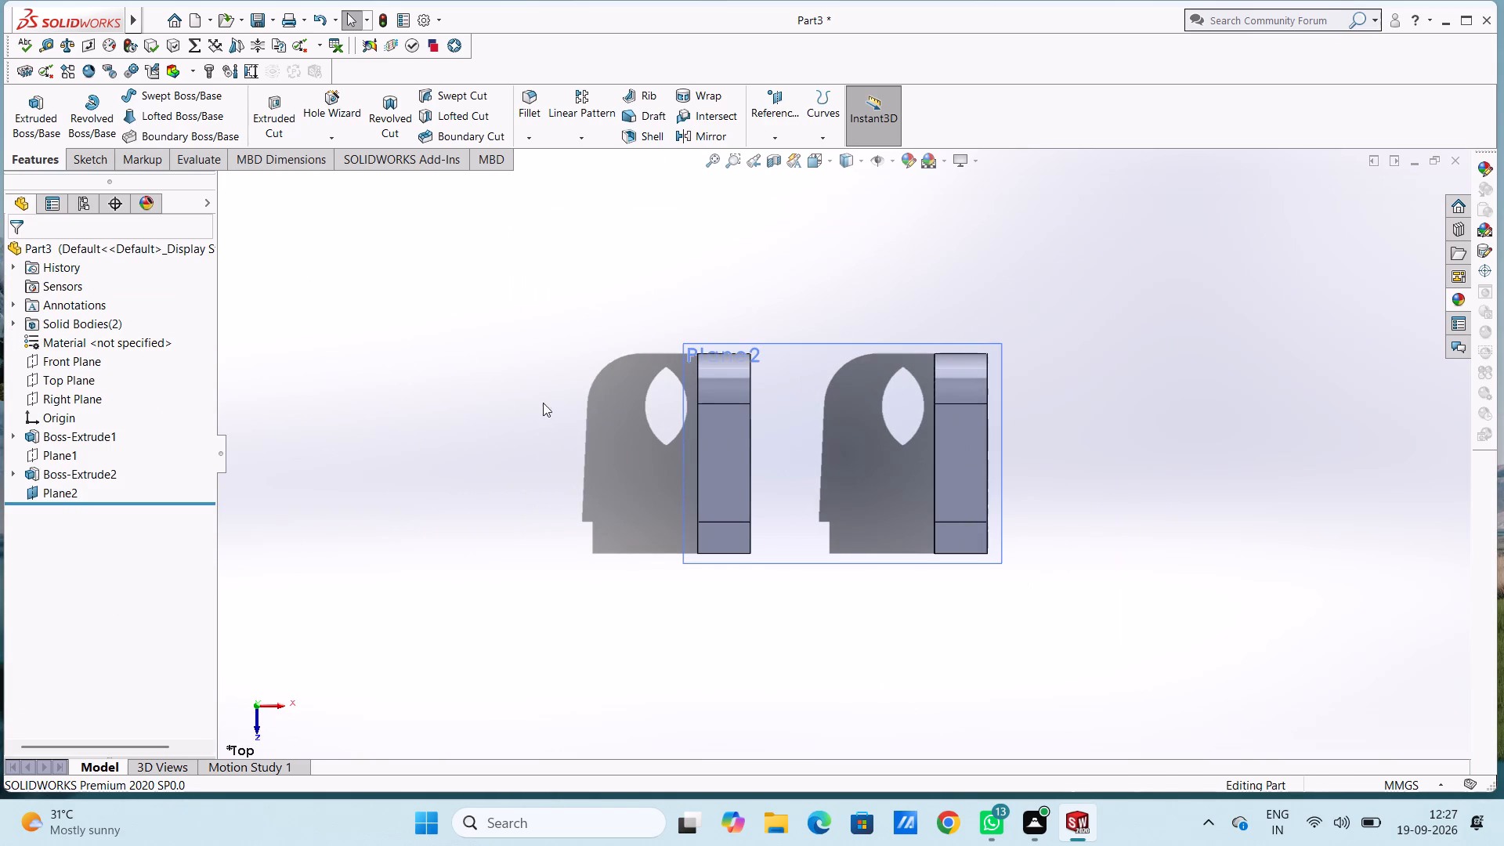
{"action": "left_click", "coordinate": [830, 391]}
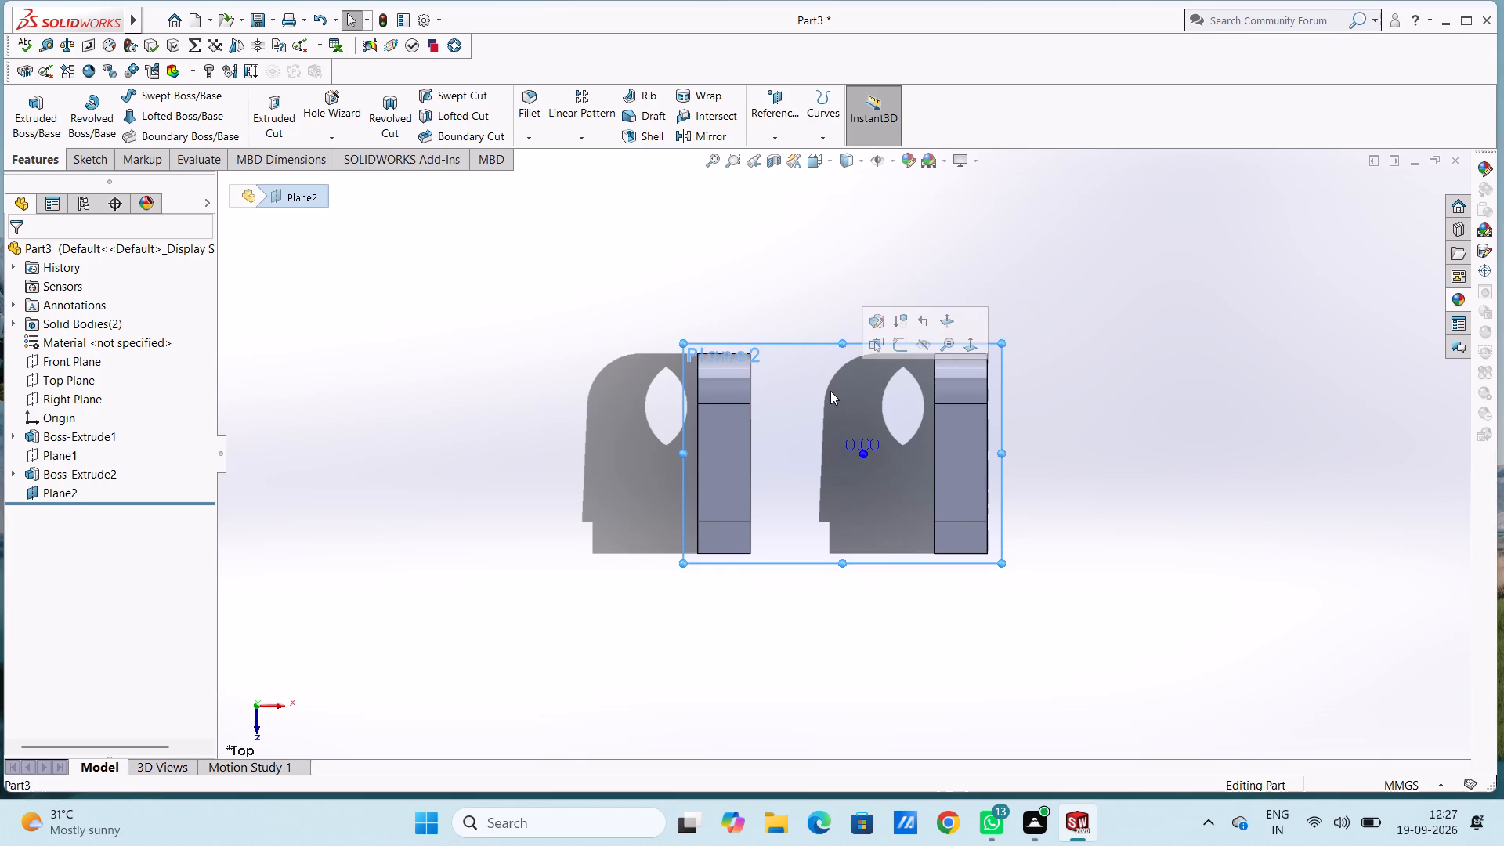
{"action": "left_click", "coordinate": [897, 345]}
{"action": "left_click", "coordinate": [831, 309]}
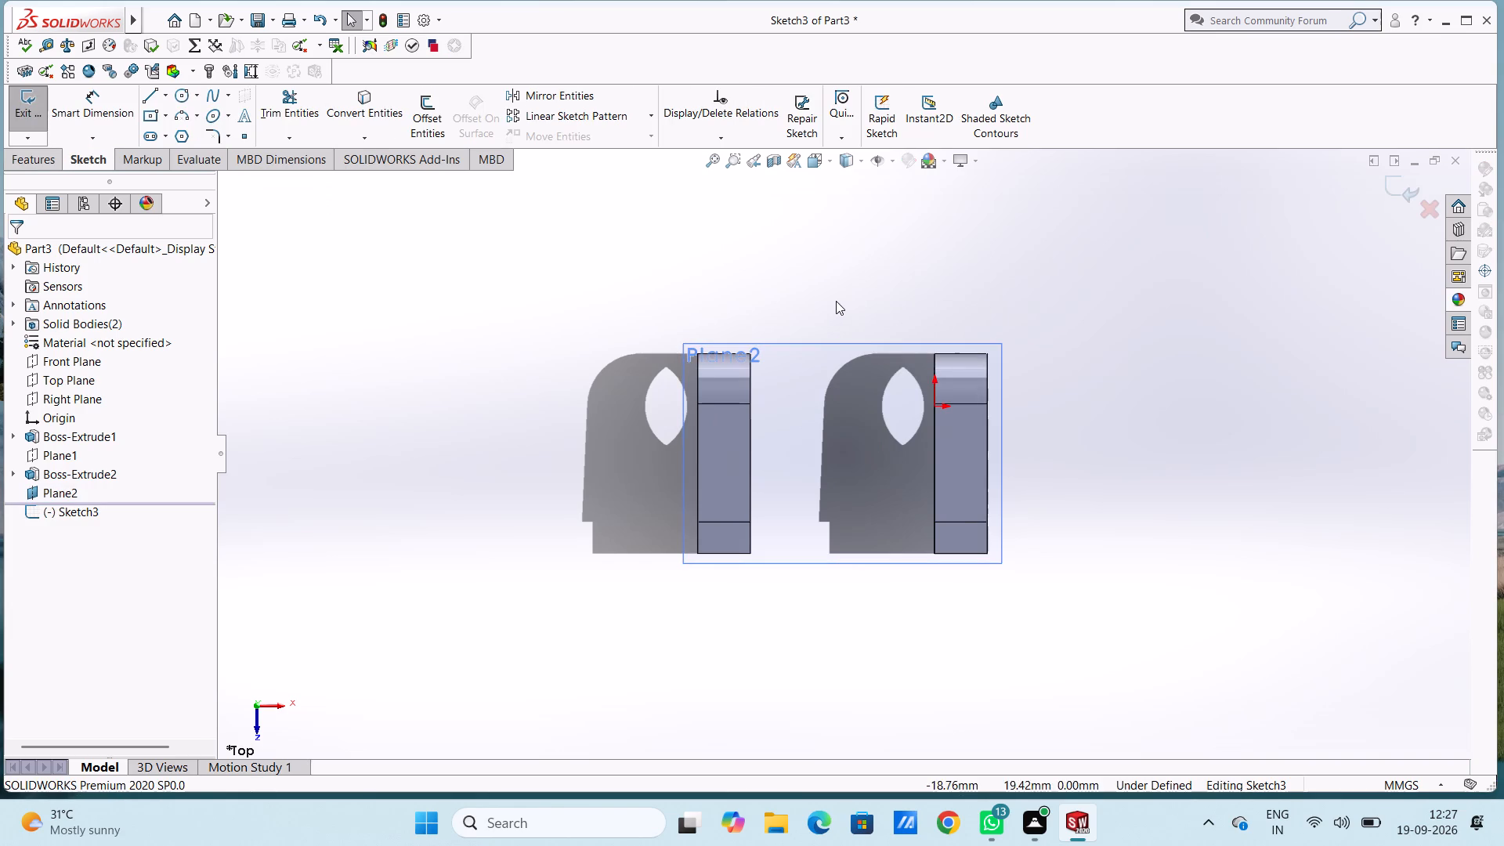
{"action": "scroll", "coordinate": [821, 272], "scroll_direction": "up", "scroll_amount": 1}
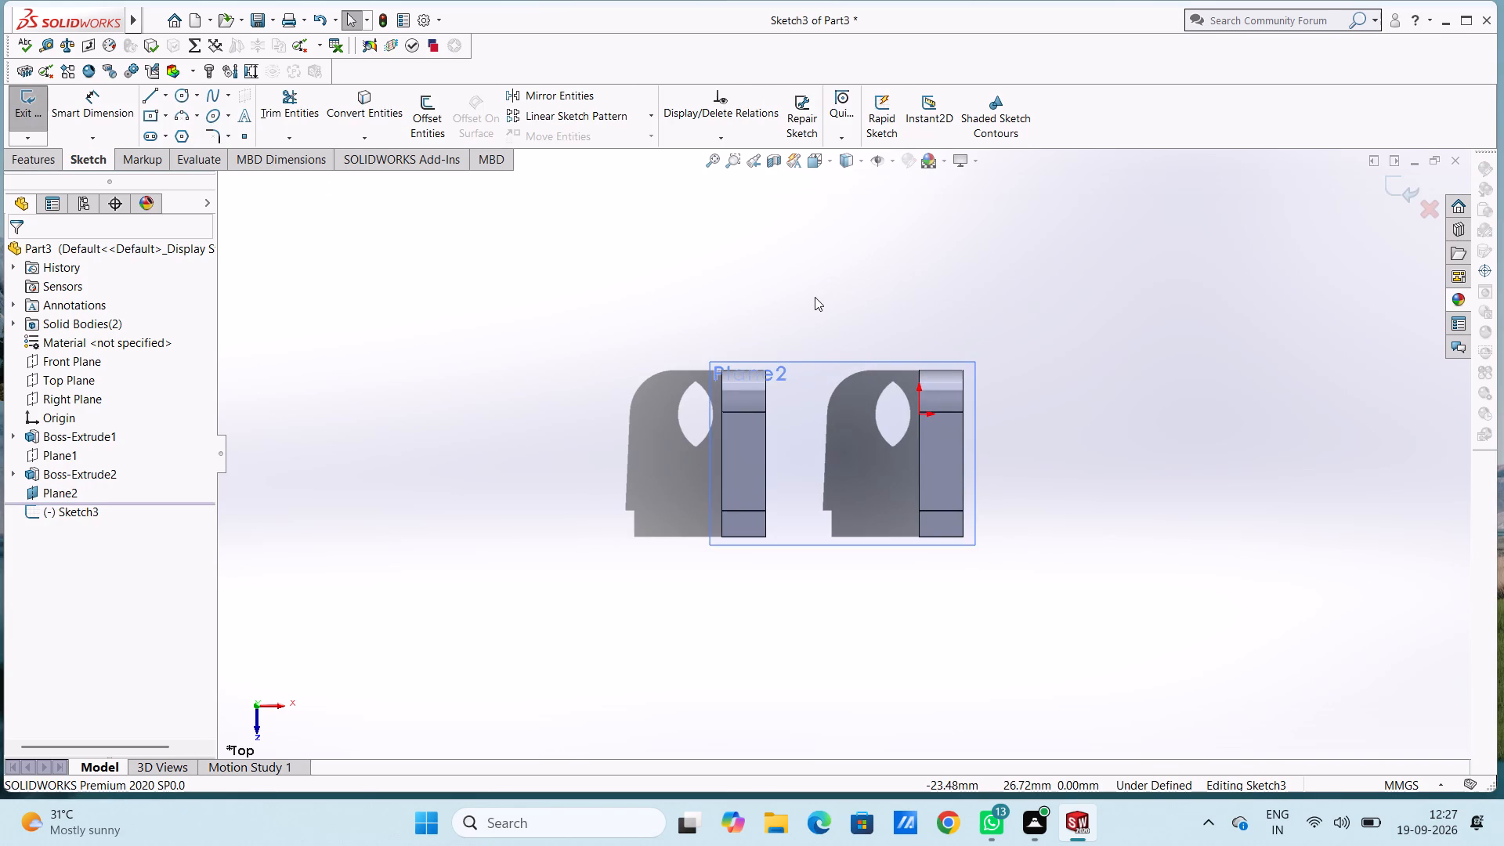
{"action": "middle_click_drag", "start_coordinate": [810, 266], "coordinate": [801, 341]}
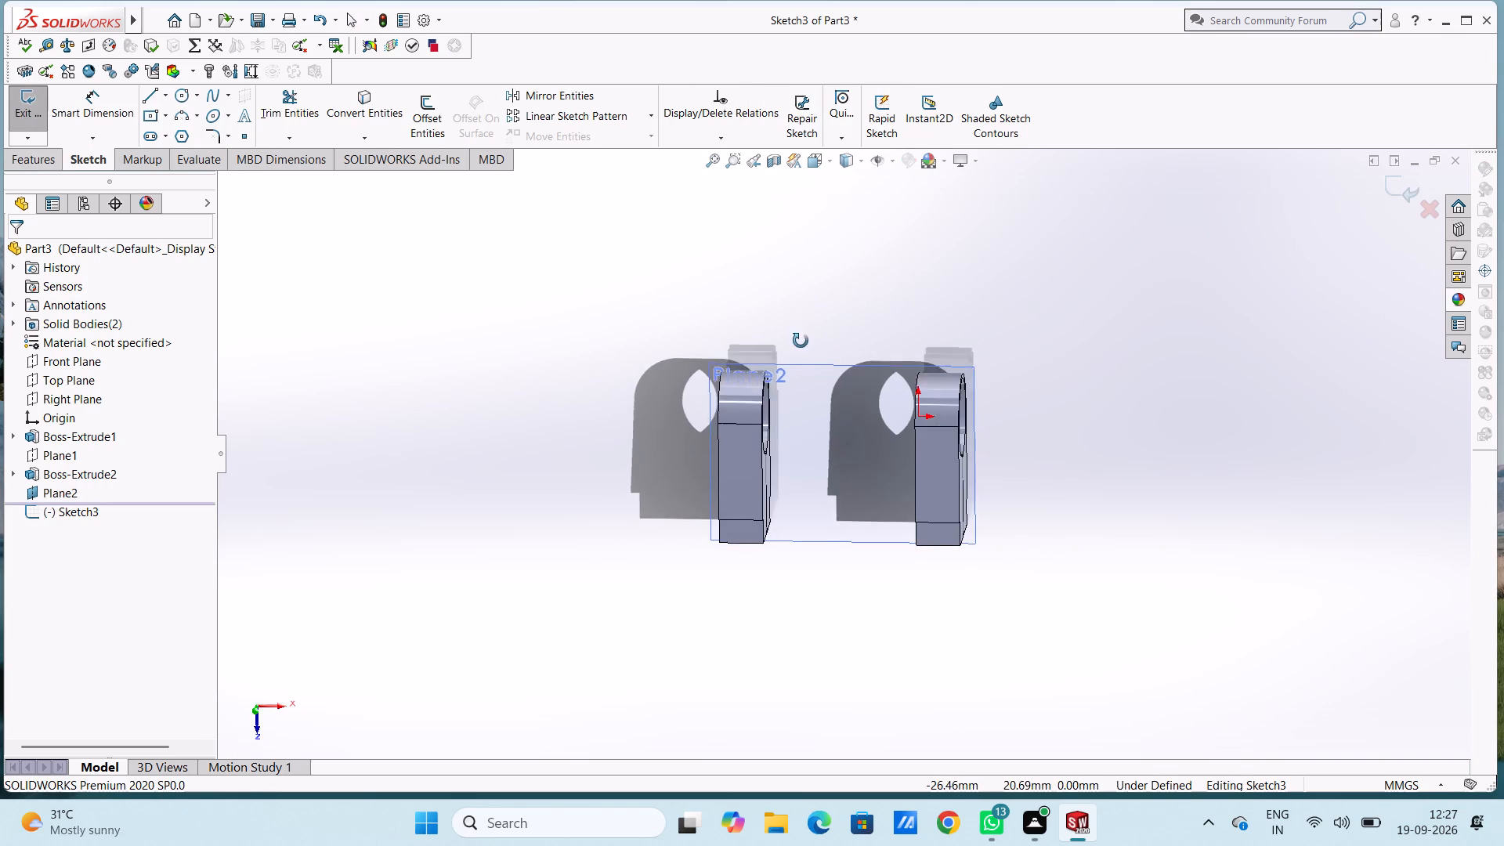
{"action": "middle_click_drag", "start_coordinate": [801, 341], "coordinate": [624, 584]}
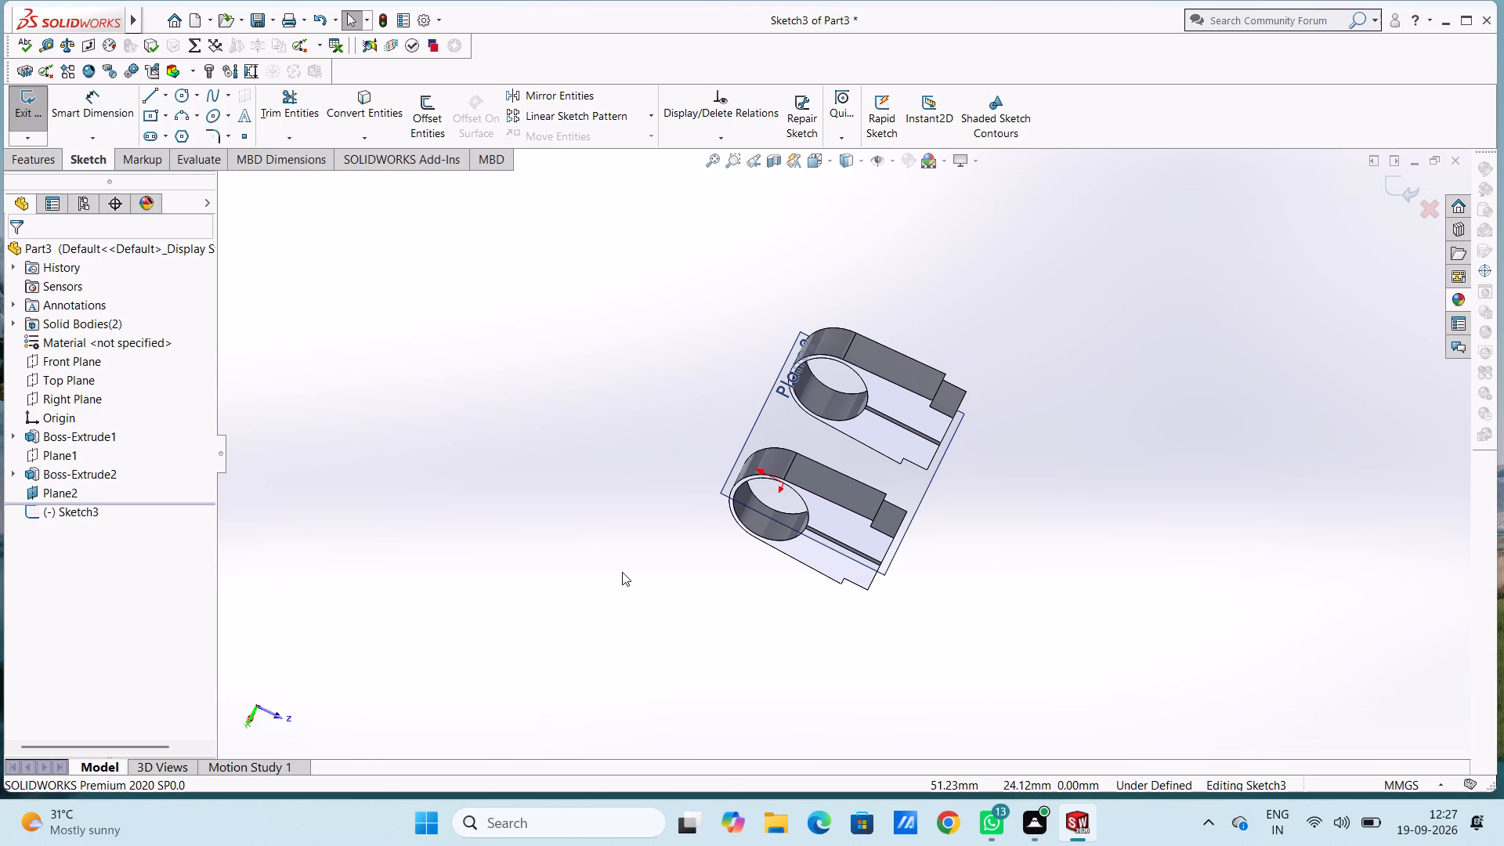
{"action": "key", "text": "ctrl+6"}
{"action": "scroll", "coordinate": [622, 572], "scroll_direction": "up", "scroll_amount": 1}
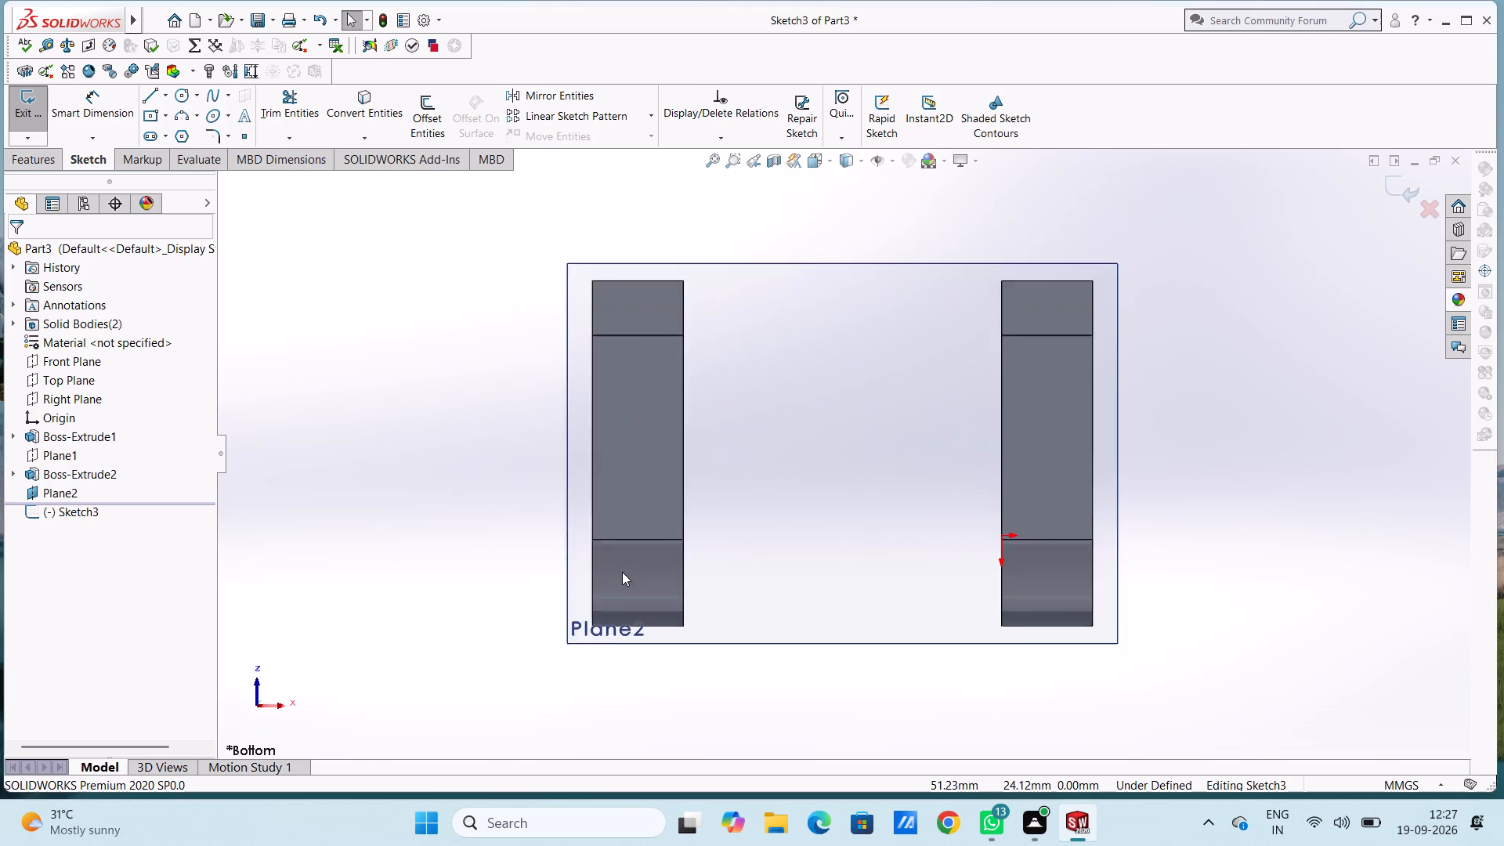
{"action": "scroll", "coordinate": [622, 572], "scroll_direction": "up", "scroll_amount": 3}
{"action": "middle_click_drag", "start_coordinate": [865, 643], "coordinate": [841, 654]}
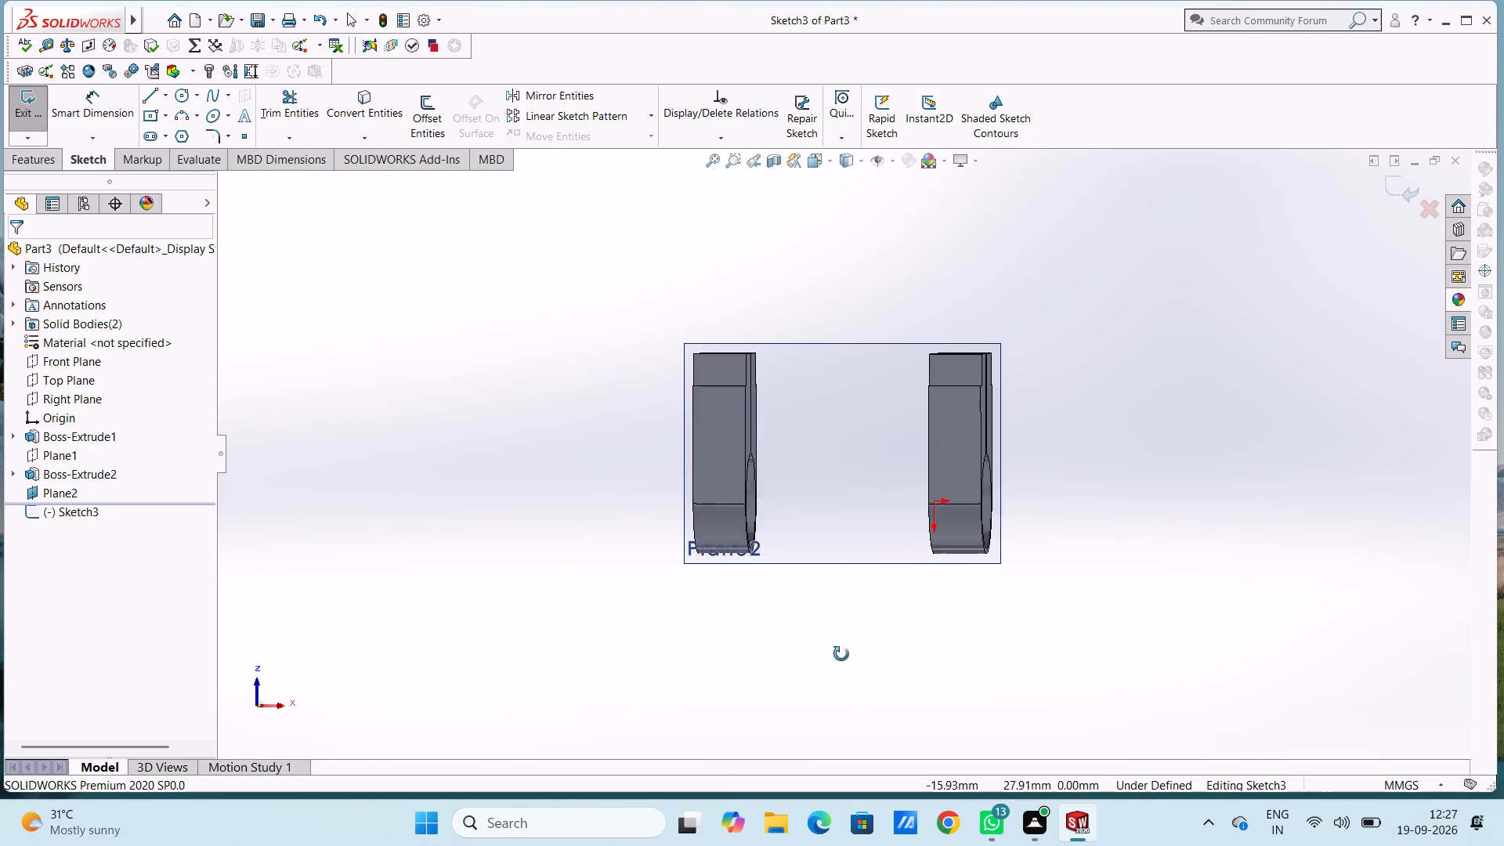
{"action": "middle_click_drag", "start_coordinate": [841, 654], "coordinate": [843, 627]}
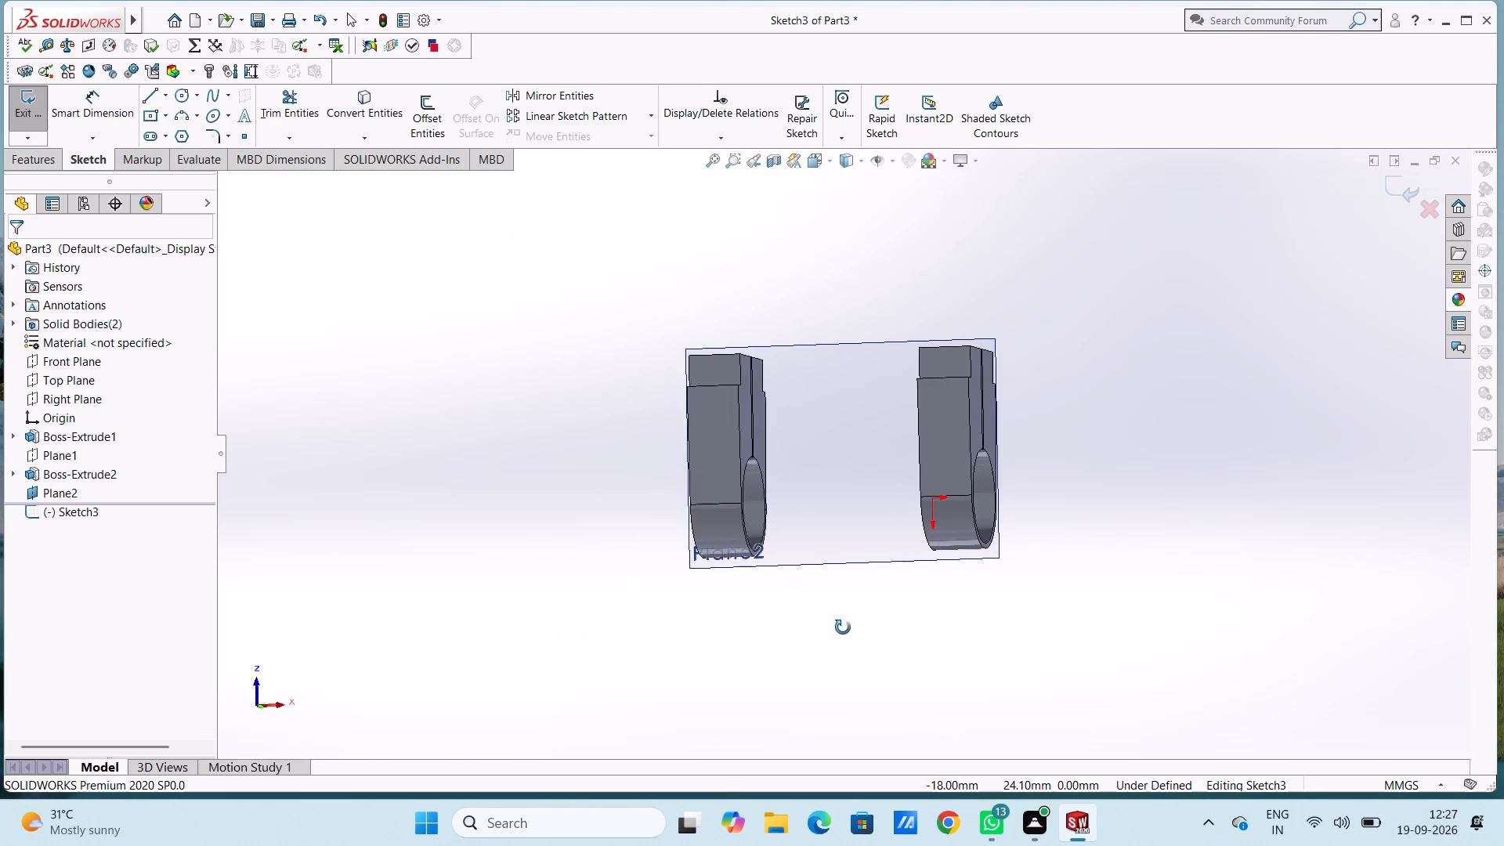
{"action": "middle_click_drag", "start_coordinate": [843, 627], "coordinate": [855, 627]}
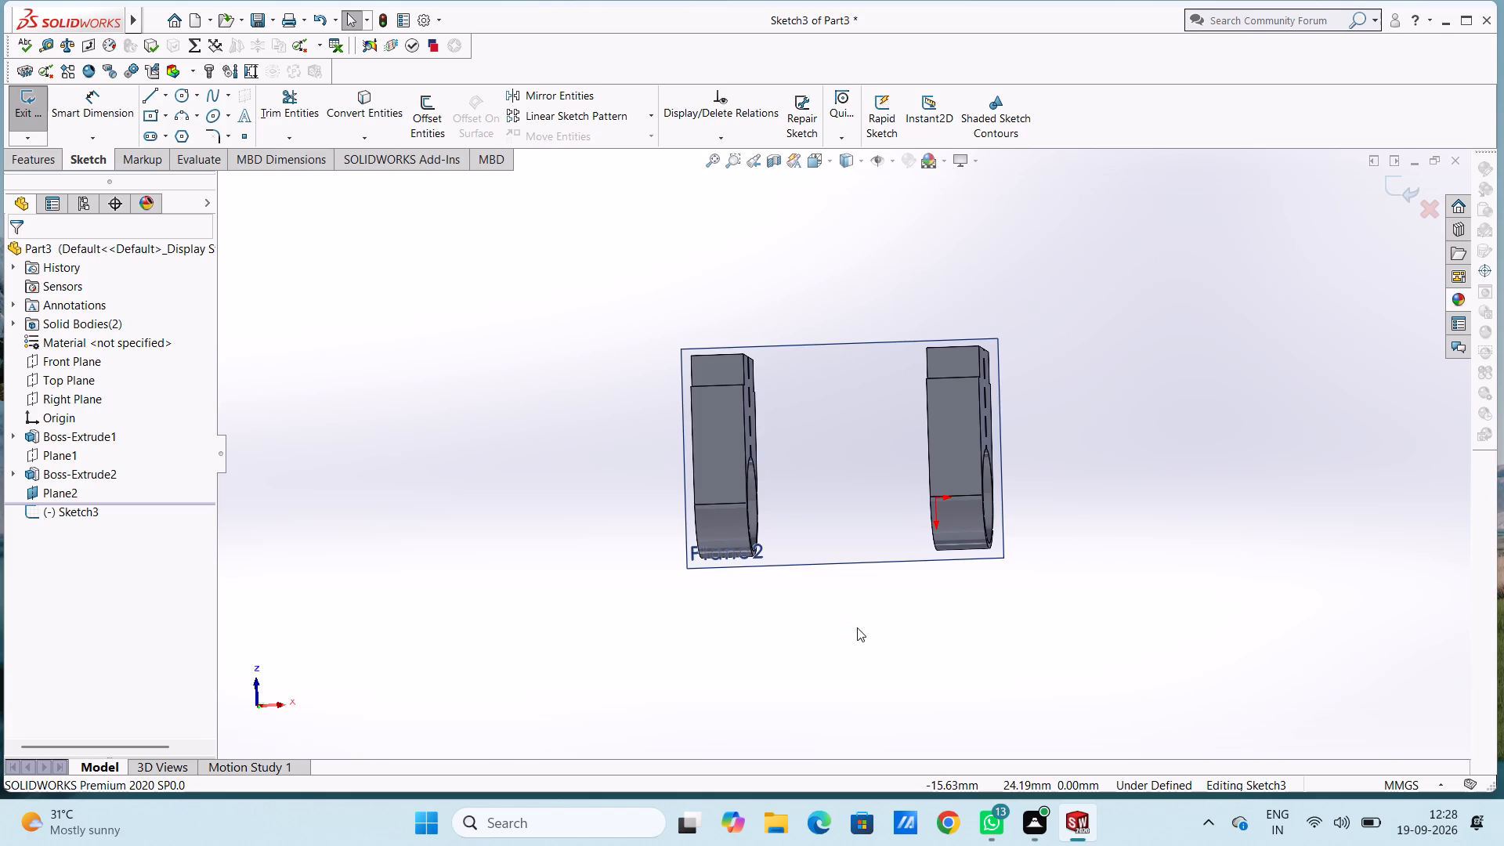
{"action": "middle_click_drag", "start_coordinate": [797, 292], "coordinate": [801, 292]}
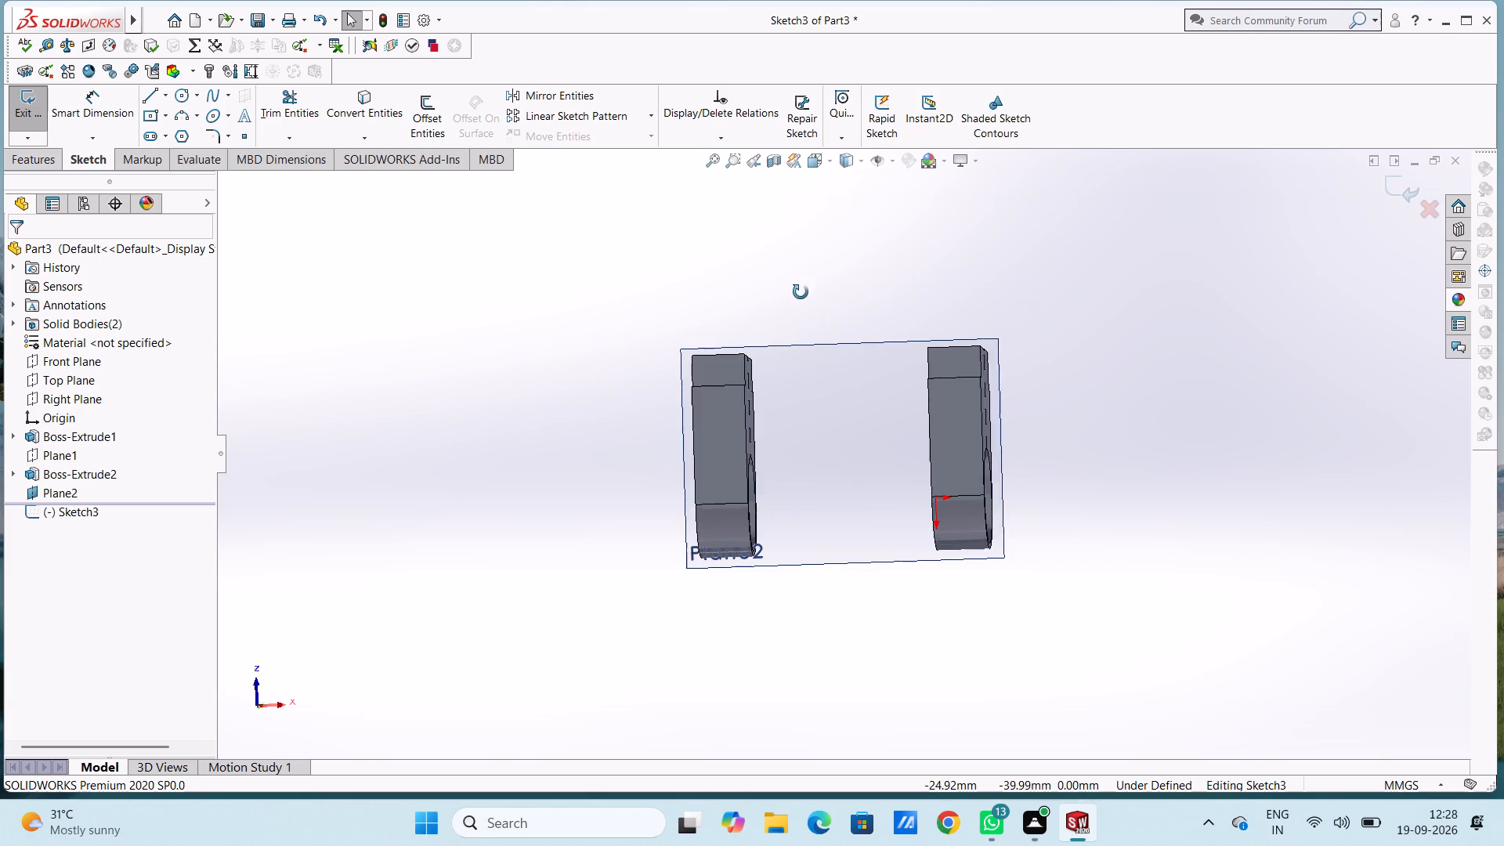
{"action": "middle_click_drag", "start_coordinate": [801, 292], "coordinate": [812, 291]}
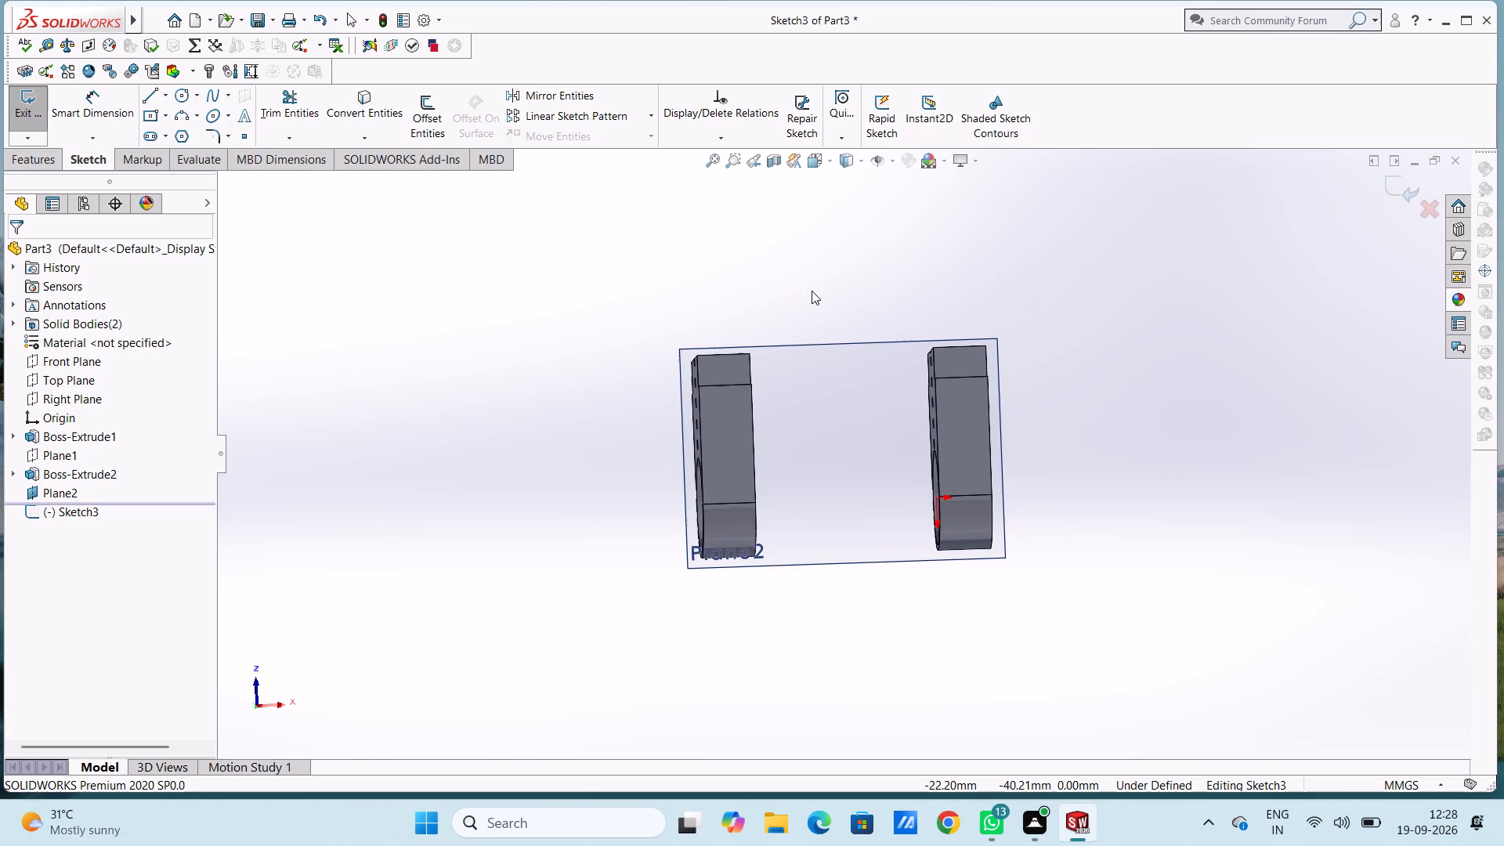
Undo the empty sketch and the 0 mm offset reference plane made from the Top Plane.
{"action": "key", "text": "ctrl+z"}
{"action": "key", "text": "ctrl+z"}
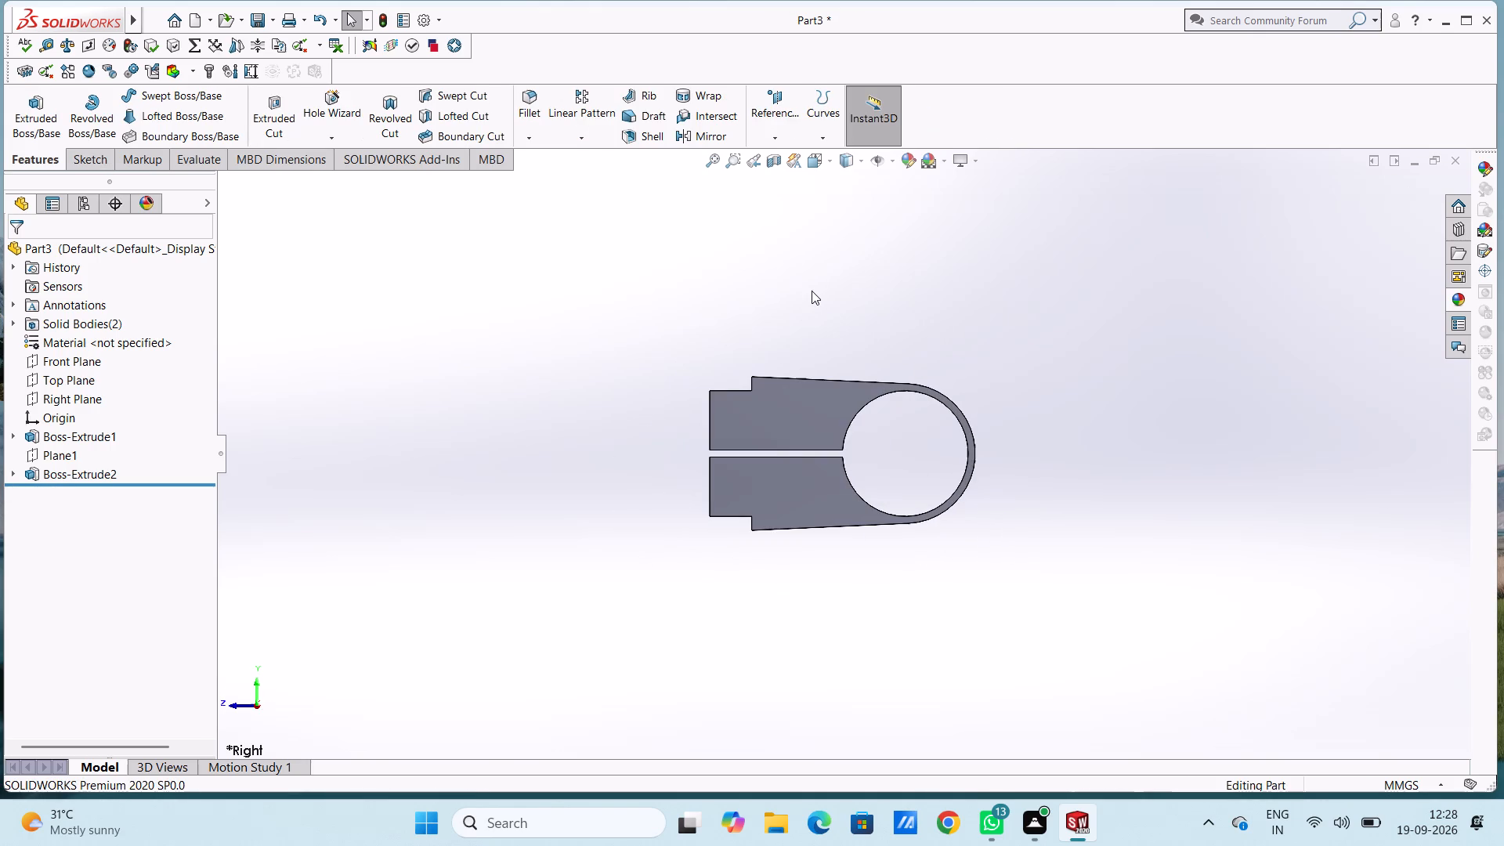
On the second clamp's stepped end face, start a sketch with a 1.5 mm radius circle centred over each clamp's stepped end.
{"action": "key", "text": "ctrl+5"}
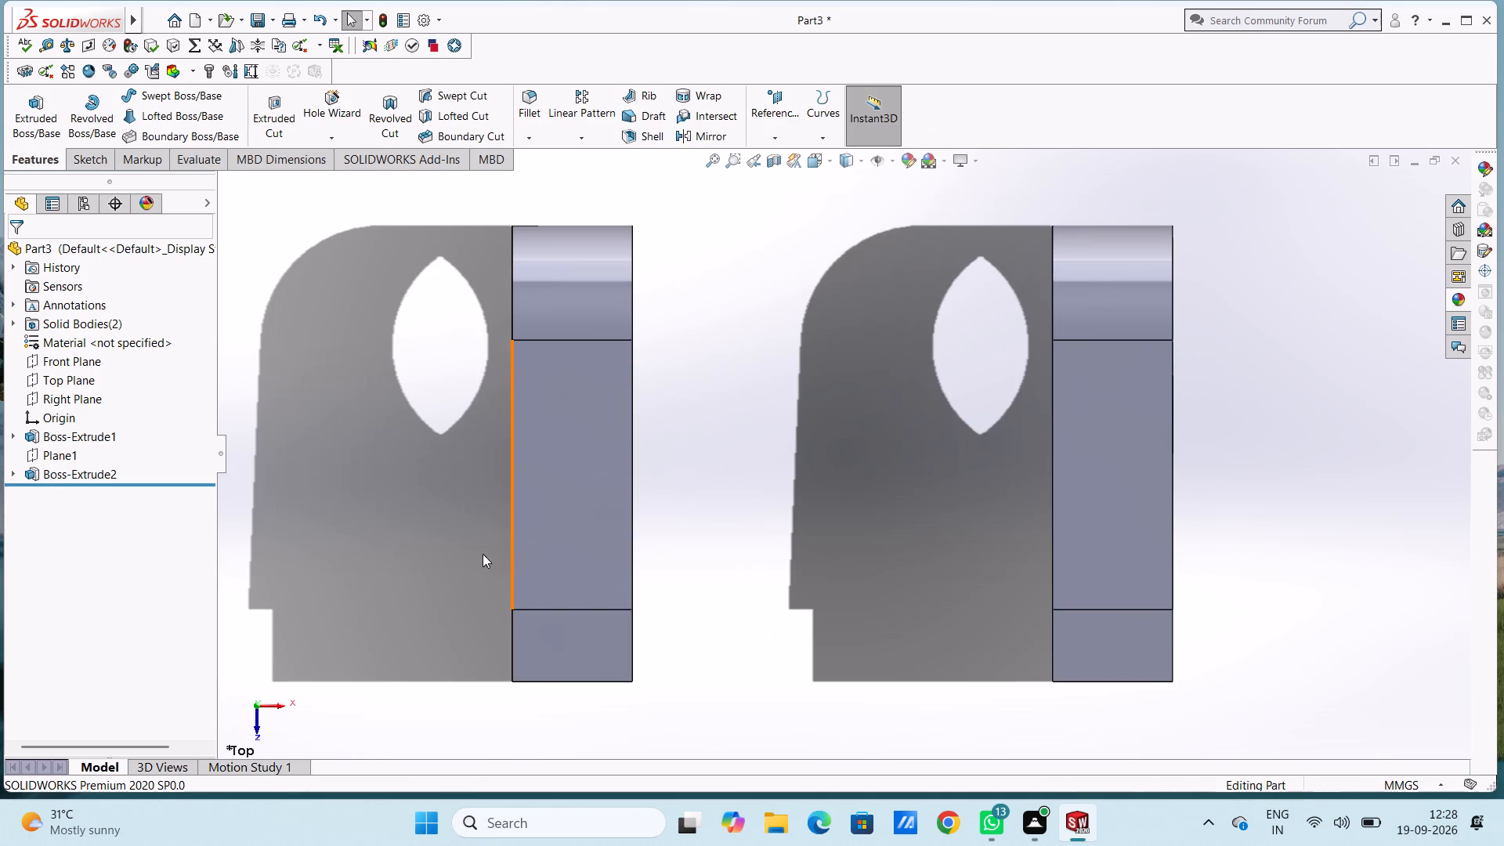
{"action": "left_click", "coordinate": [577, 656]}
{"action": "left_click", "coordinate": [645, 609]}
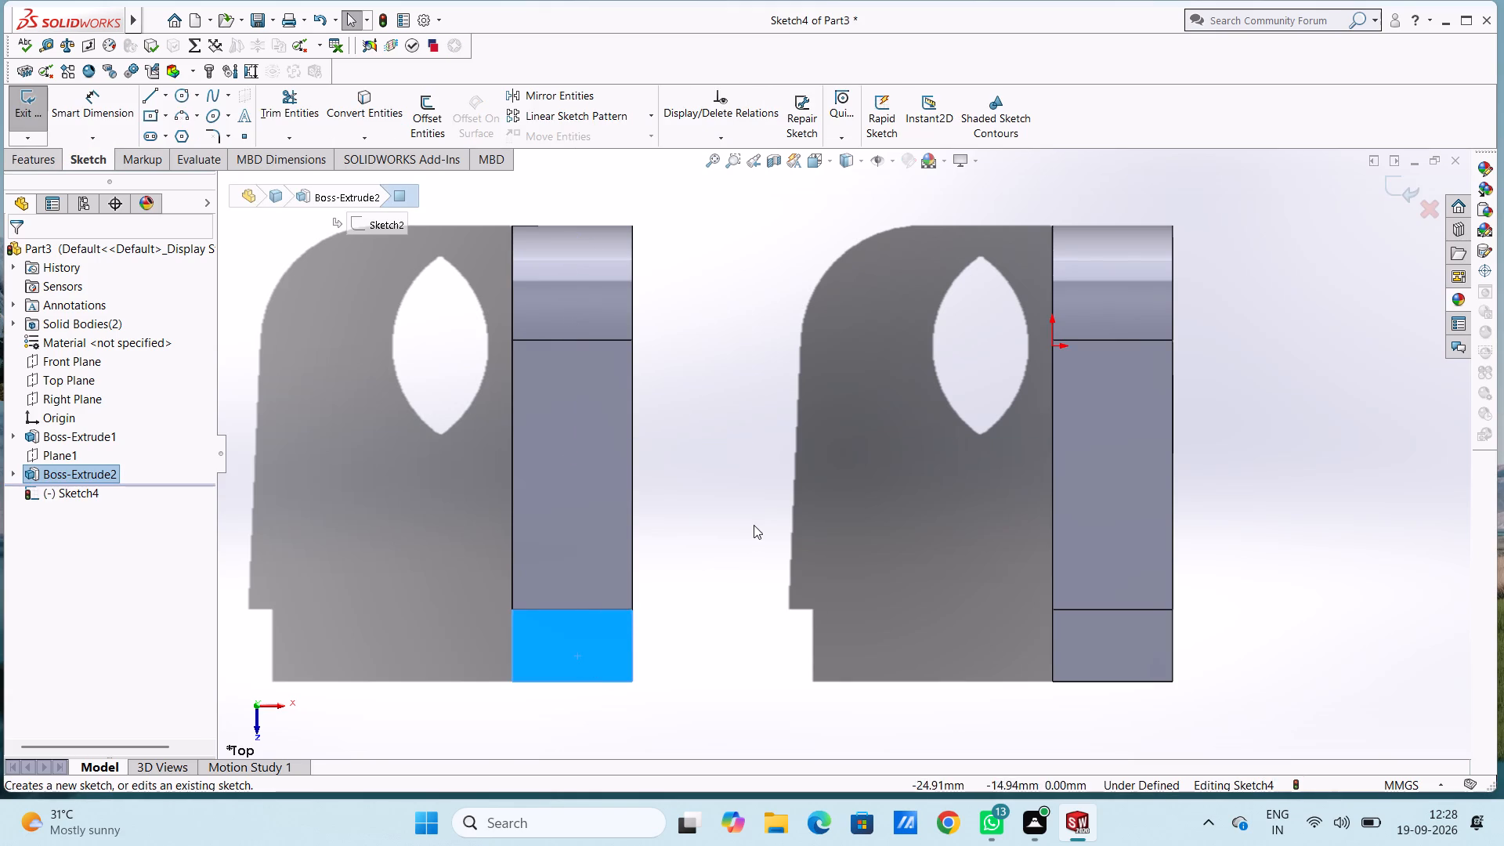
{"action": "left_click", "coordinate": [754, 525]}
{"action": "left_click", "coordinate": [183, 95]}
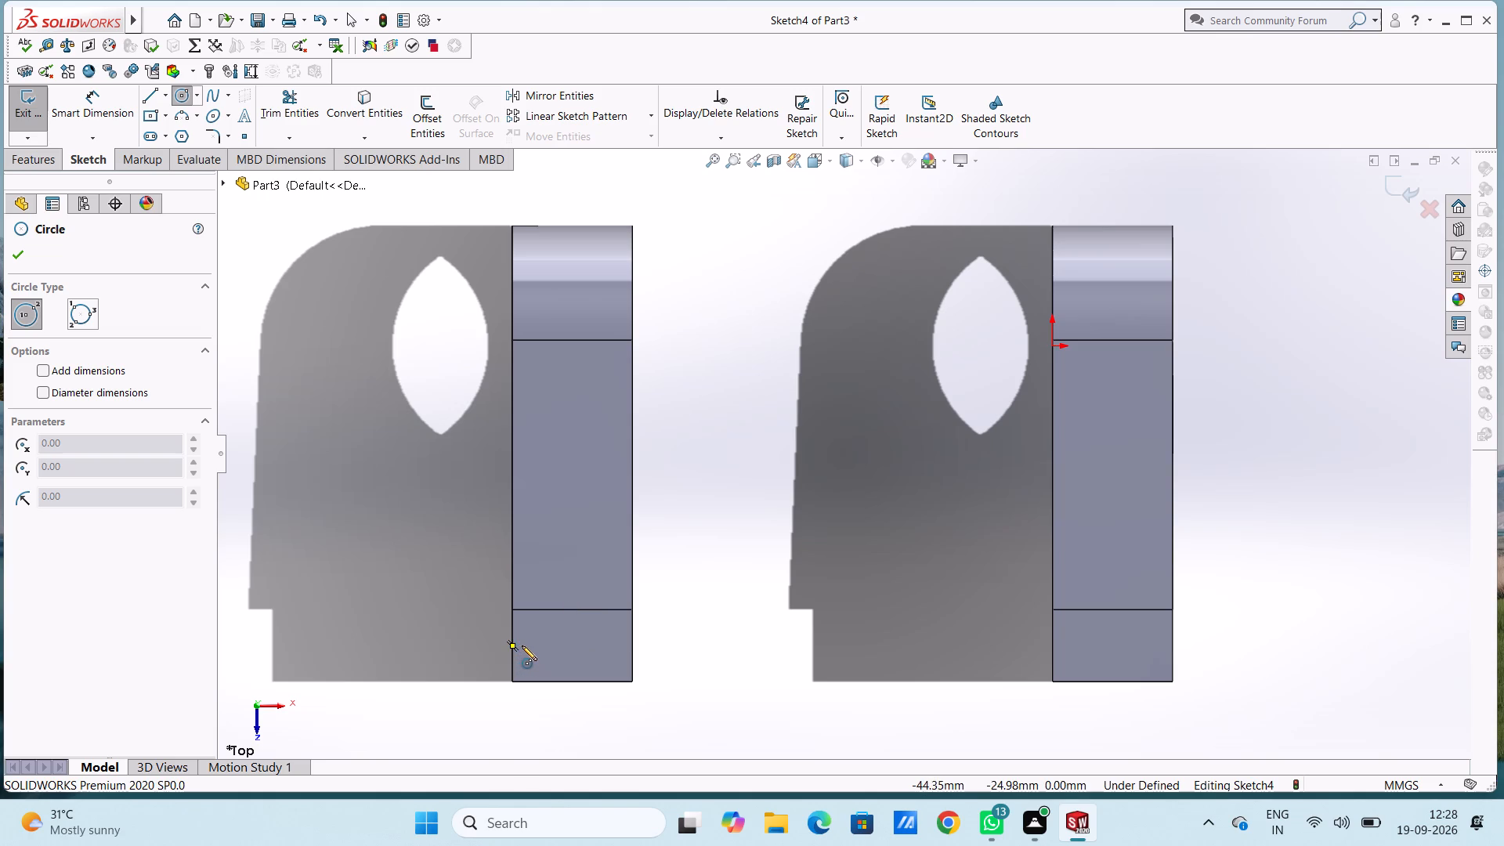
{"action": "left_click", "coordinate": [573, 645]}
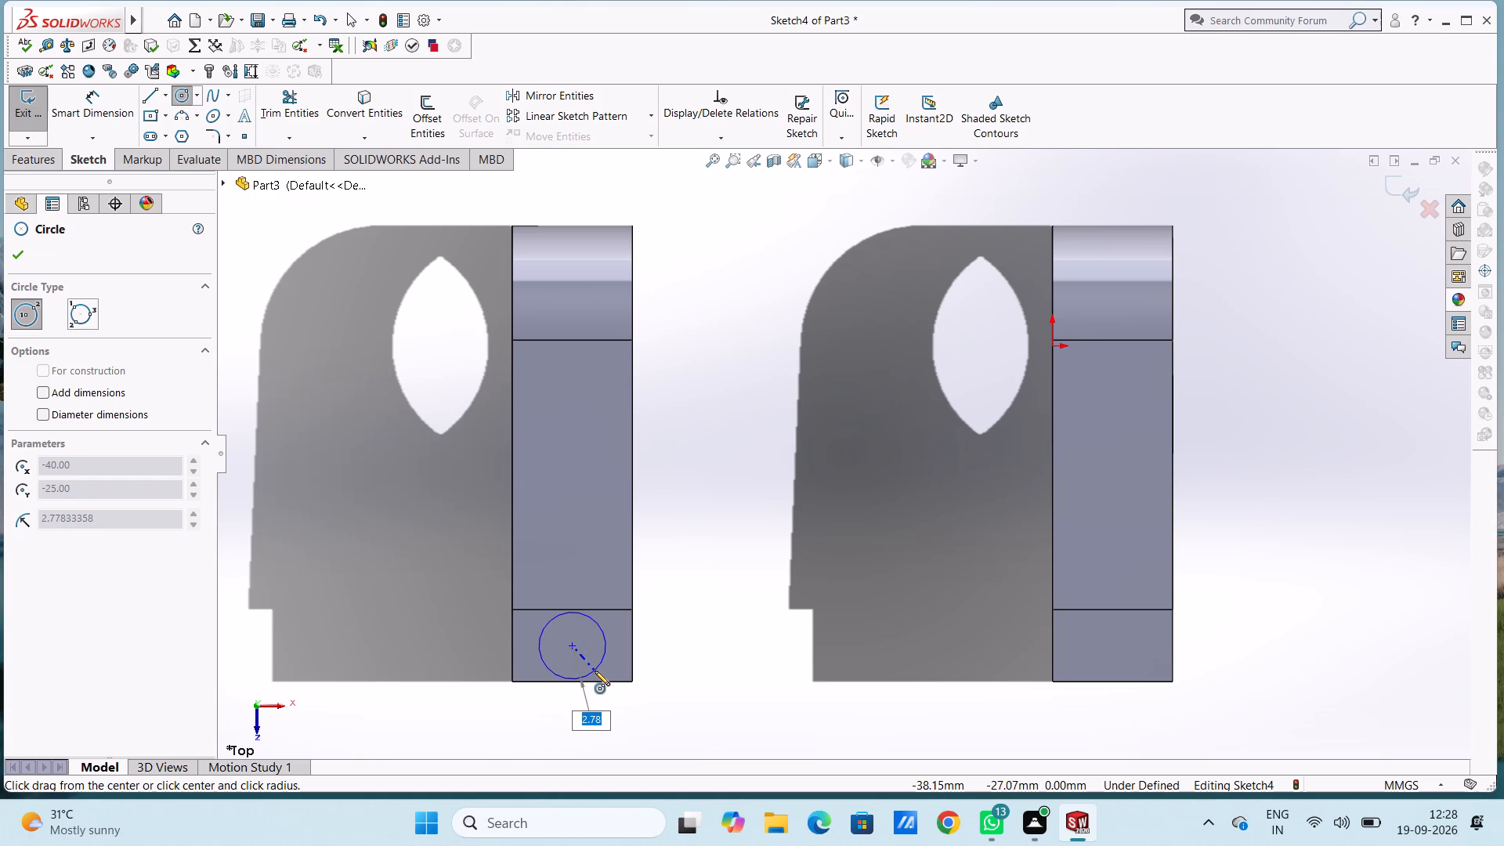
{"action": "type", "text": "1.5"}
{"action": "key", "text": "Return"}
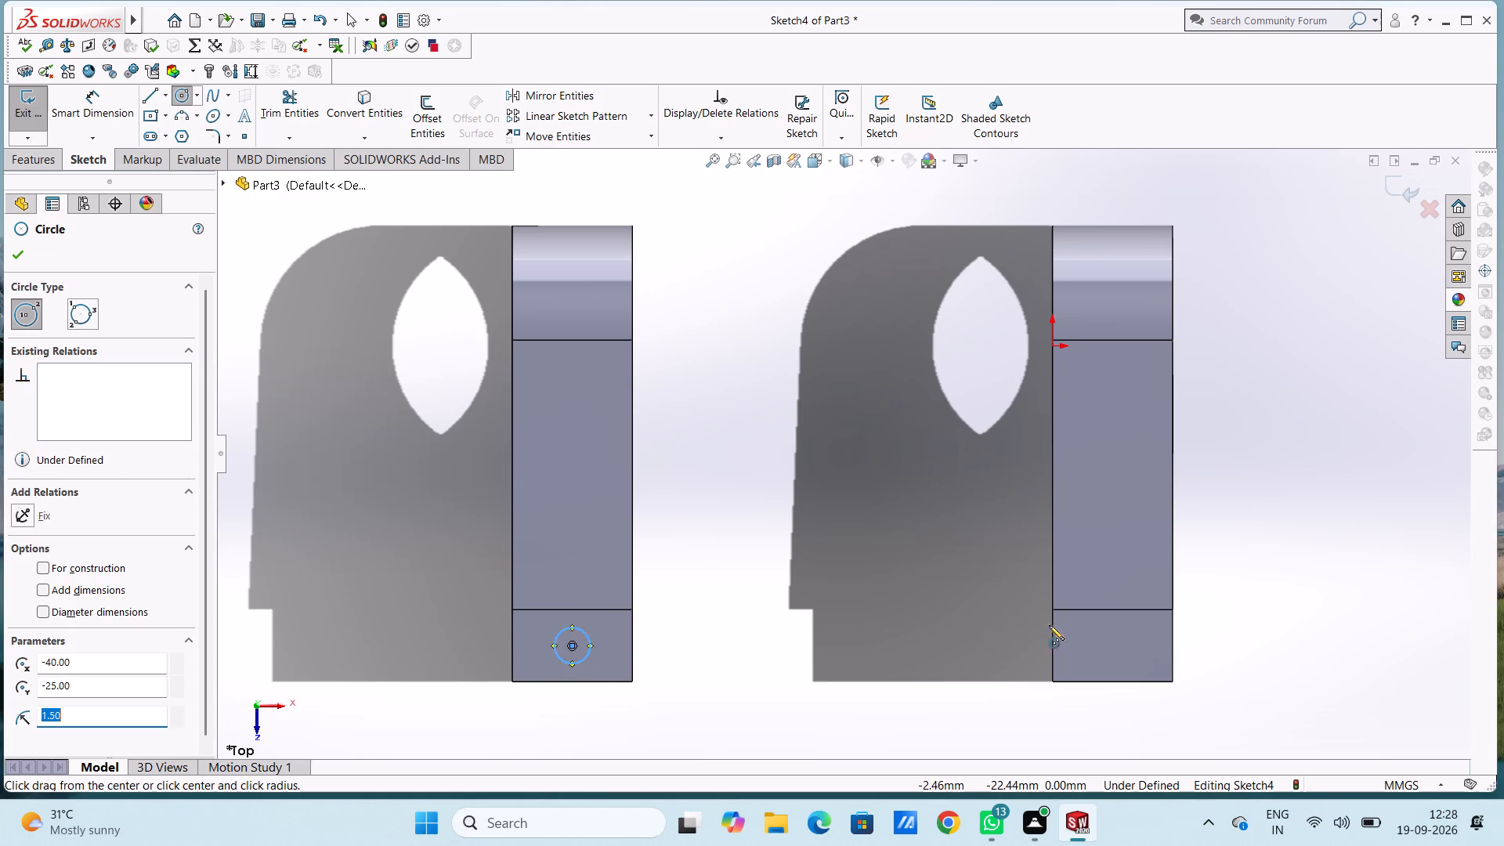
{"action": "left_click", "coordinate": [1115, 650]}
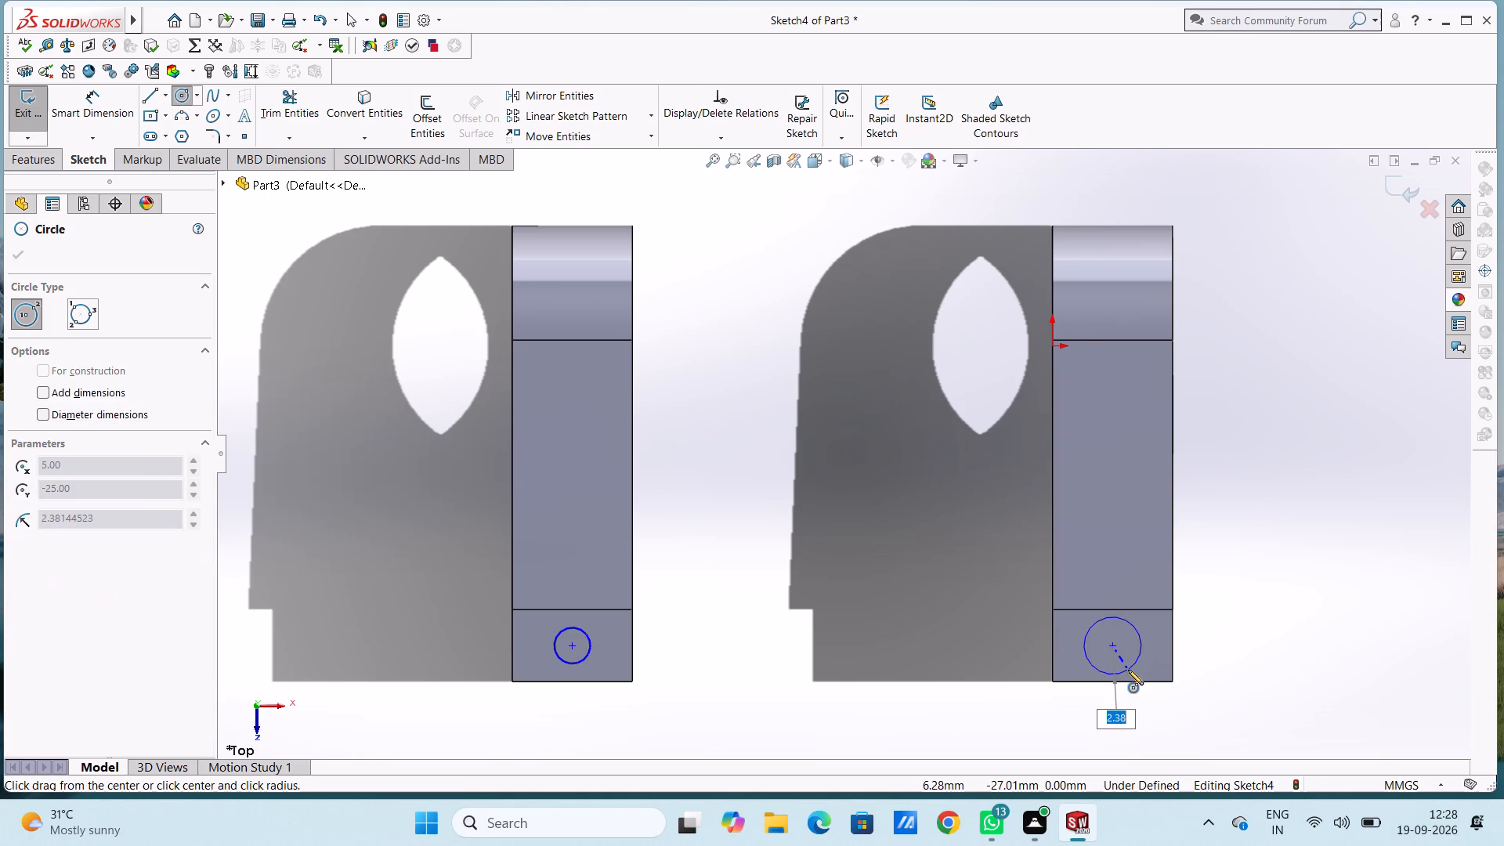
{"action": "type", "text": "1.5"}
{"action": "key", "text": "Return"}
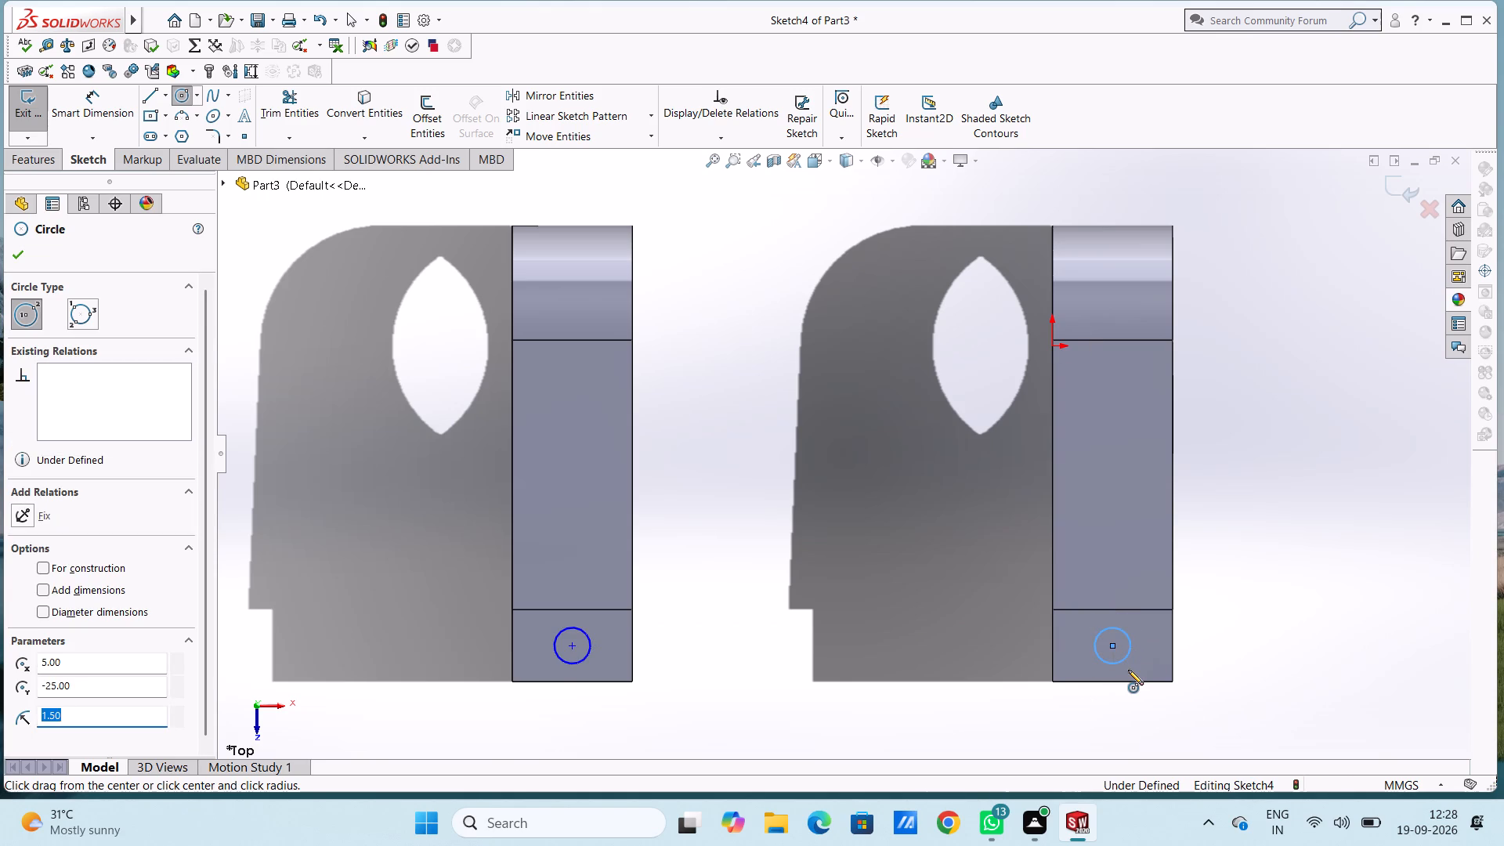
{"action": "key", "text": "Escape"}
{"action": "key", "text": "Escape"}
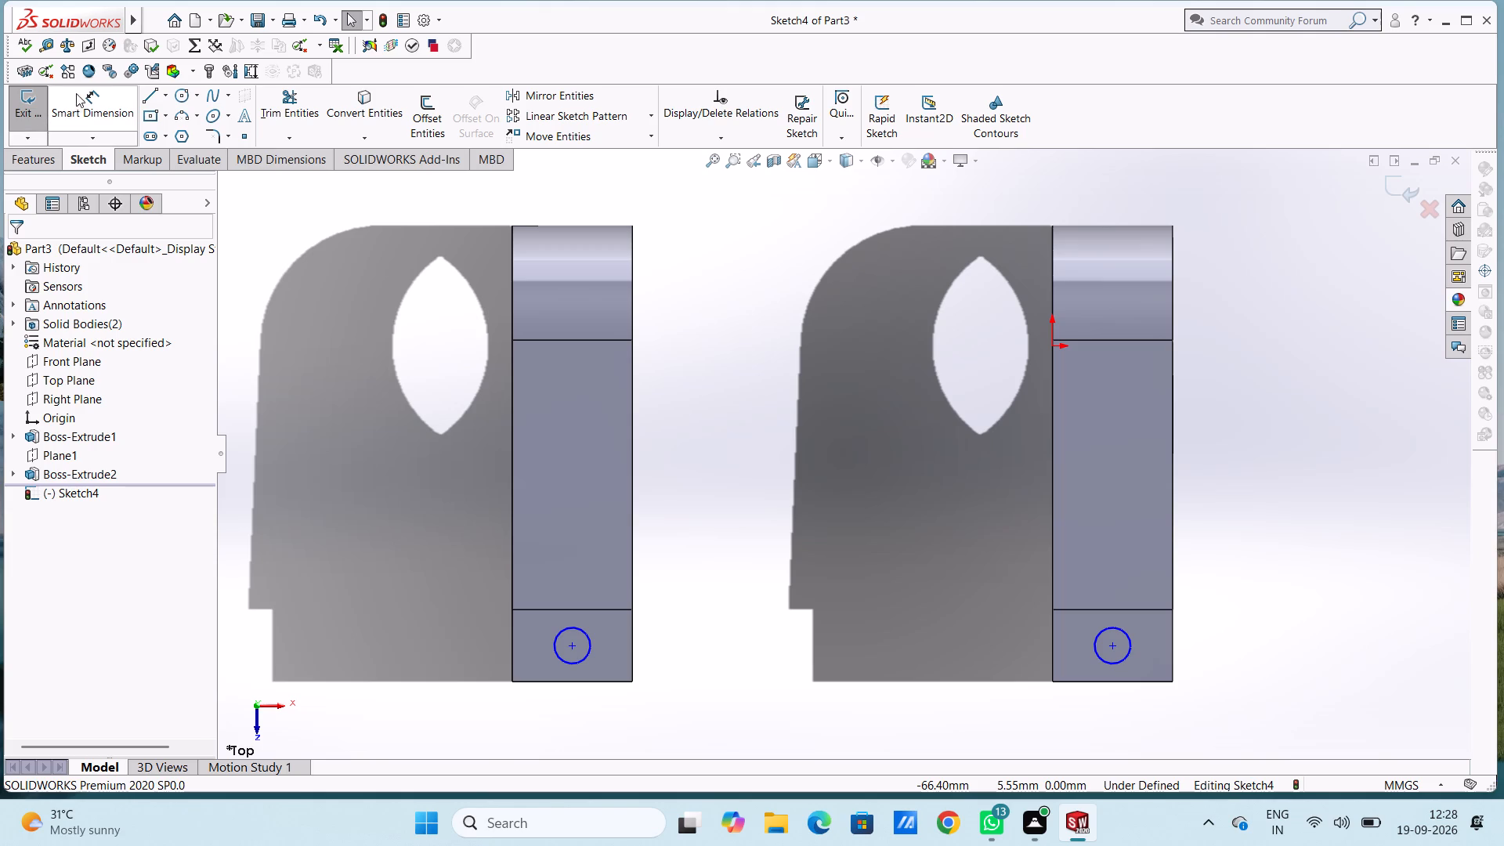
Dimension the diameter of both circles at 3 mm.
{"action": "left_click", "coordinate": [92, 107]}
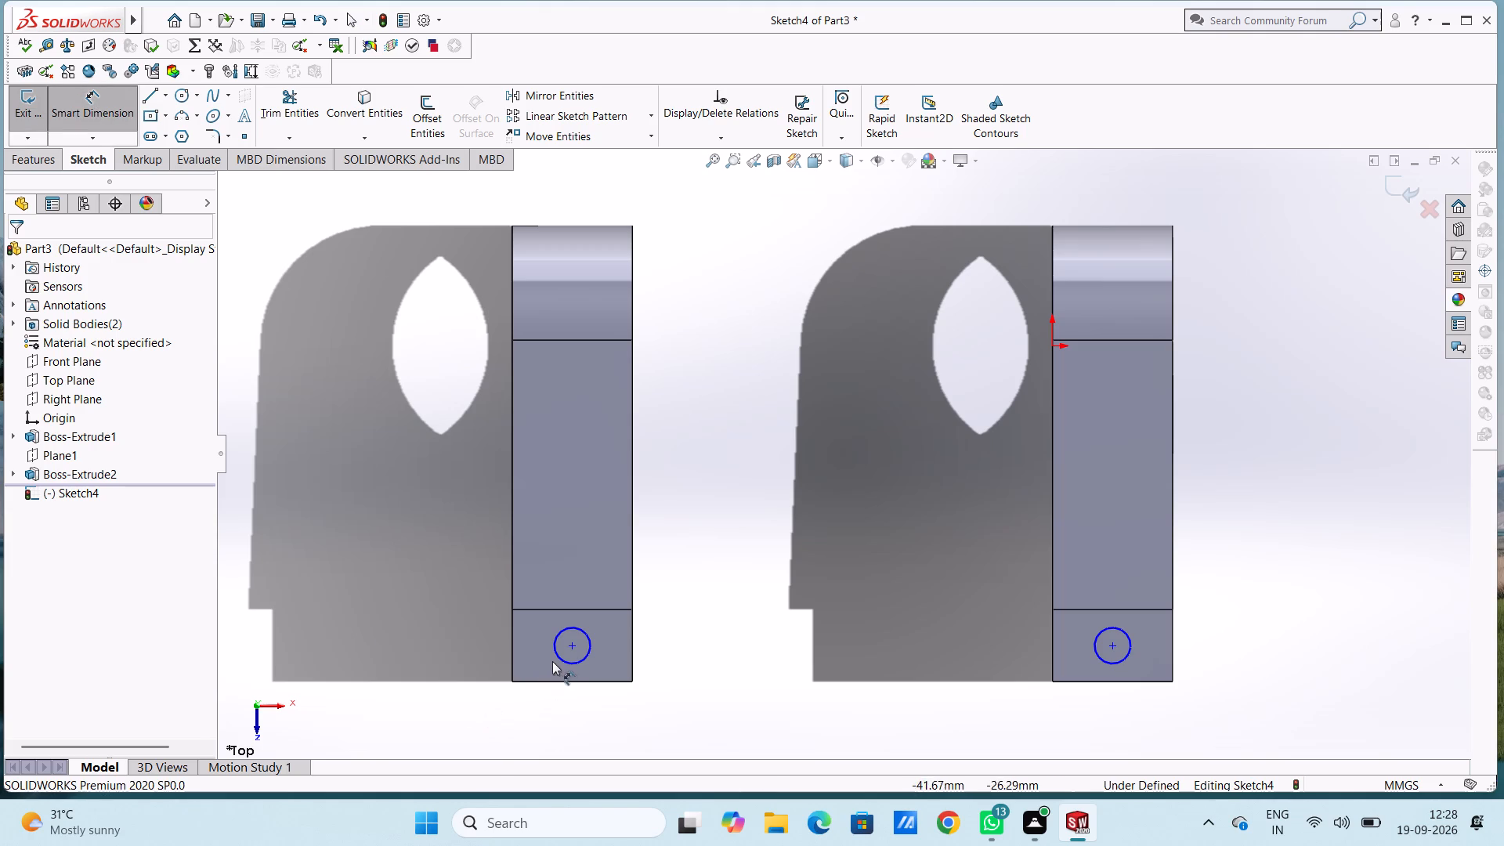
{"action": "left_click", "coordinate": [558, 653]}
{"action": "left_click", "coordinate": [345, 507]}
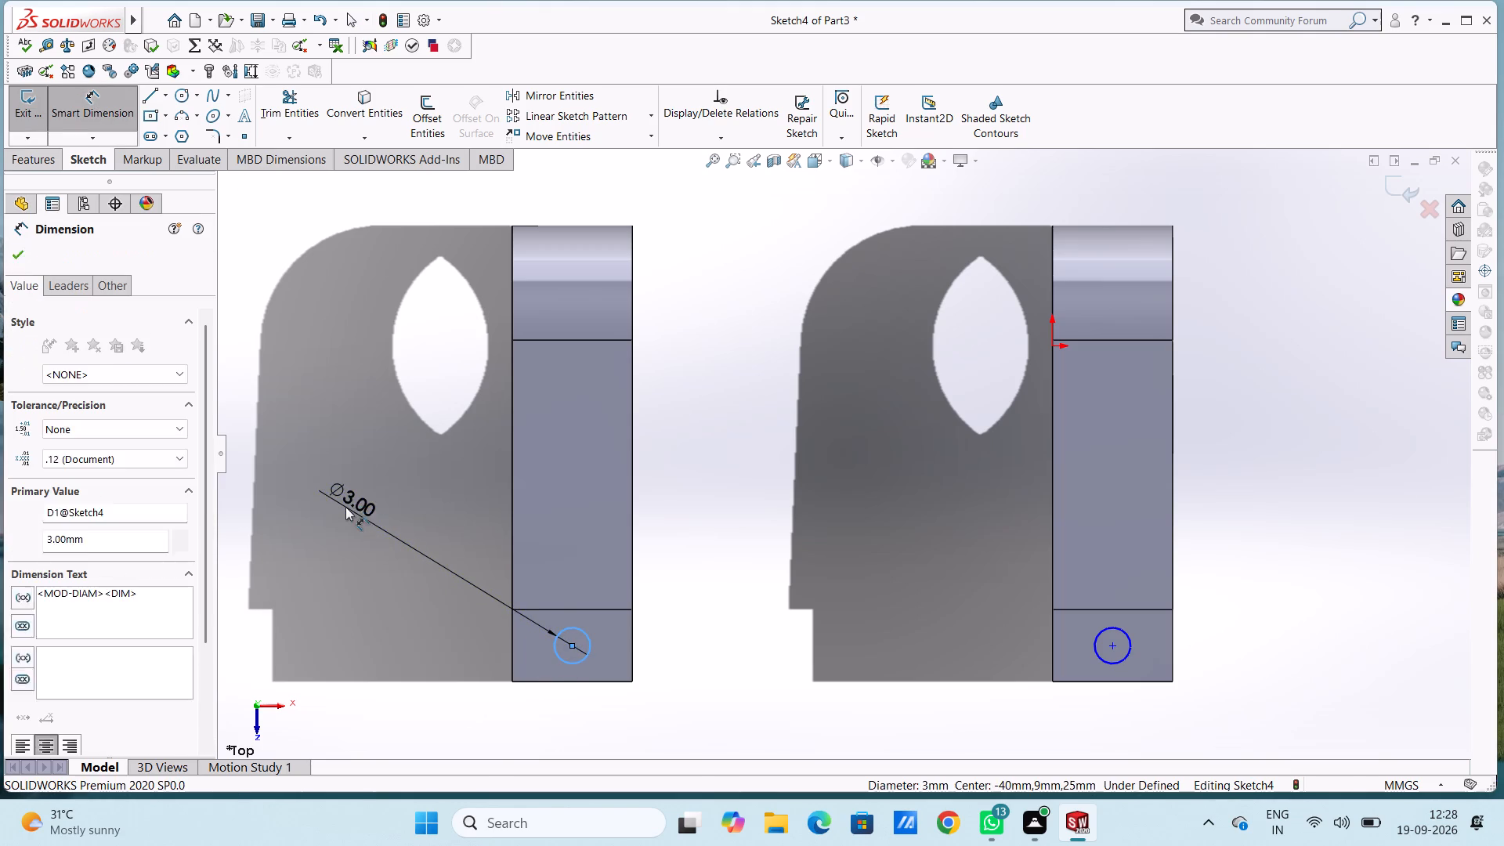
{"action": "left_click", "coordinate": [276, 483]}
{"action": "left_click", "coordinate": [312, 411]}
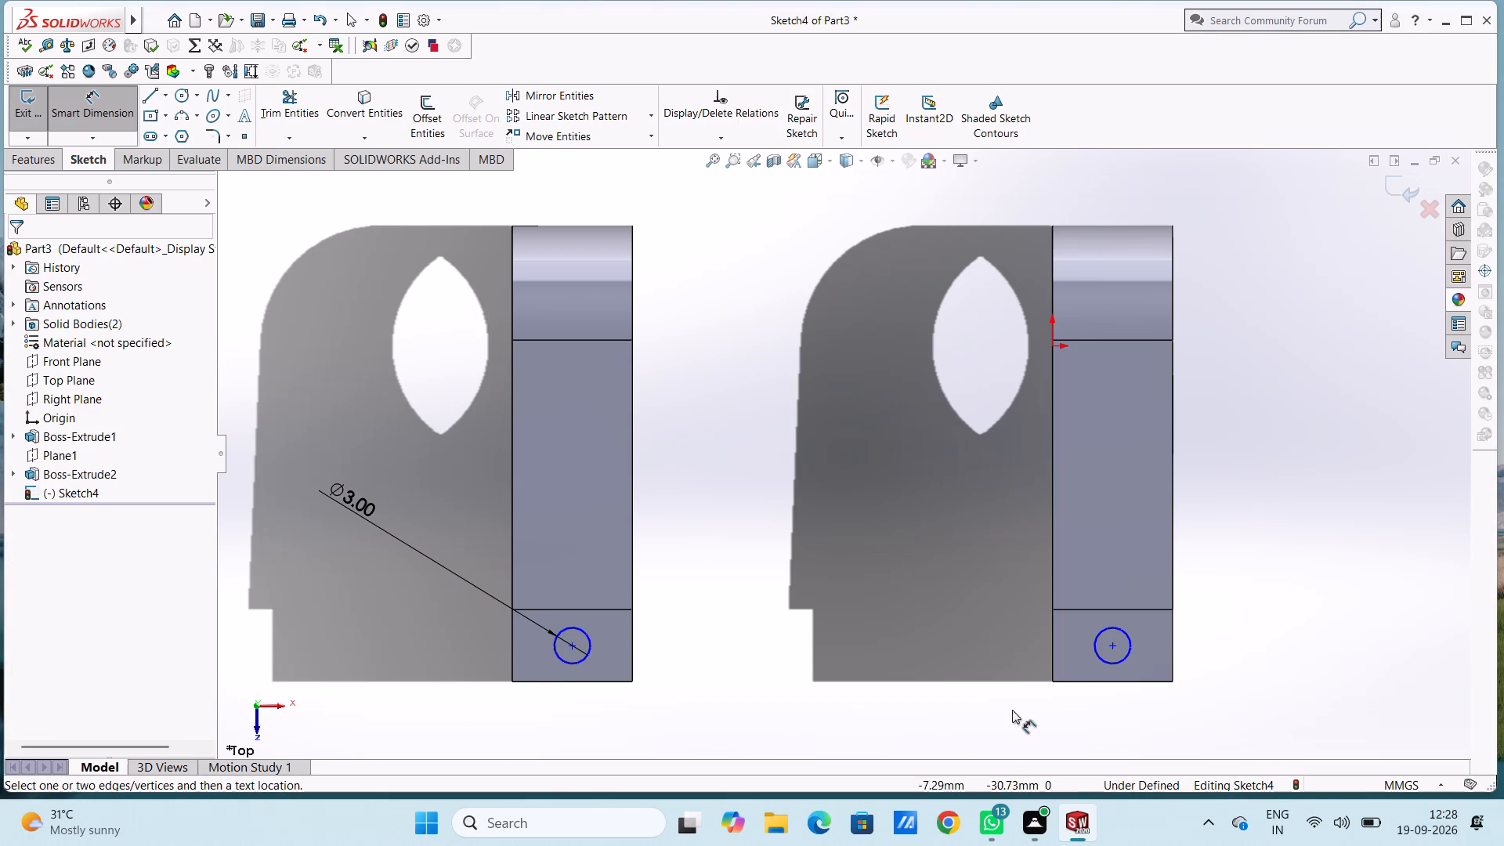
{"action": "left_click", "coordinate": [1101, 633]}
{"action": "left_click", "coordinate": [1276, 509]}
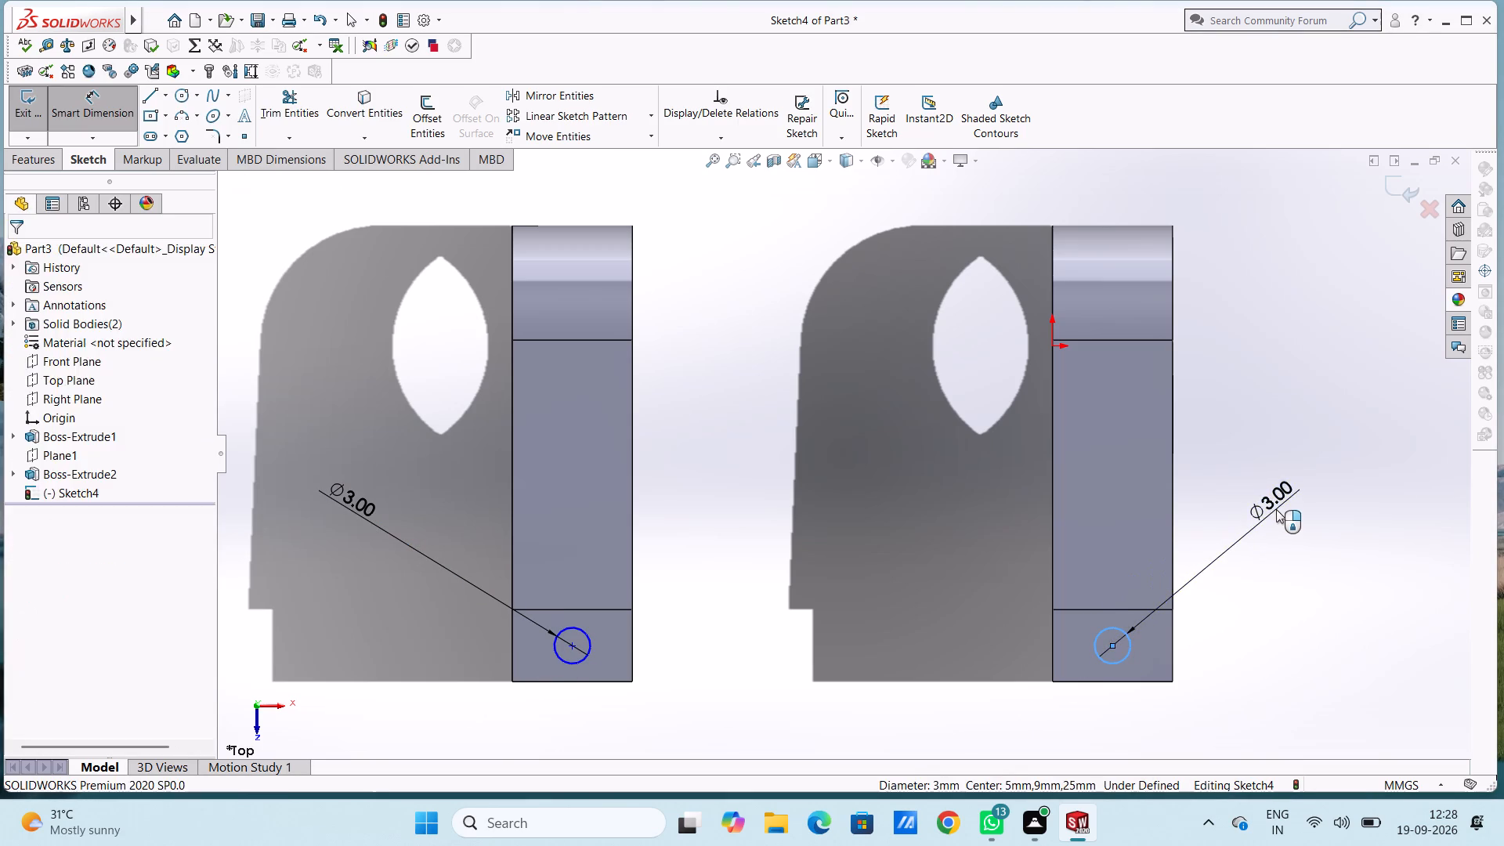
{"action": "left_click", "coordinate": [1201, 490]}
{"action": "left_click", "coordinate": [1204, 413]}
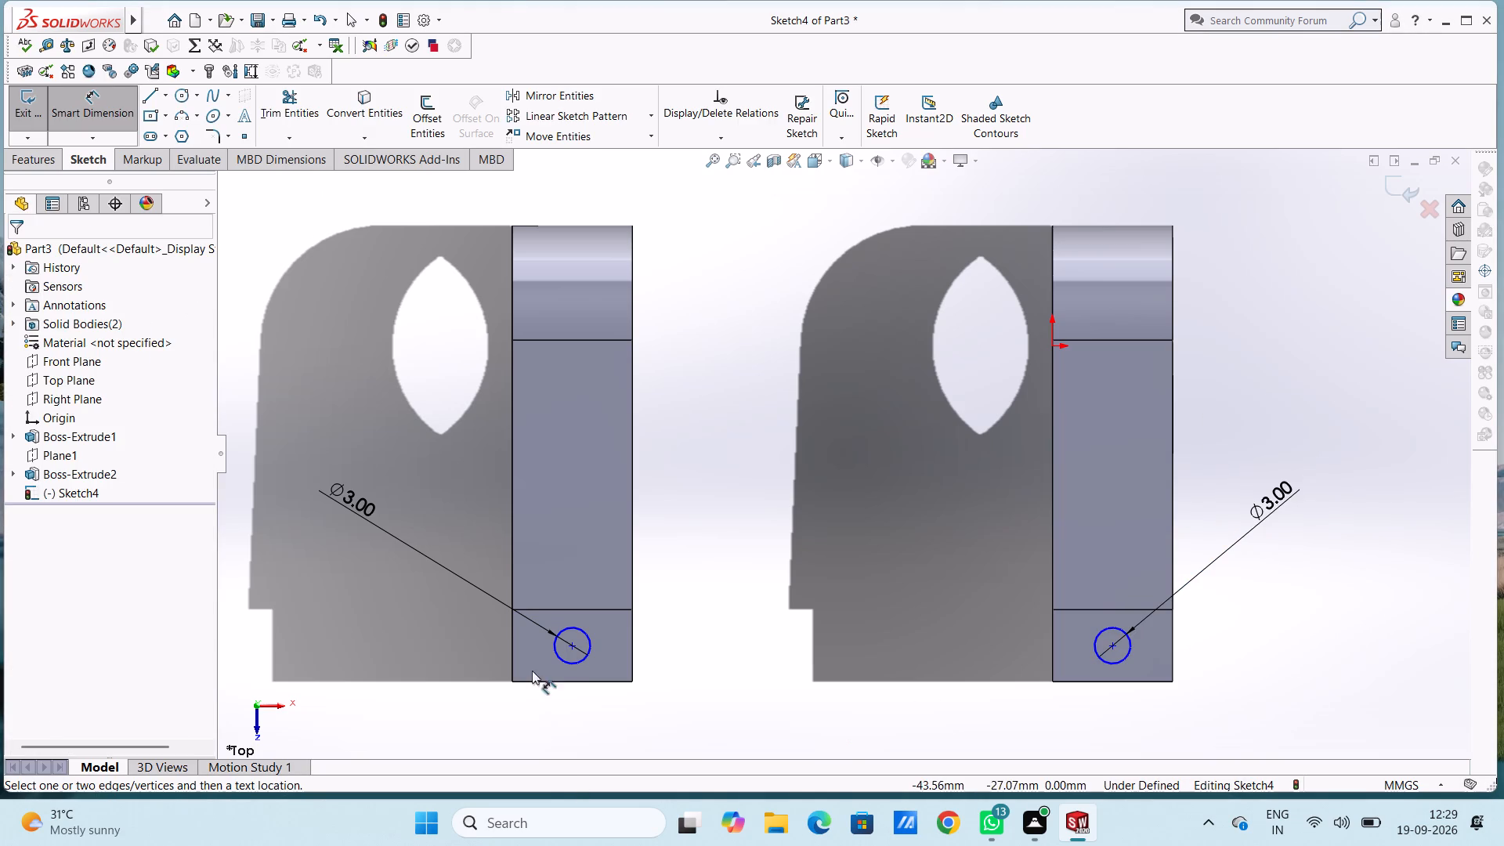
Dimension the second clamp's circle centre 5 mm from that clamp's inner side edge.
{"action": "left_click", "coordinate": [571, 647]}
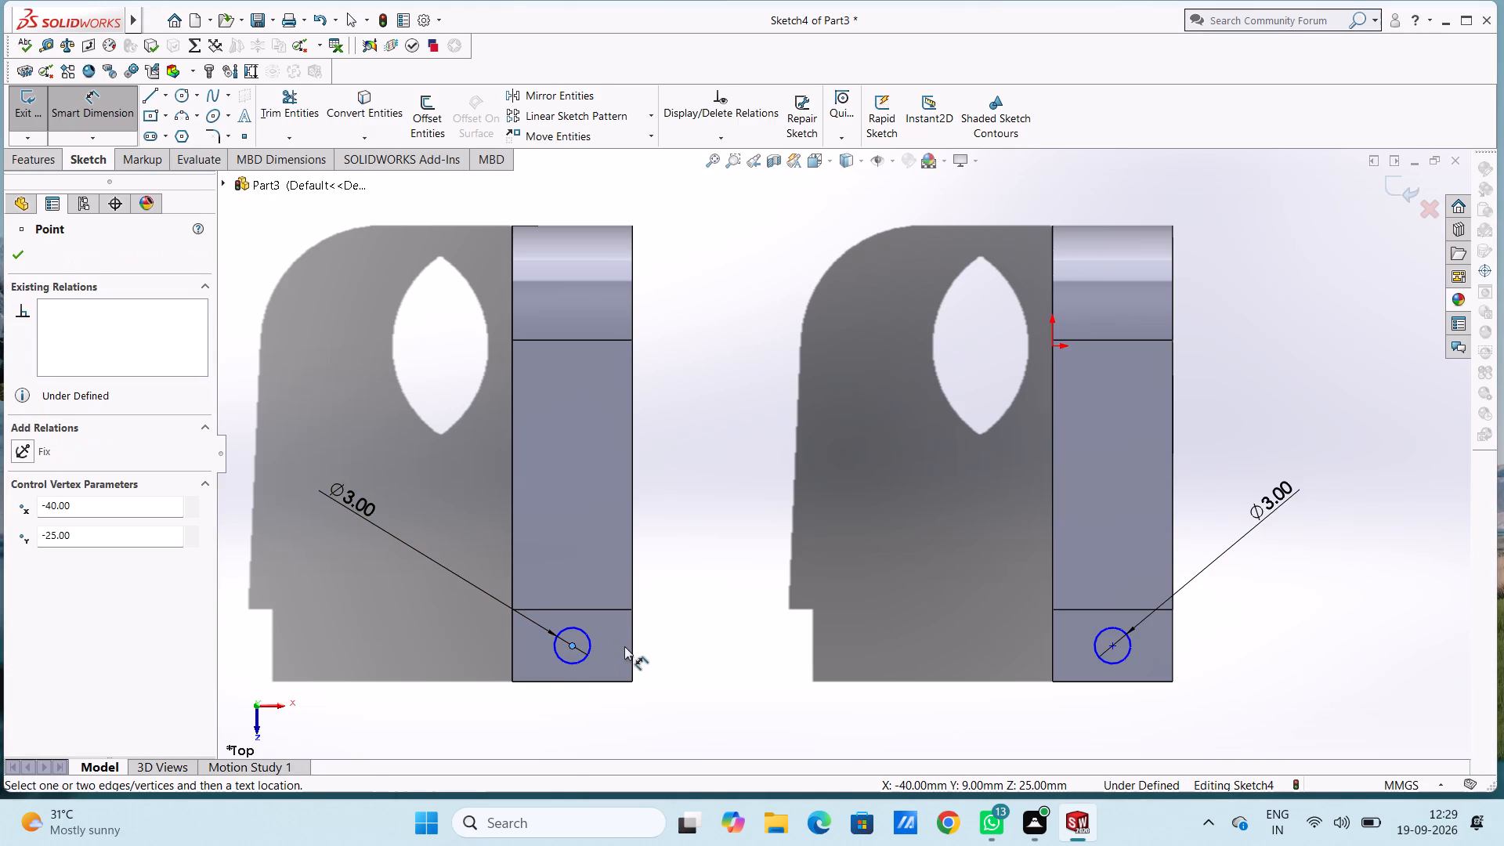
{"action": "left_click", "coordinate": [631, 651]}
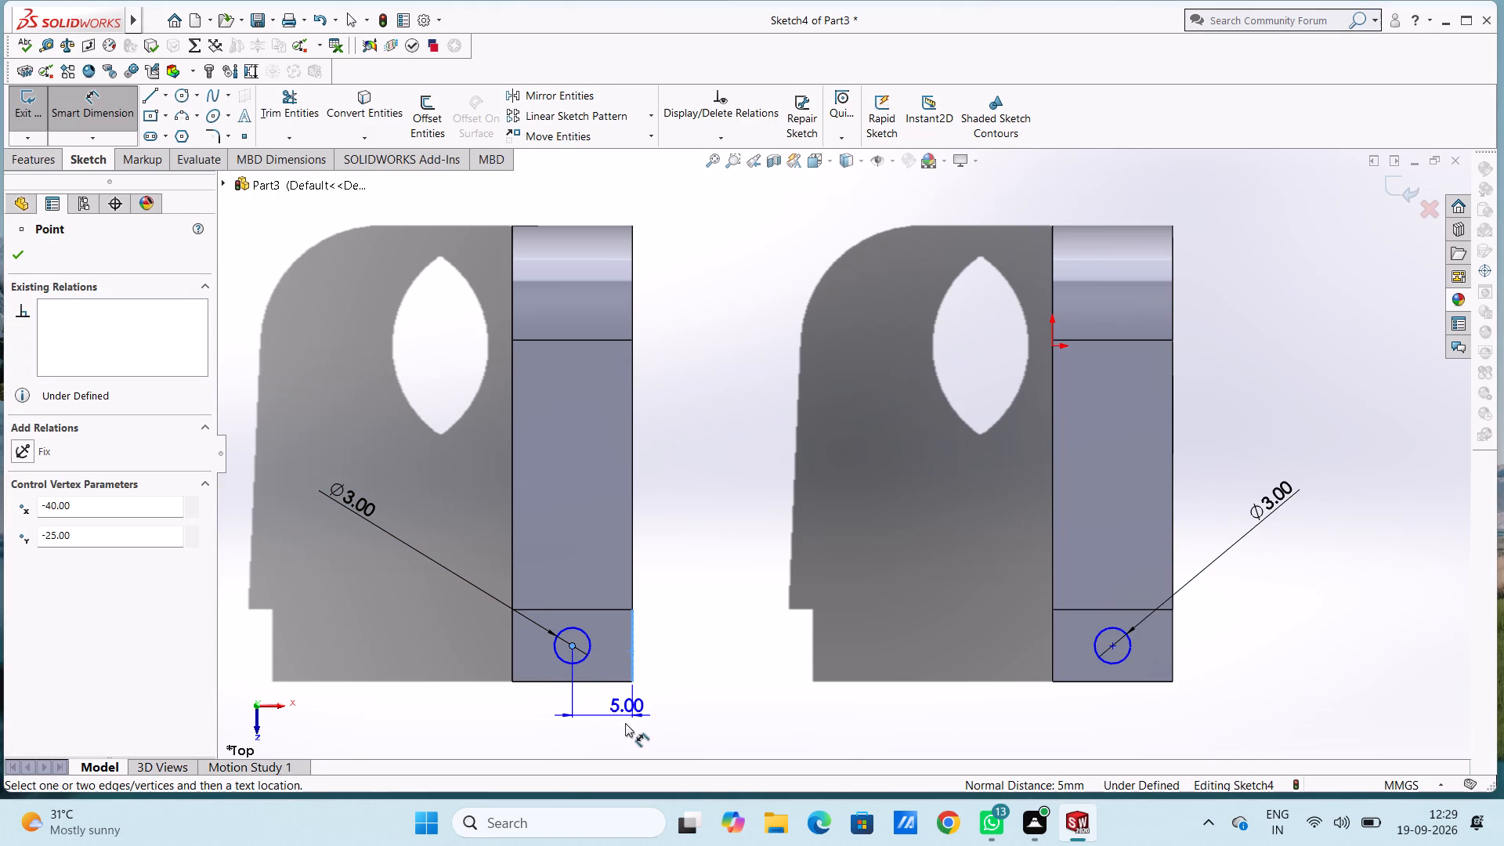
{"action": "left_click", "coordinate": [625, 726]}
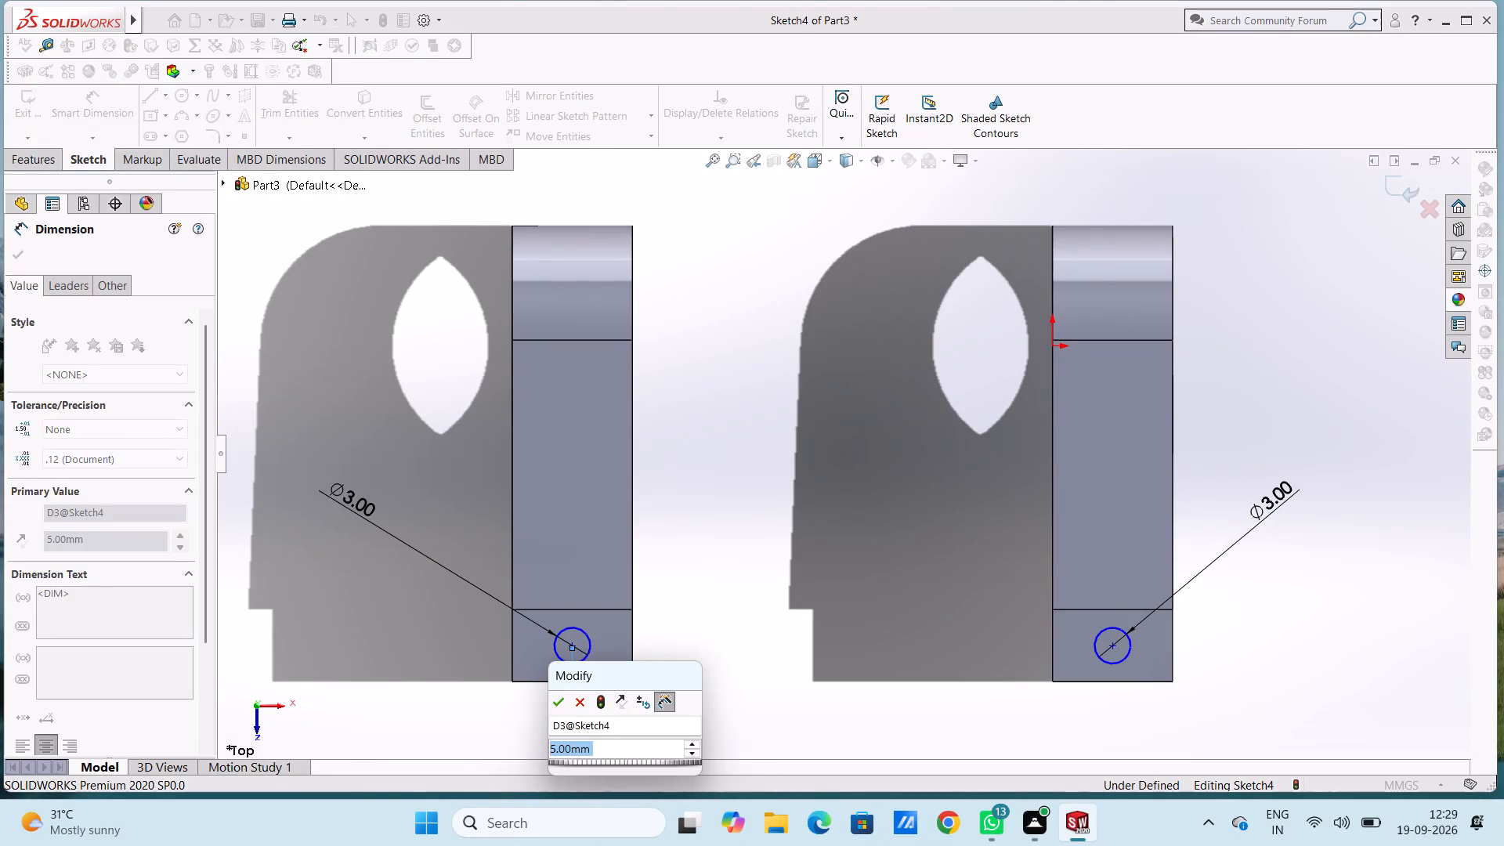
{"action": "left_click", "coordinate": [559, 710]}
{"action": "left_click", "coordinate": [519, 709]}
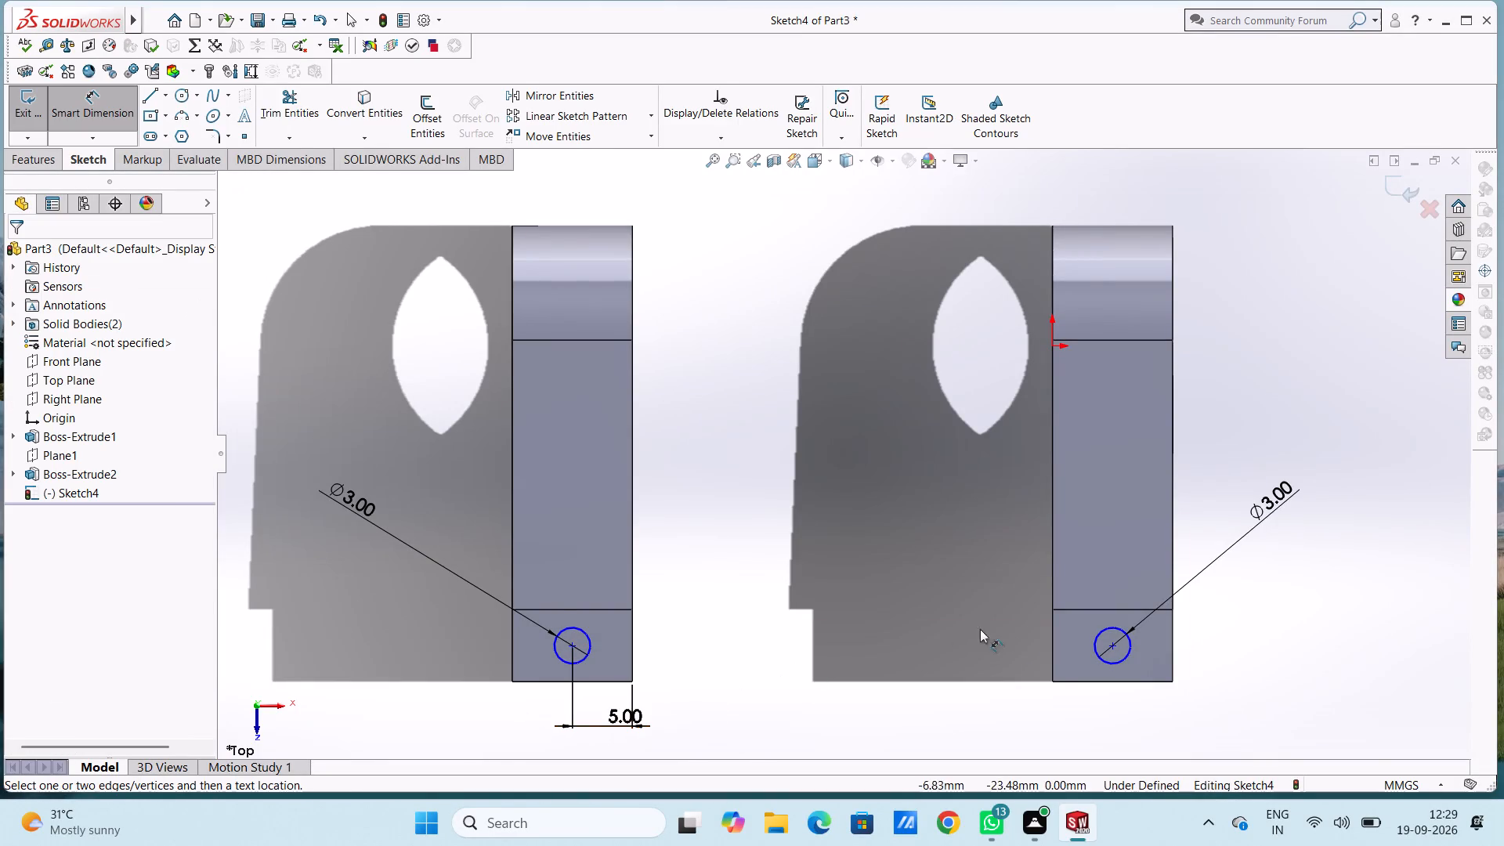
Dimension each circle centre 3 mm from its clamp's step edge, starting with the first clamp.
{"action": "left_click", "coordinate": [1092, 606]}
{"action": "left_click", "coordinate": [1094, 608]}
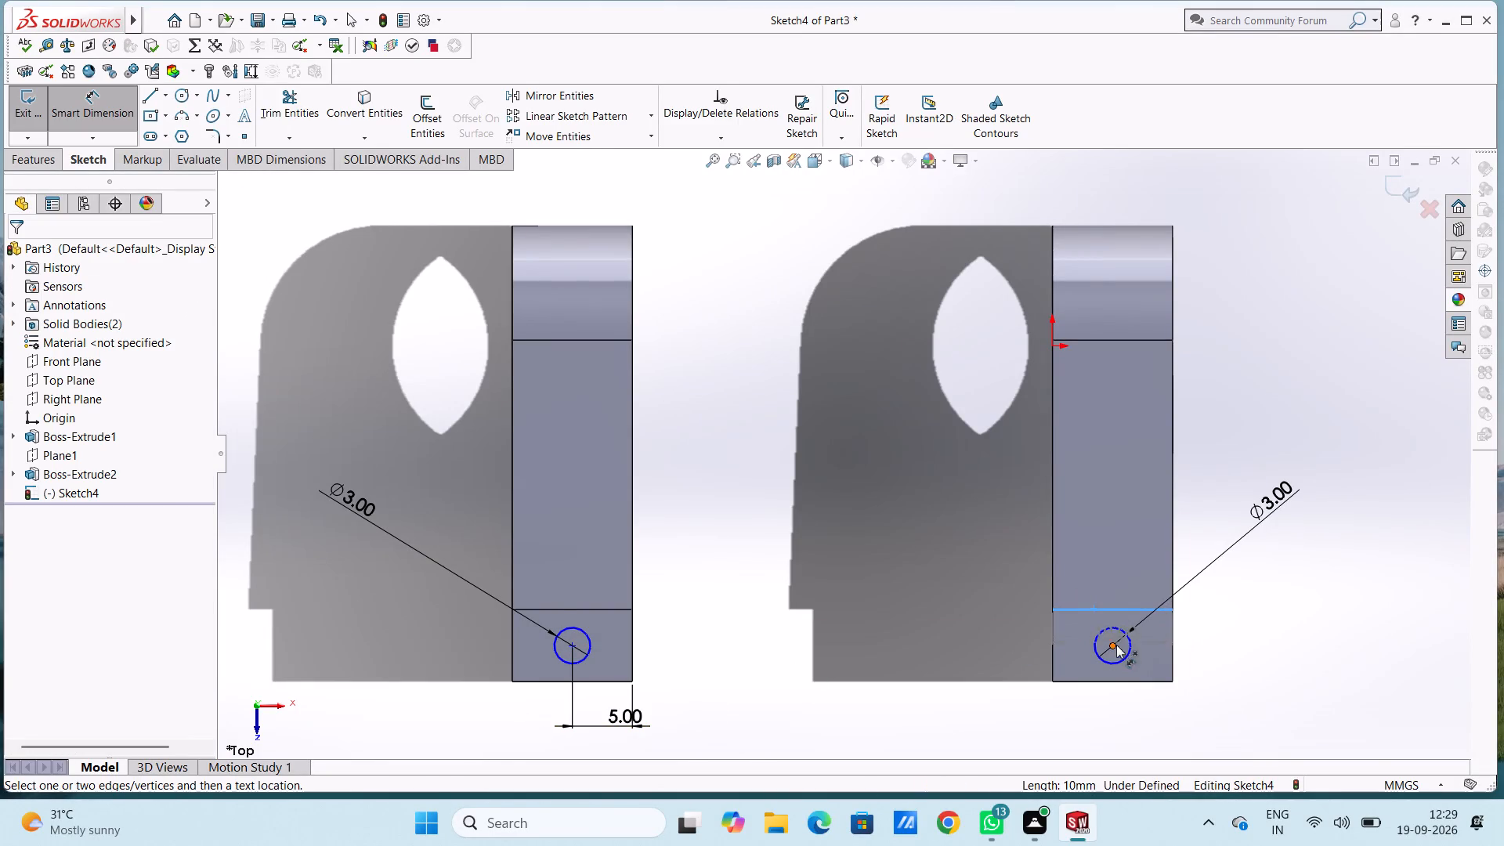
{"action": "left_click", "coordinate": [1114, 645]}
{"action": "left_click", "coordinate": [928, 665]}
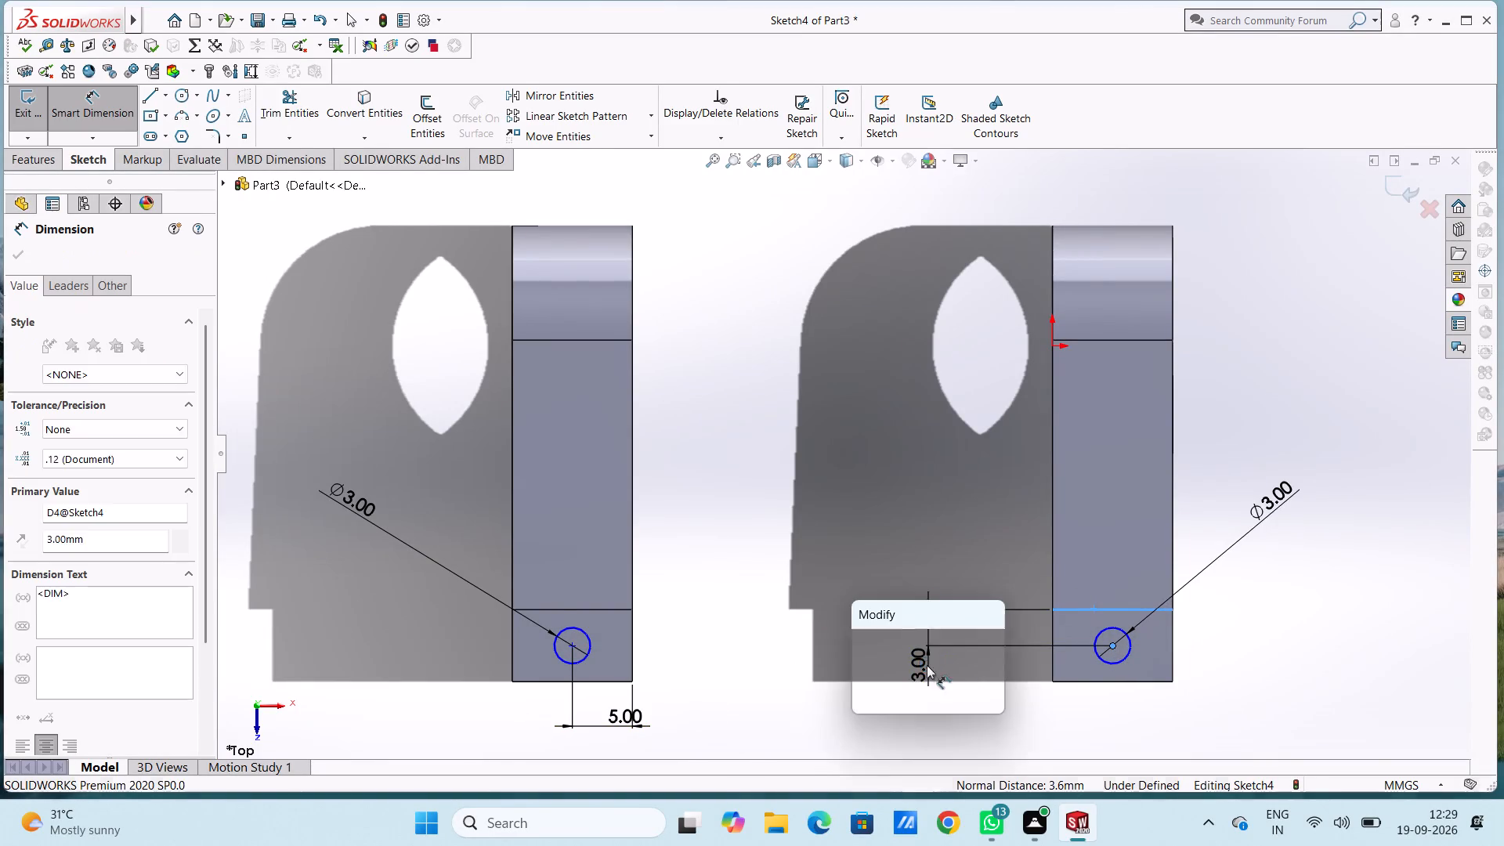
{"action": "left_click", "coordinate": [855, 649]}
{"action": "left_click", "coordinate": [798, 624]}
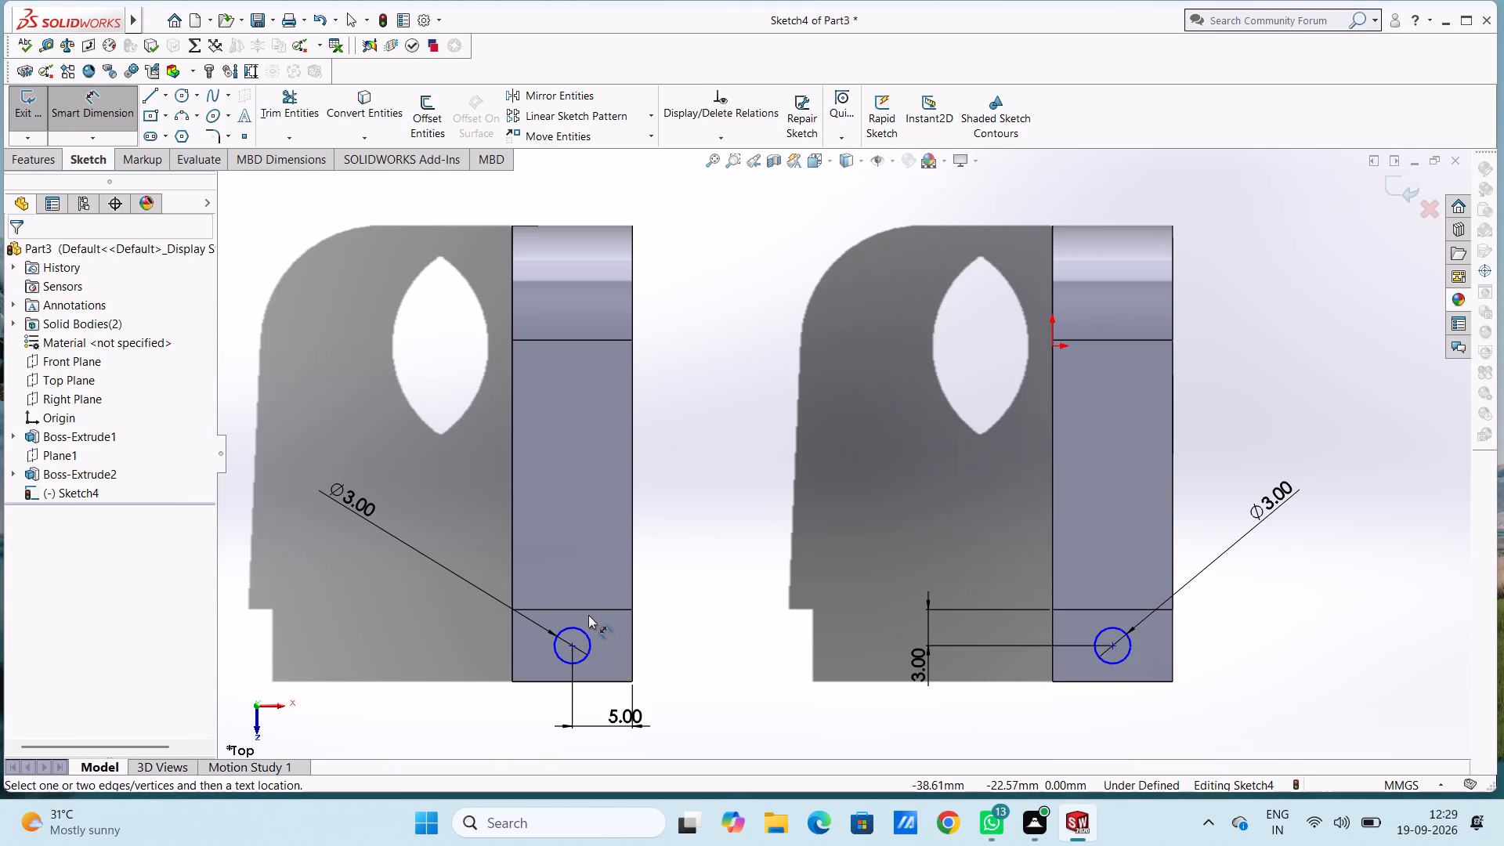
{"action": "left_click", "coordinate": [586, 612]}
{"action": "left_click", "coordinate": [571, 646]}
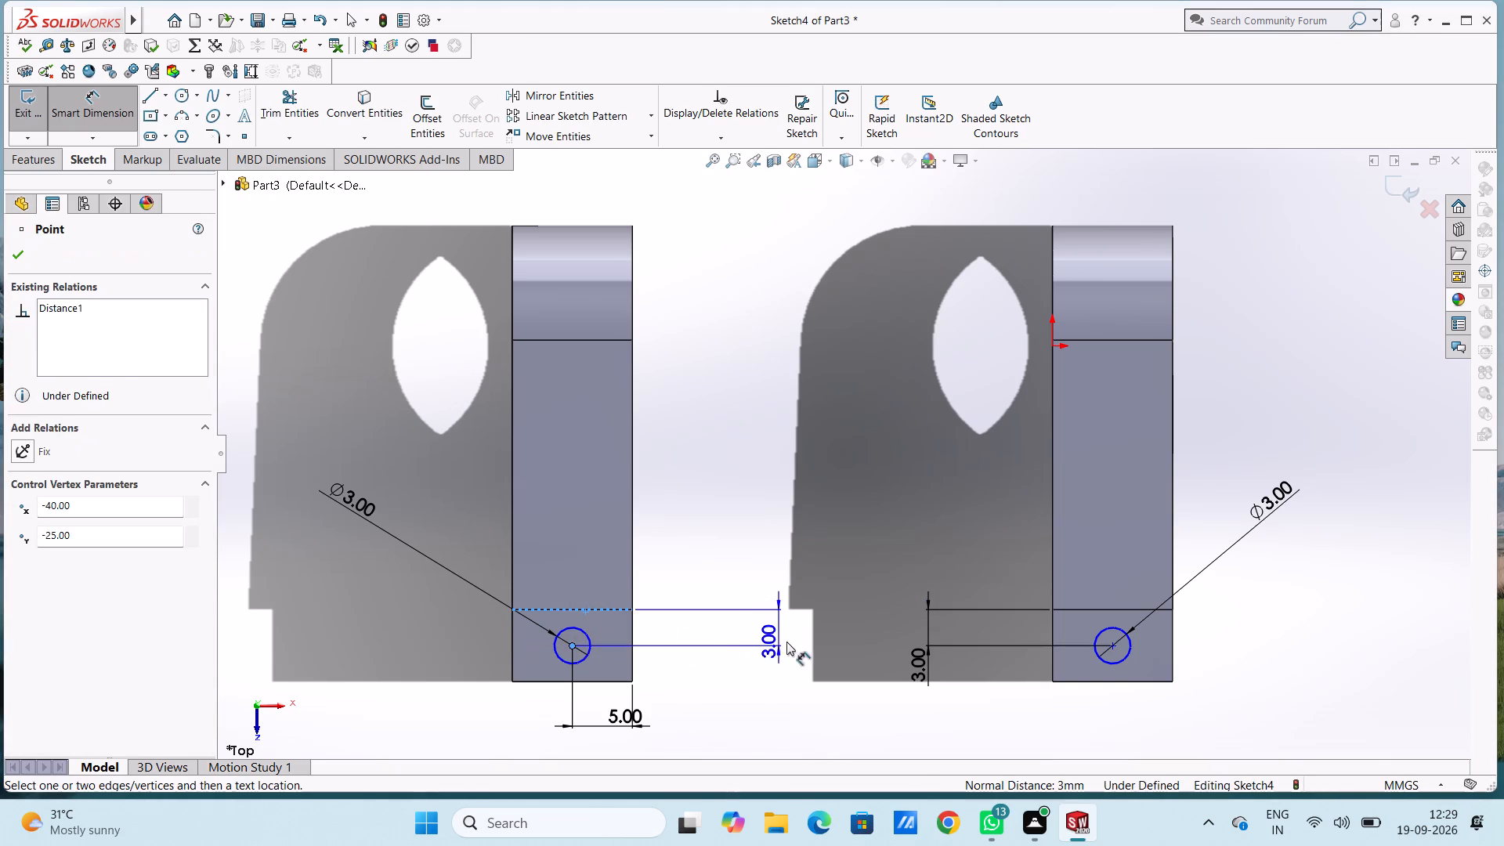
{"action": "left_click", "coordinate": [789, 642]}
{"action": "left_click", "coordinate": [723, 622]}
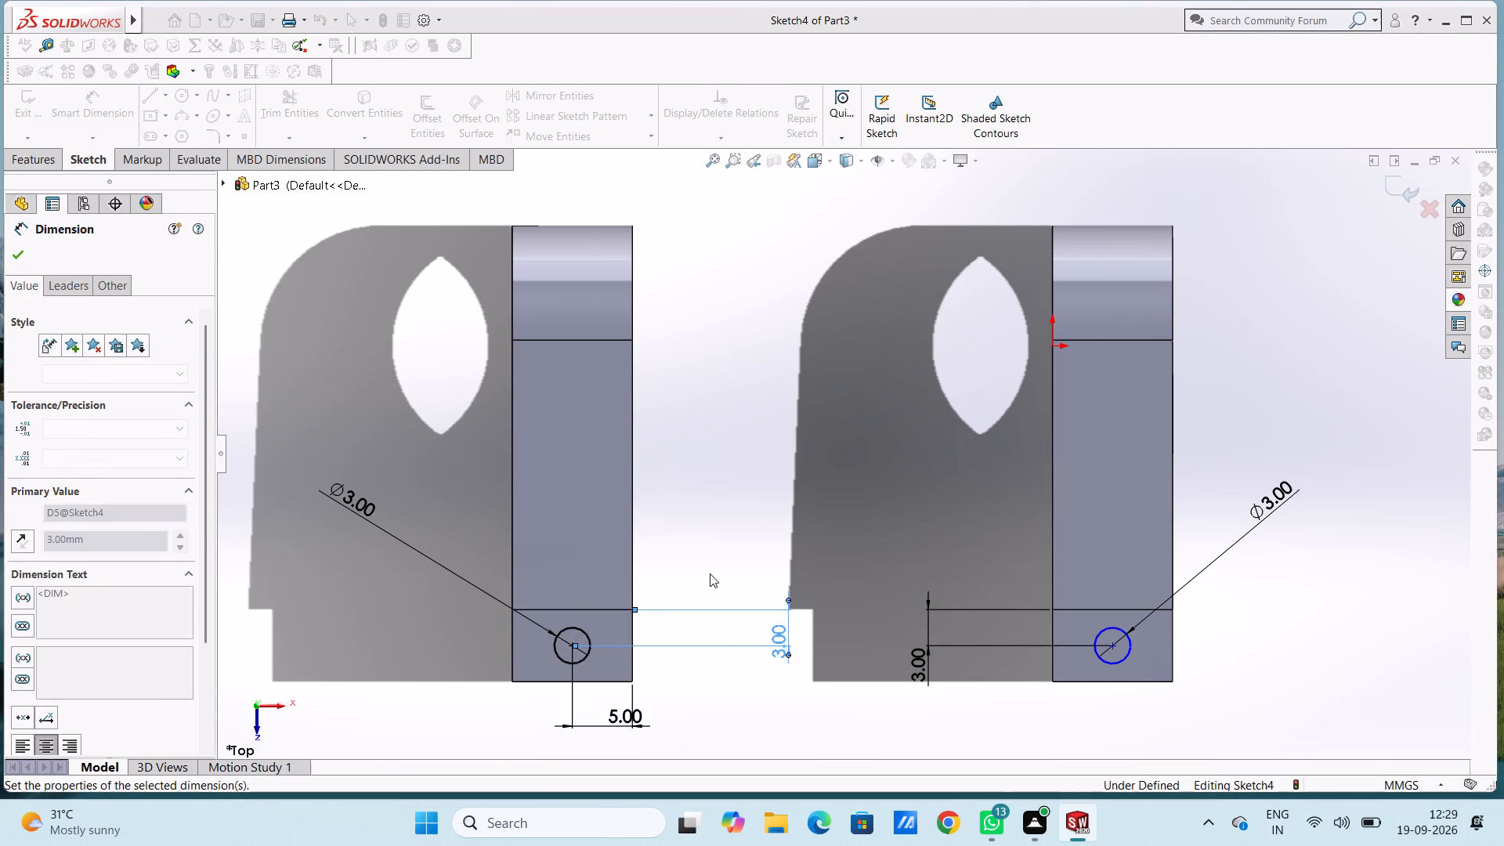
Dimension the first clamp's circle centre 5 mm from that clamp's outer side edge.
{"action": "left_click", "coordinate": [710, 573]}
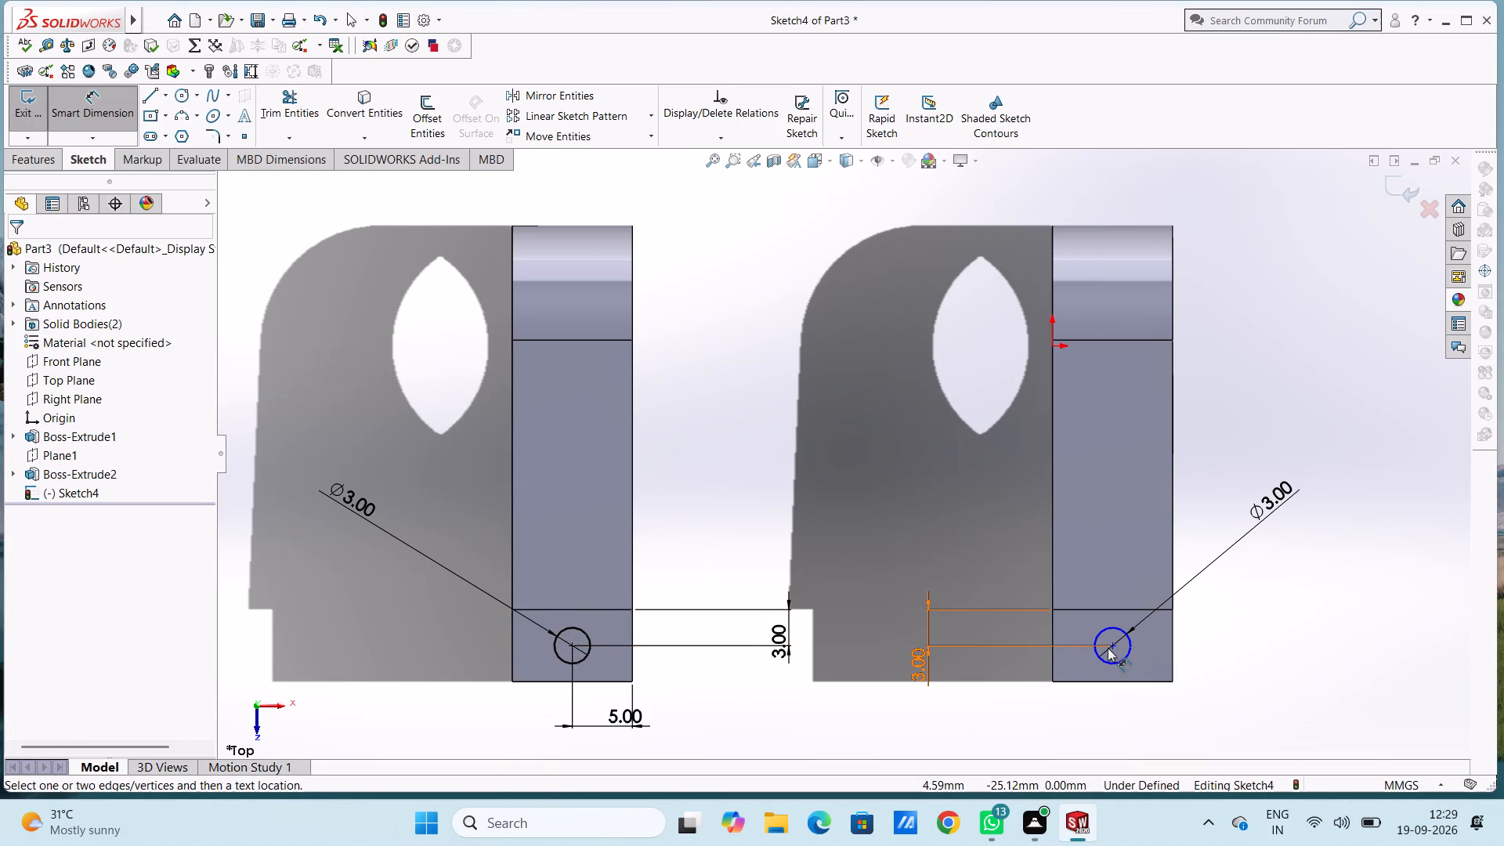
{"action": "left_click", "coordinate": [1109, 649]}
{"action": "left_click", "coordinate": [1172, 641]}
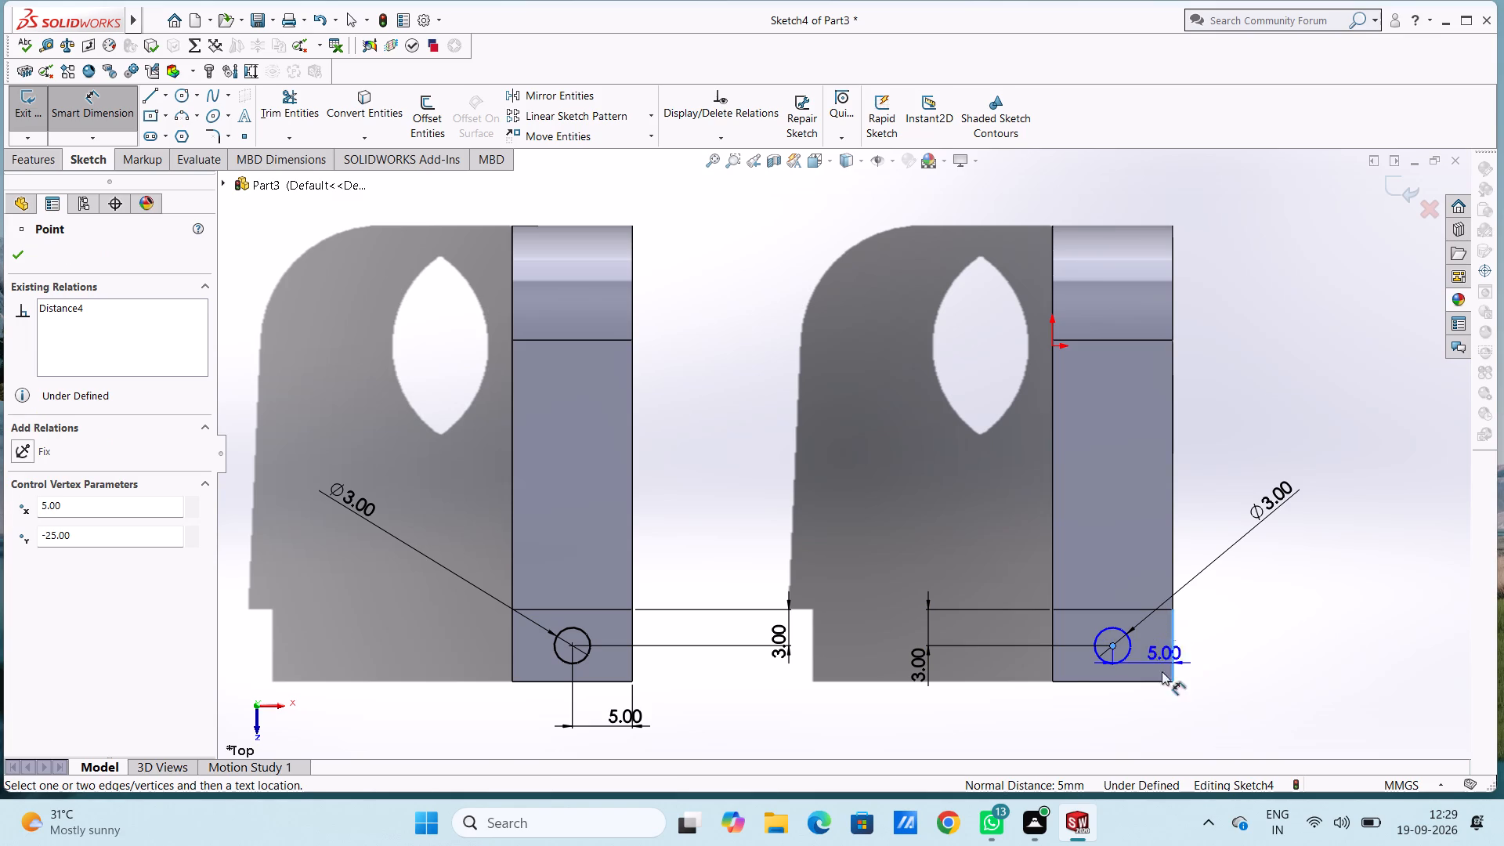
{"action": "left_click", "coordinate": [1158, 729]}
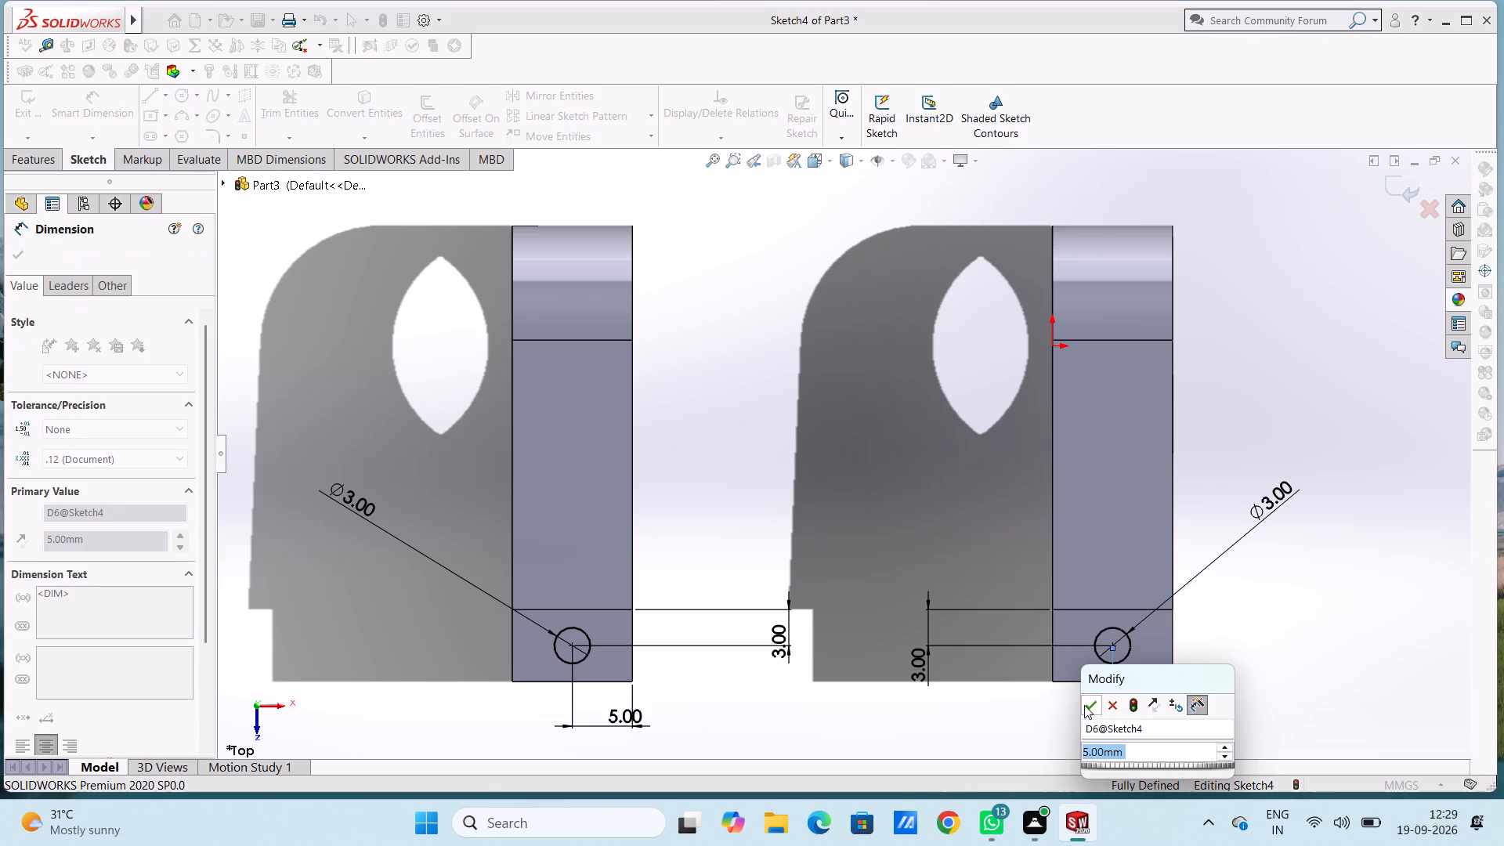
{"action": "left_click", "coordinate": [1084, 705]}
{"action": "left_click", "coordinate": [1010, 709]}
{"action": "scroll", "coordinate": [1003, 719], "scroll_direction": "up", "scroll_amount": 2}
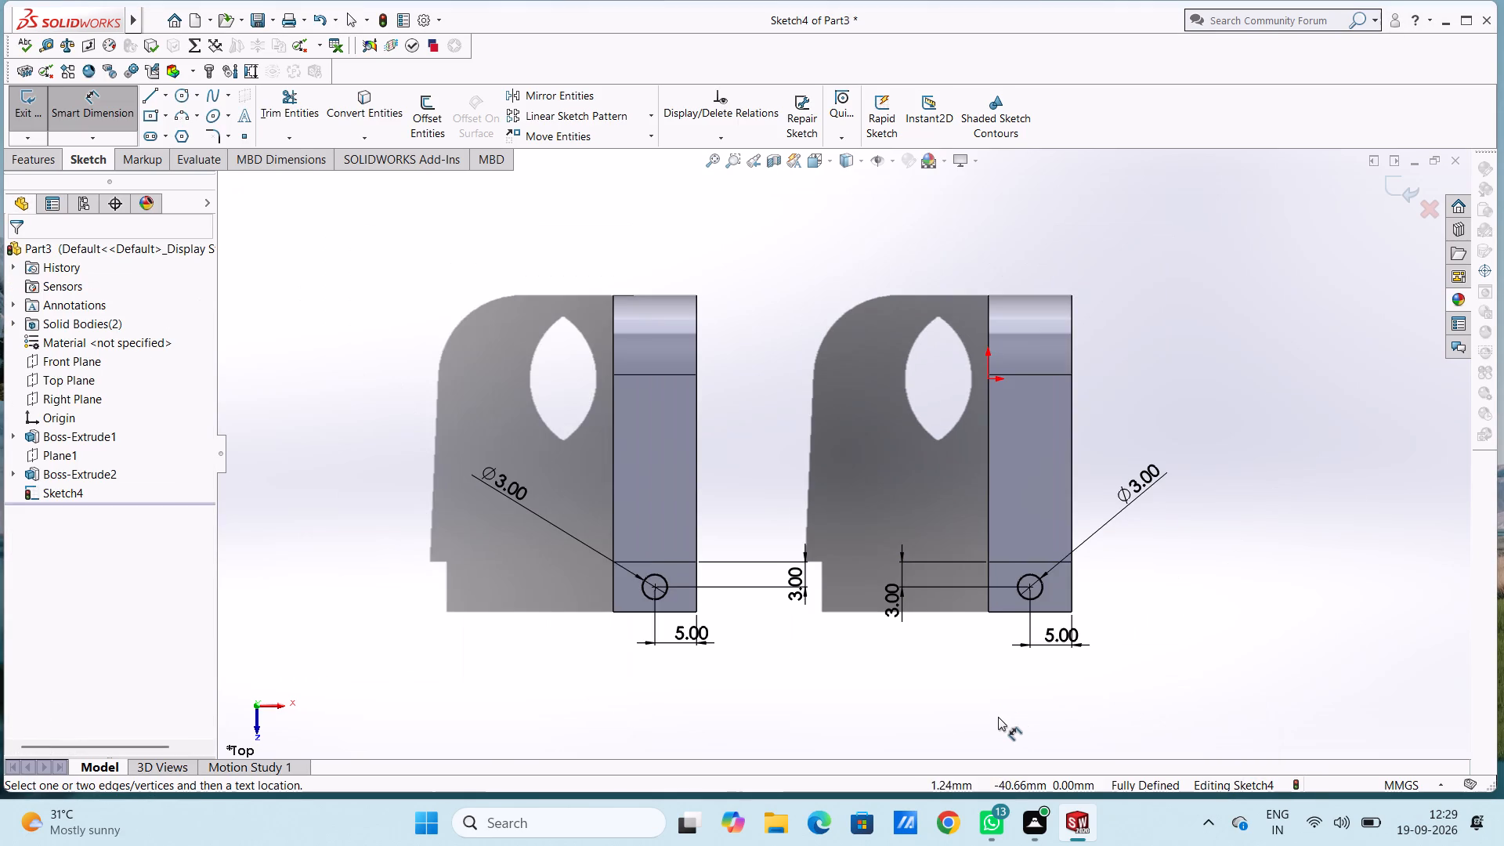
{"action": "scroll", "coordinate": [986, 692], "scroll_direction": "up", "scroll_amount": 1}
{"action": "middle_click_drag", "start_coordinate": [980, 689], "coordinate": [913, 576]}
{"action": "scroll", "coordinate": [969, 683], "scroll_direction": "up", "scroll_amount": 1}
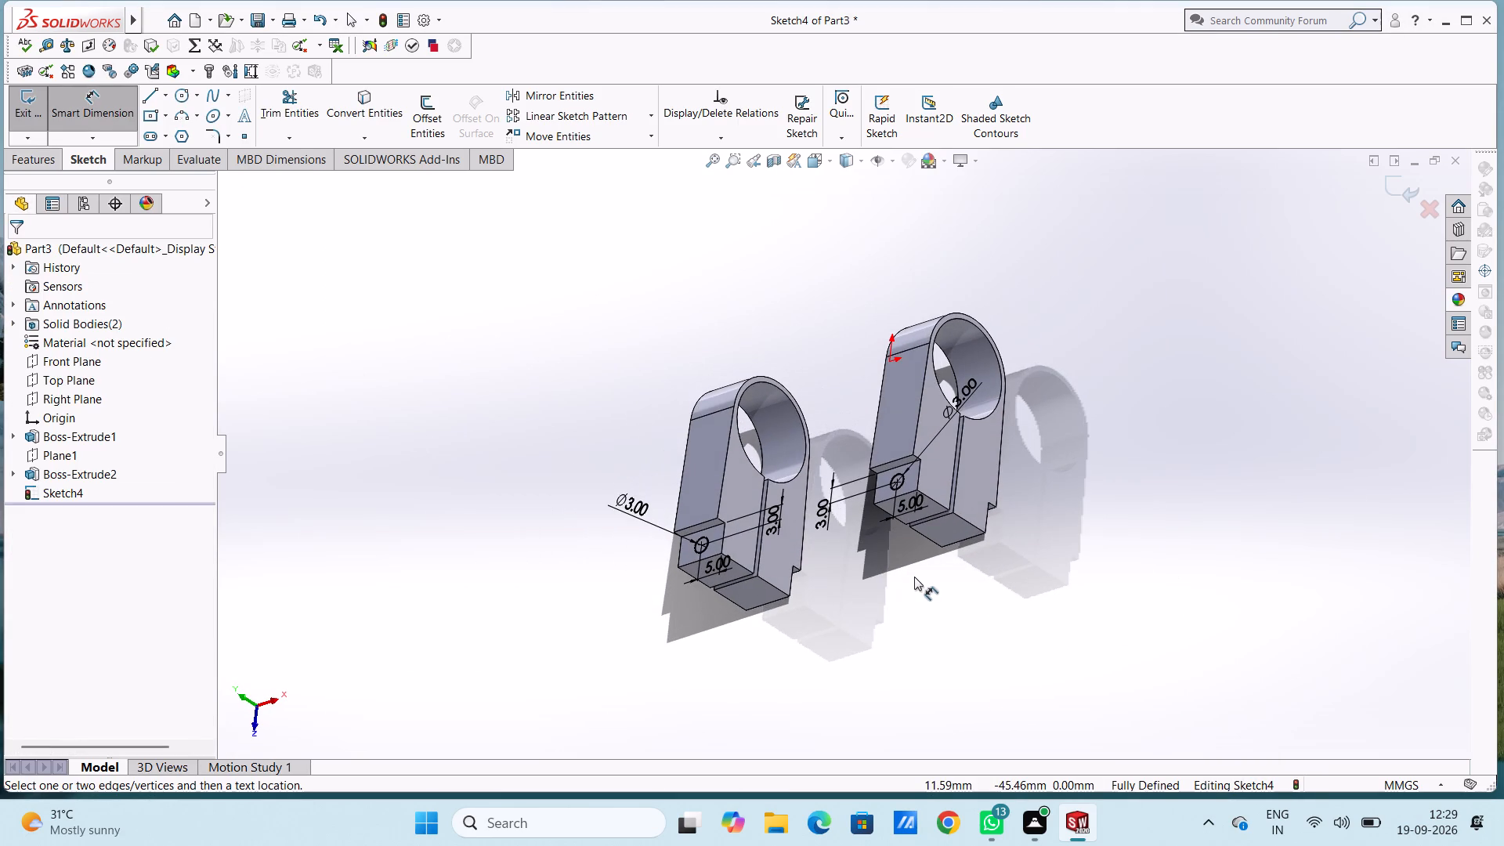
{"action": "key", "text": "Escape"}
{"action": "key", "text": "Escape"}
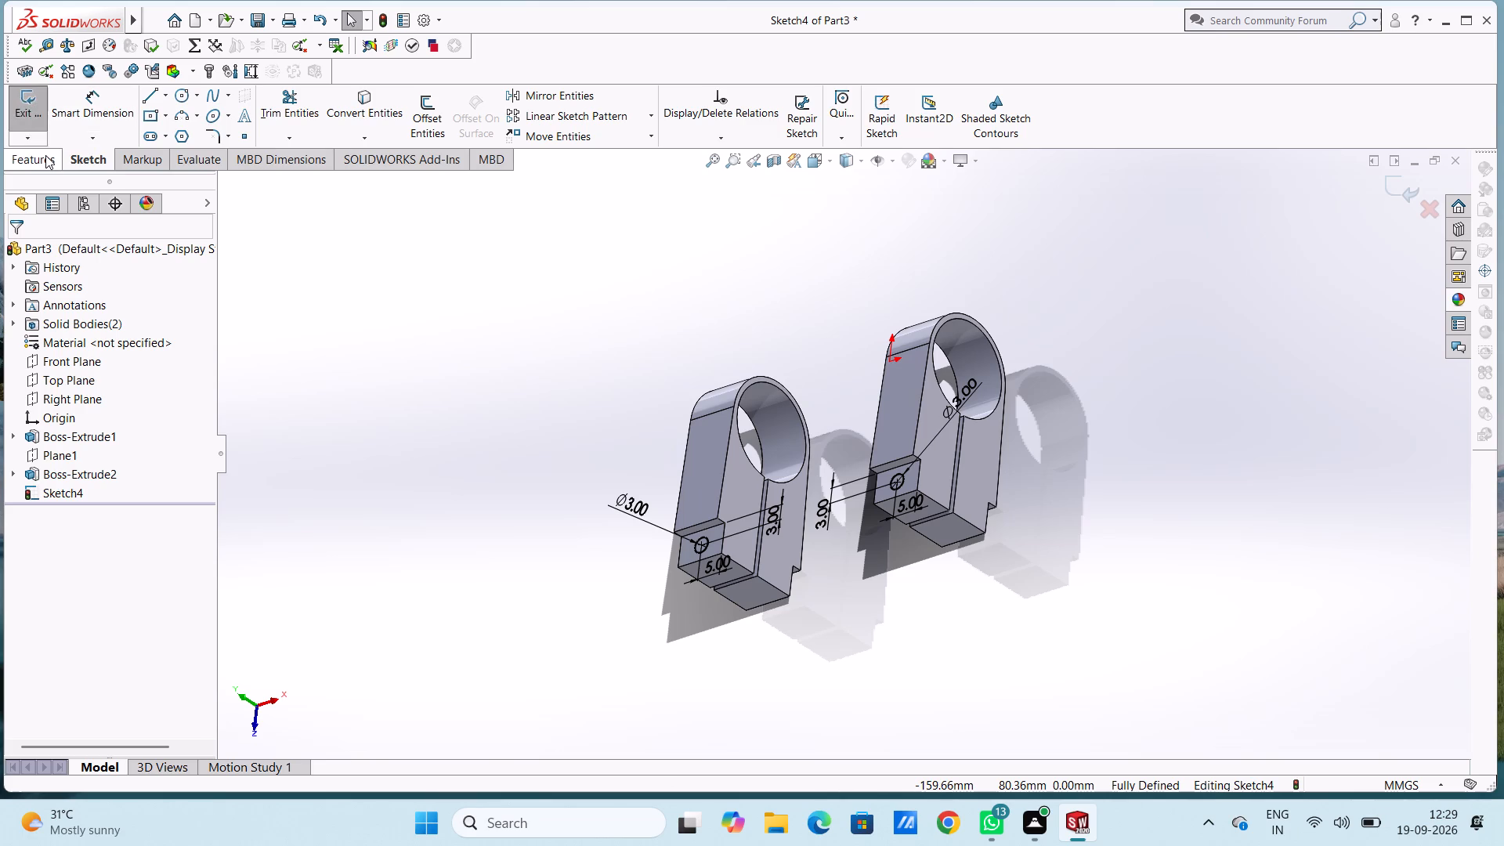
Cut-extrude both 3 mm circles to a blind depth of 60 mm through the clamps' stepped ends.
{"action": "left_click", "coordinate": [45, 155]}
{"action": "left_click", "coordinate": [270, 130]}
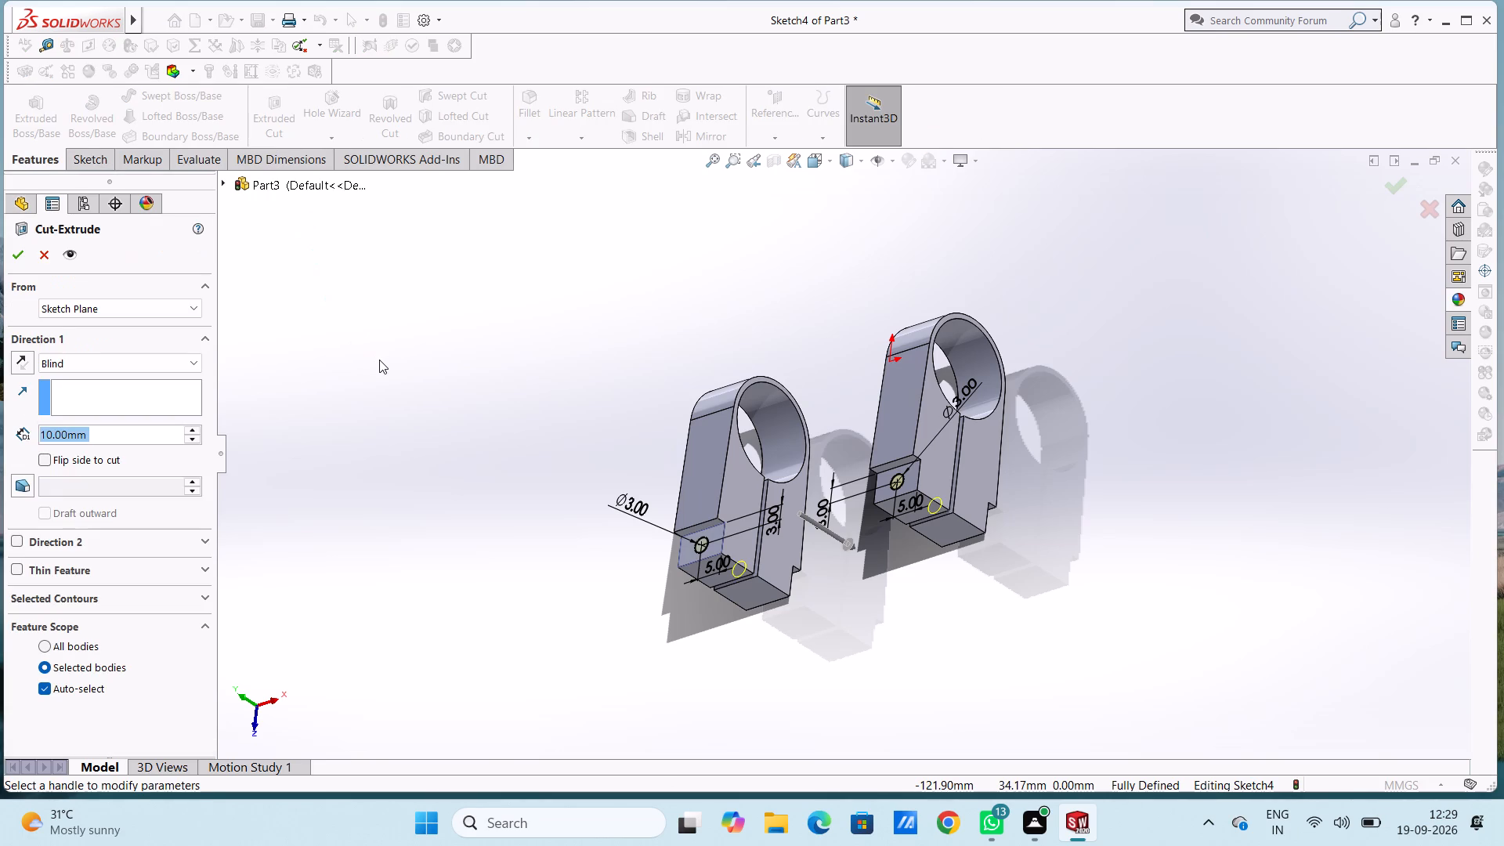
{"action": "type", "text": "60"}
{"action": "key", "text": "Return"}
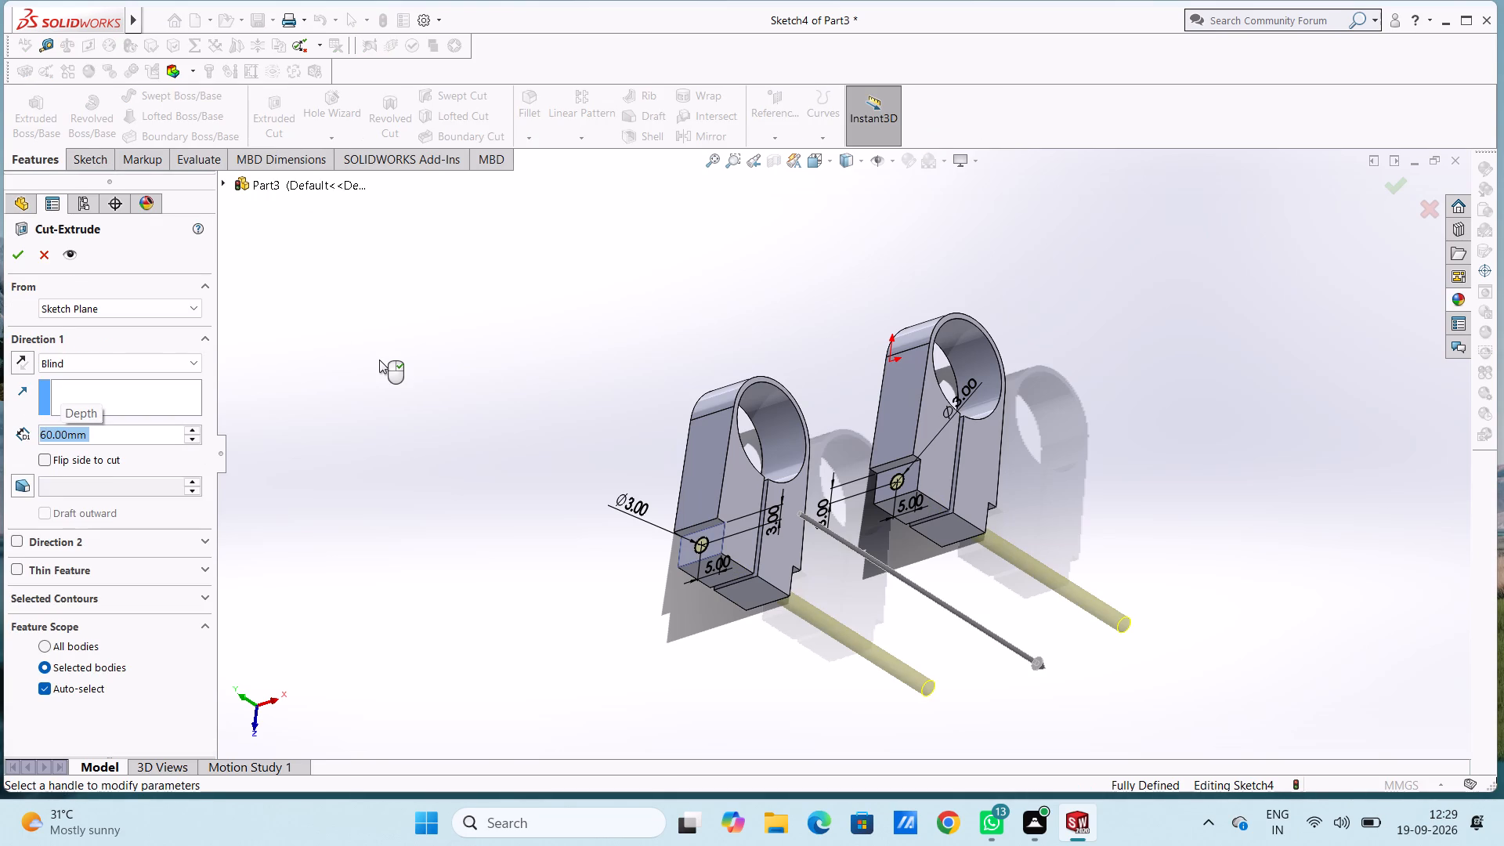
{"action": "left_click", "coordinate": [13, 261]}
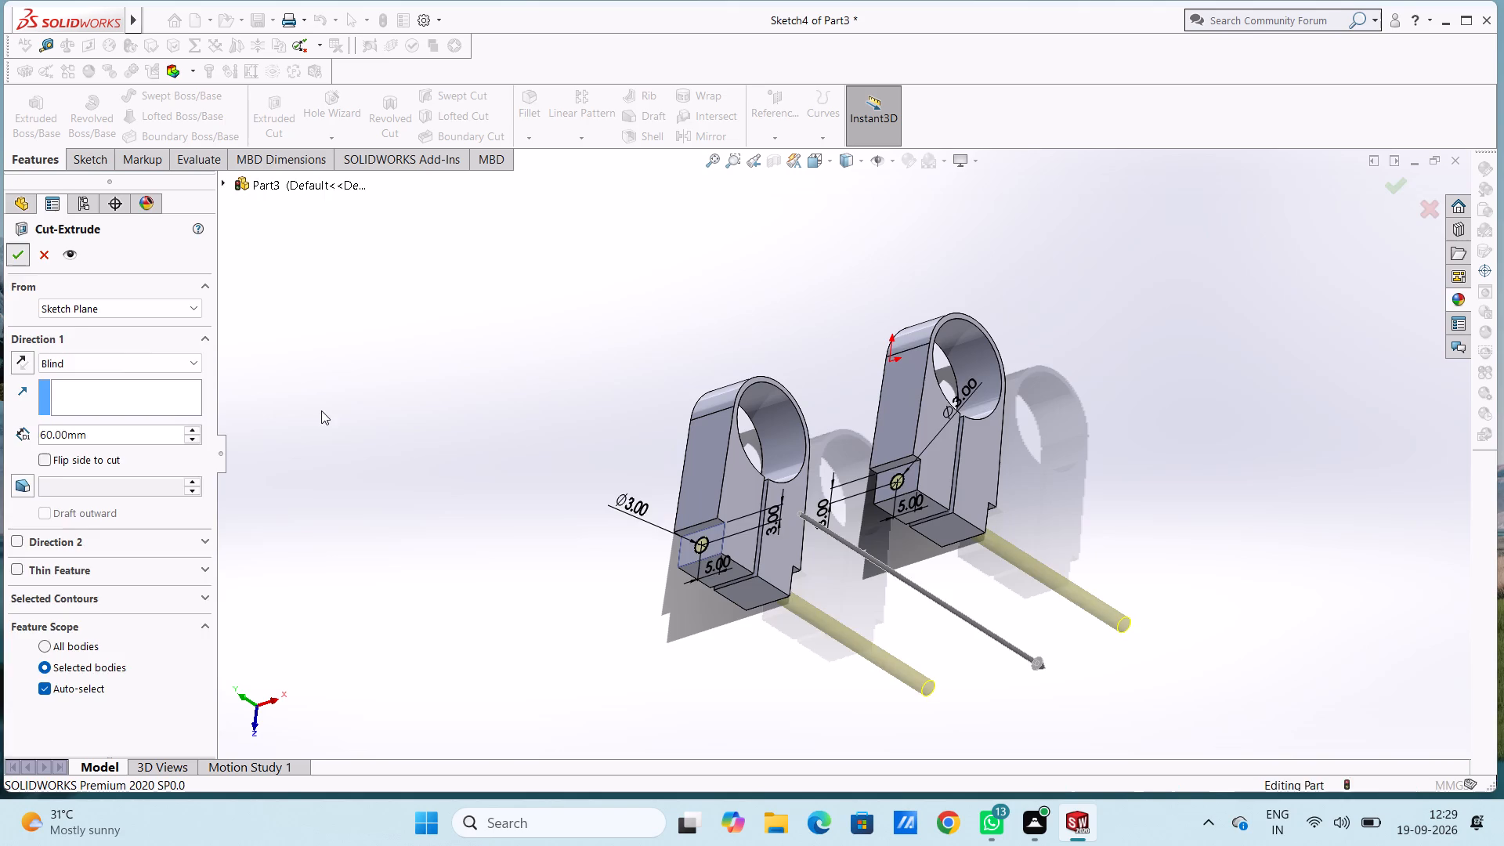
{"action": "left_click", "coordinate": [378, 407]}
Create a reference plane offset 0 mm from the Top Plane, running through the clamps' slots.
{"action": "middle_click_drag", "start_coordinate": [393, 414], "coordinate": [475, 519]}
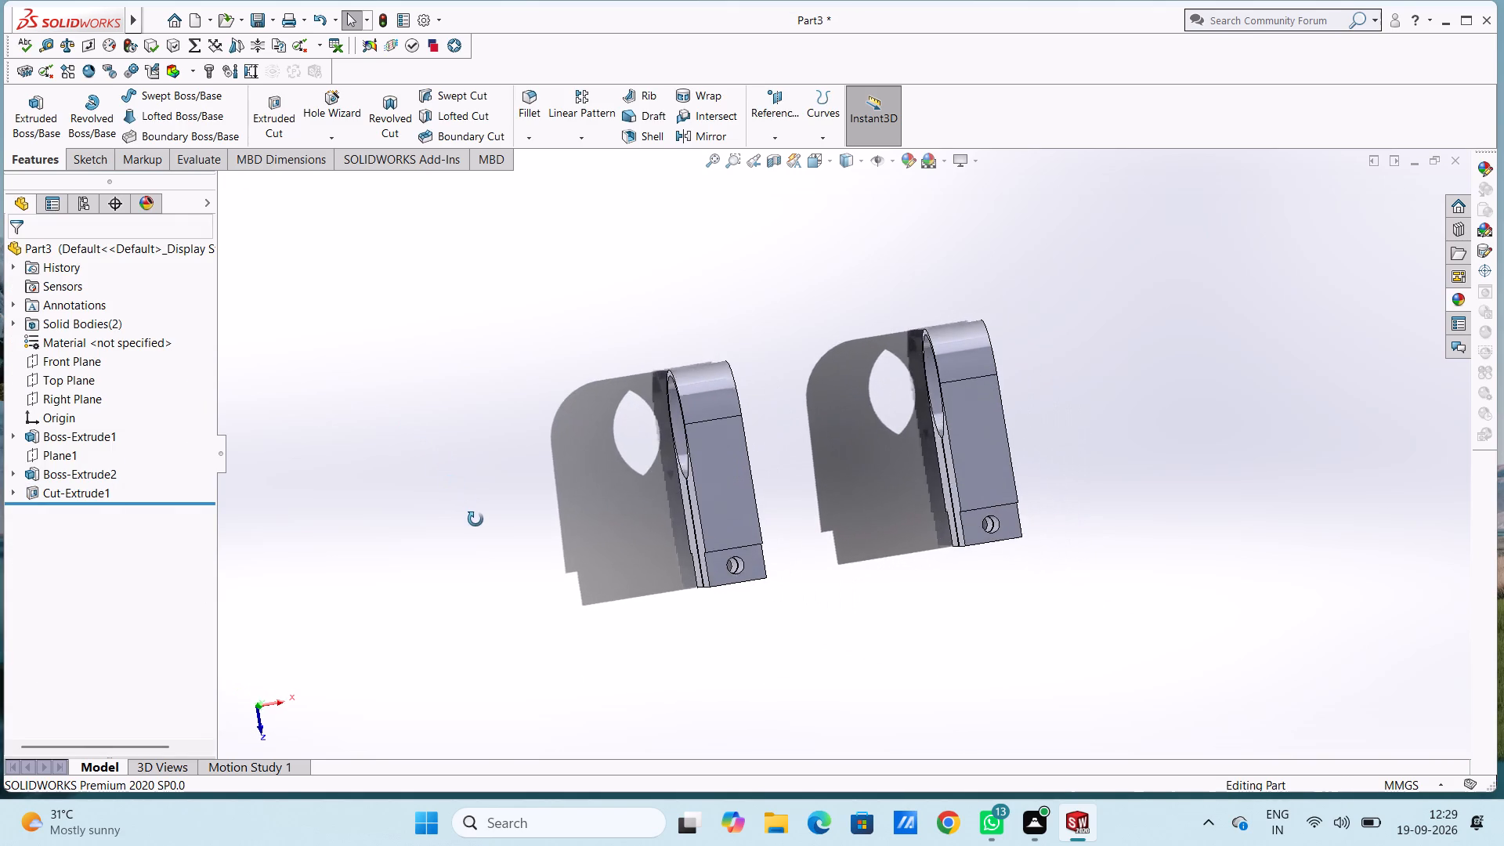
{"action": "middle_click_drag", "start_coordinate": [475, 519], "coordinate": [356, 306]}
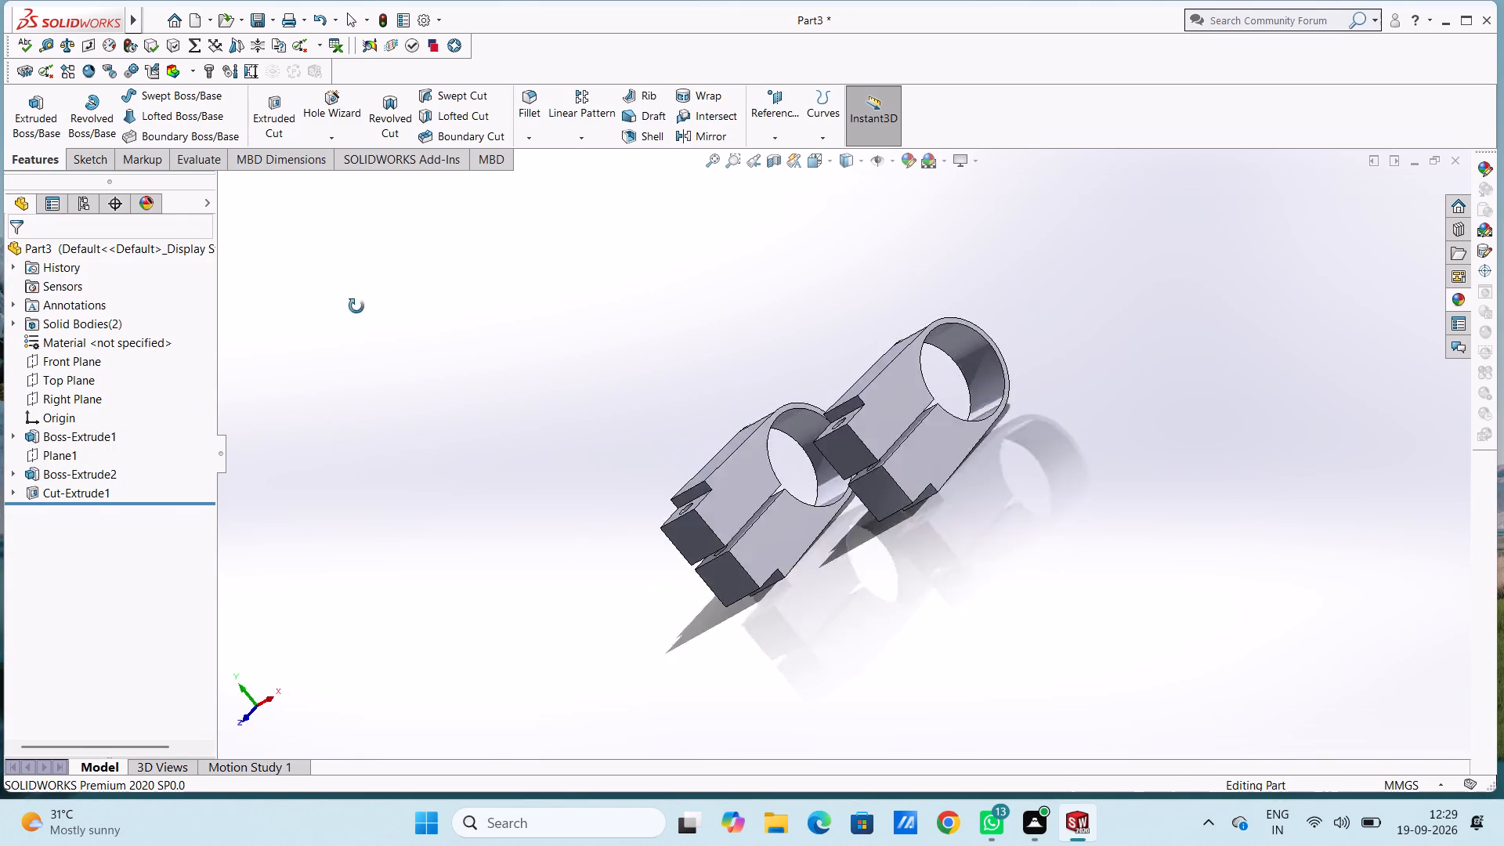
{"action": "middle_click_drag", "start_coordinate": [356, 306], "coordinate": [411, 402]}
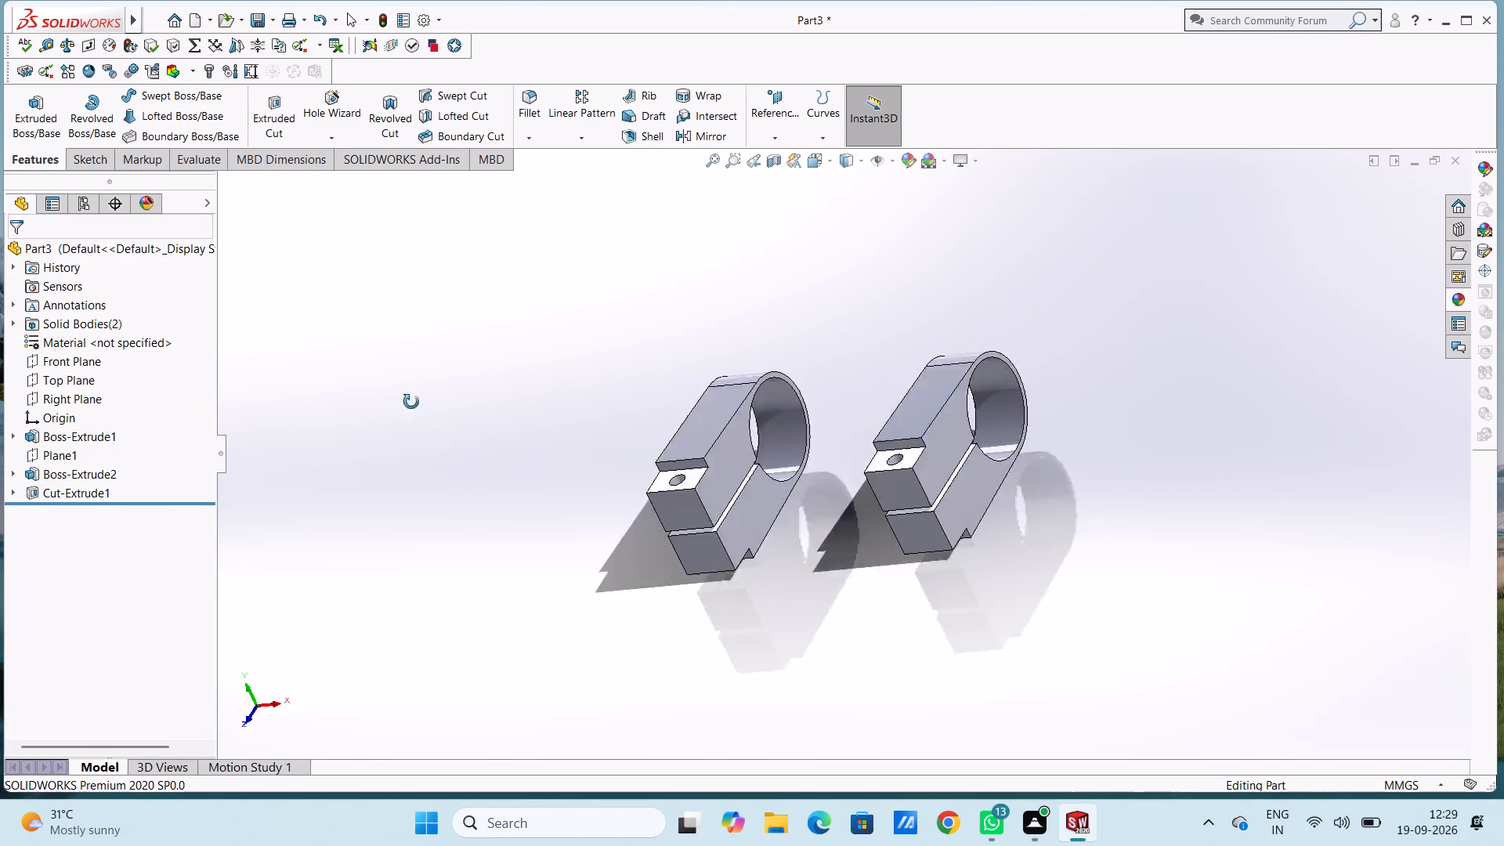
{"action": "middle_click_drag", "start_coordinate": [411, 402], "coordinate": [450, 458]}
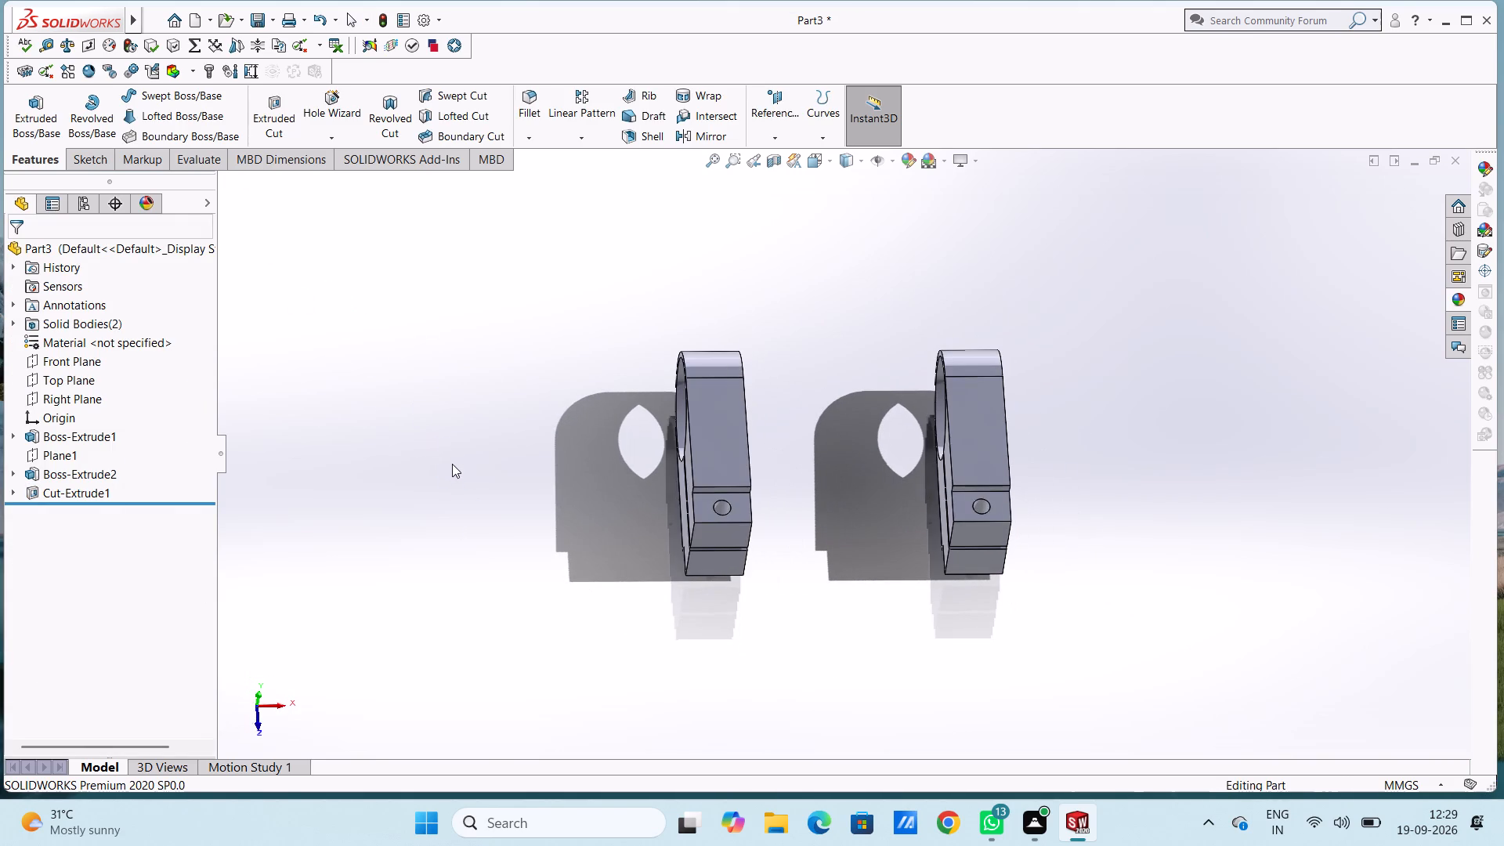
{"action": "key", "text": "ctrl+5"}
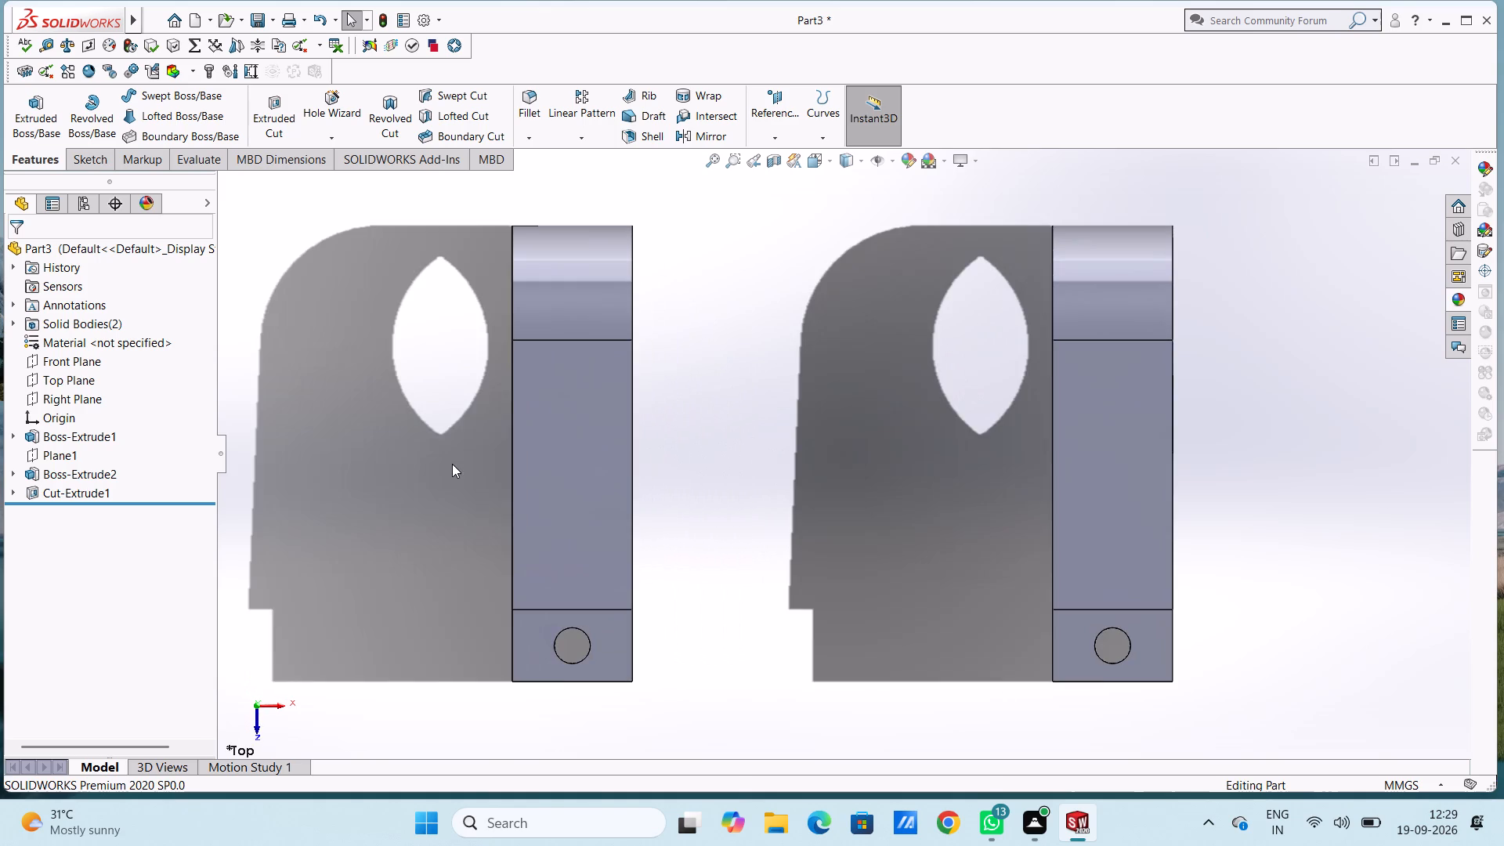
{"action": "key", "text": "ctrl+1"}
{"action": "key", "text": "ctrl+3"}
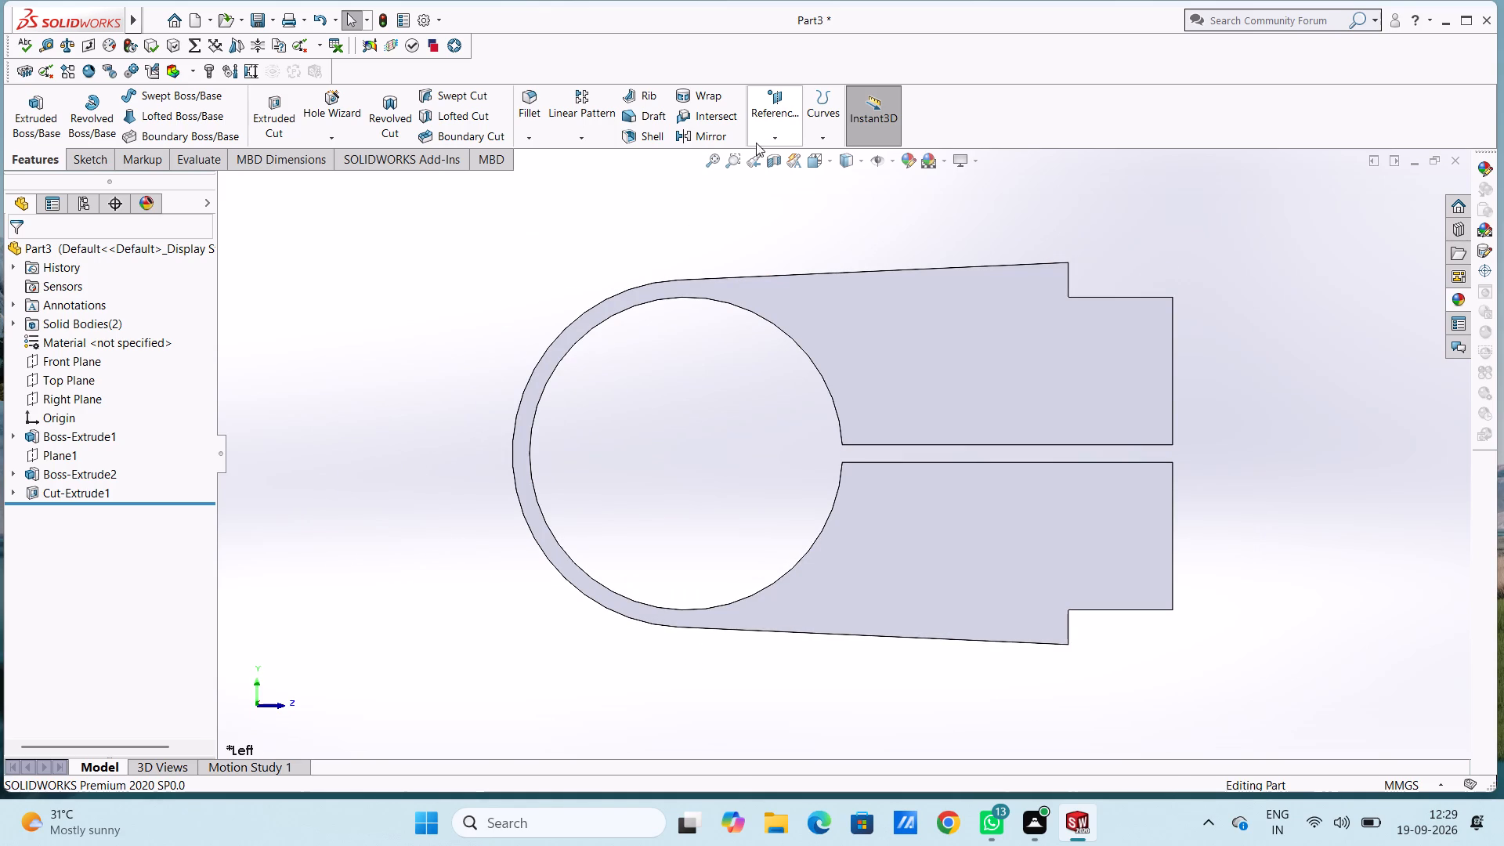
{"action": "left_click", "coordinate": [784, 109]}
{"action": "left_click", "coordinate": [791, 155]}
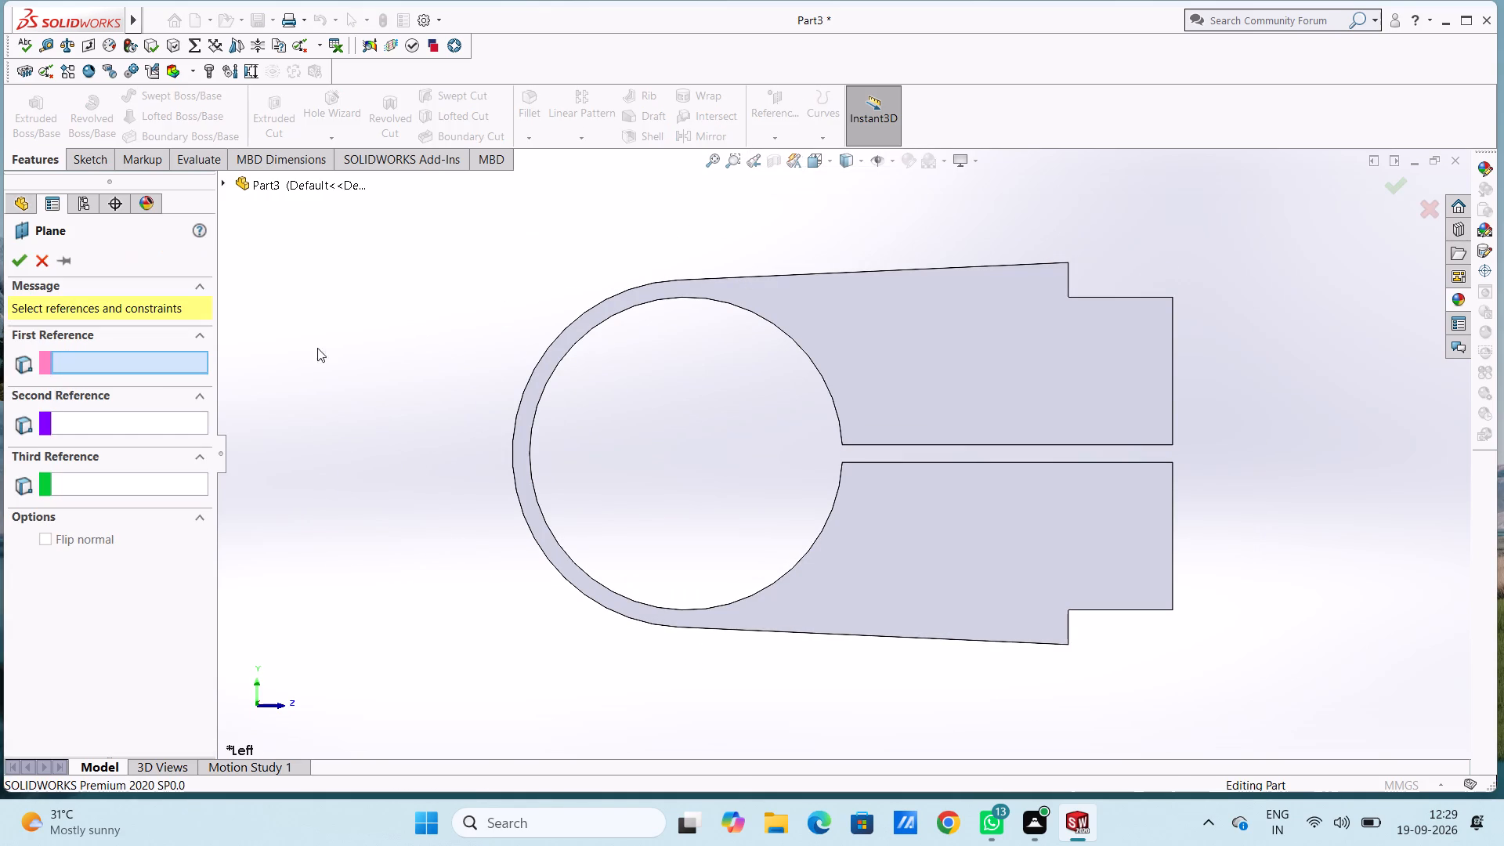
{"action": "left_click", "coordinate": [219, 179]}
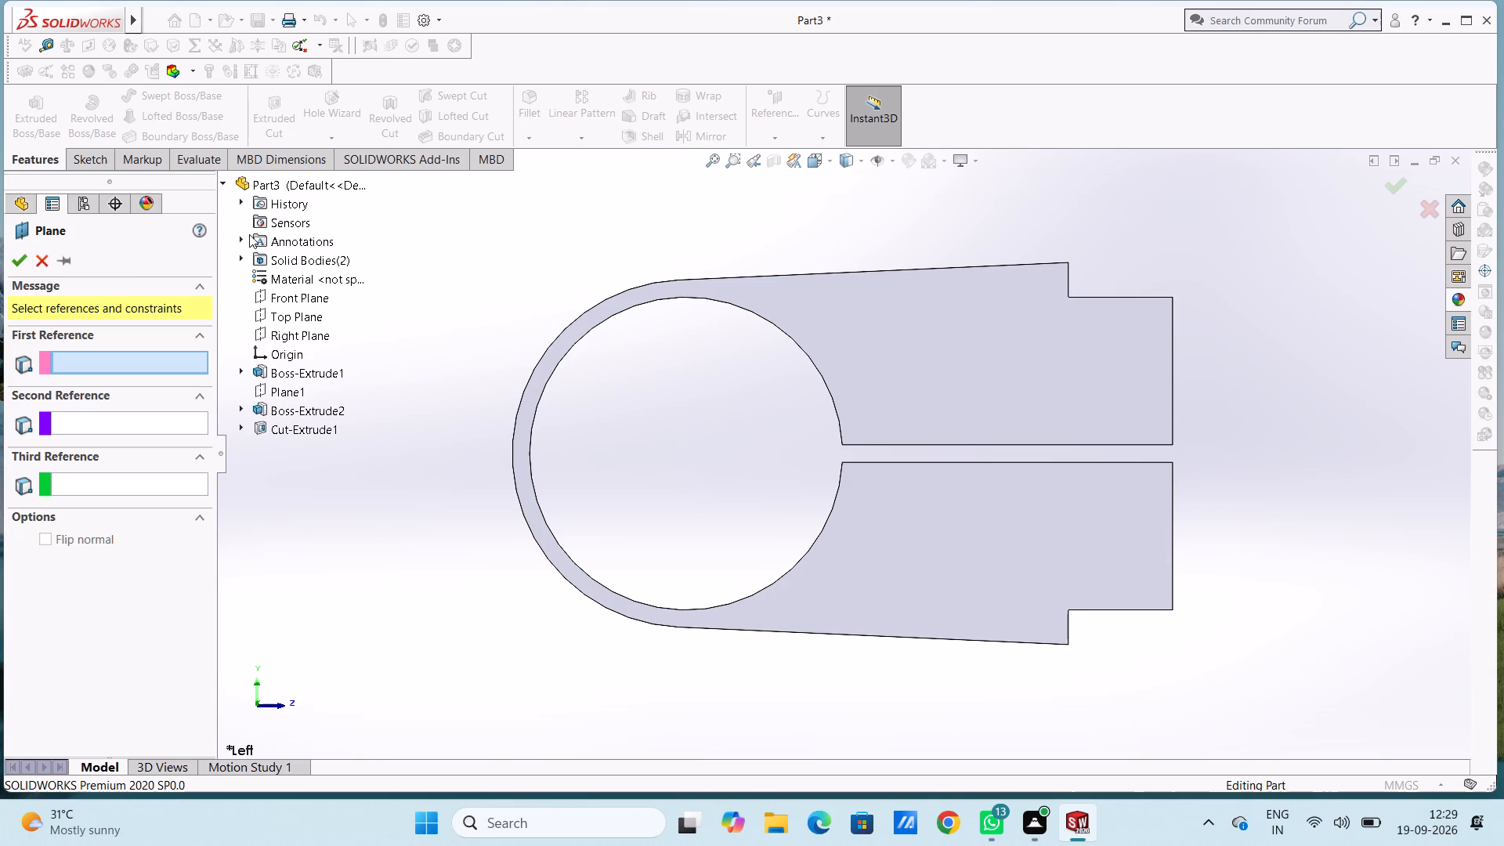
{"action": "left_click", "coordinate": [291, 318]}
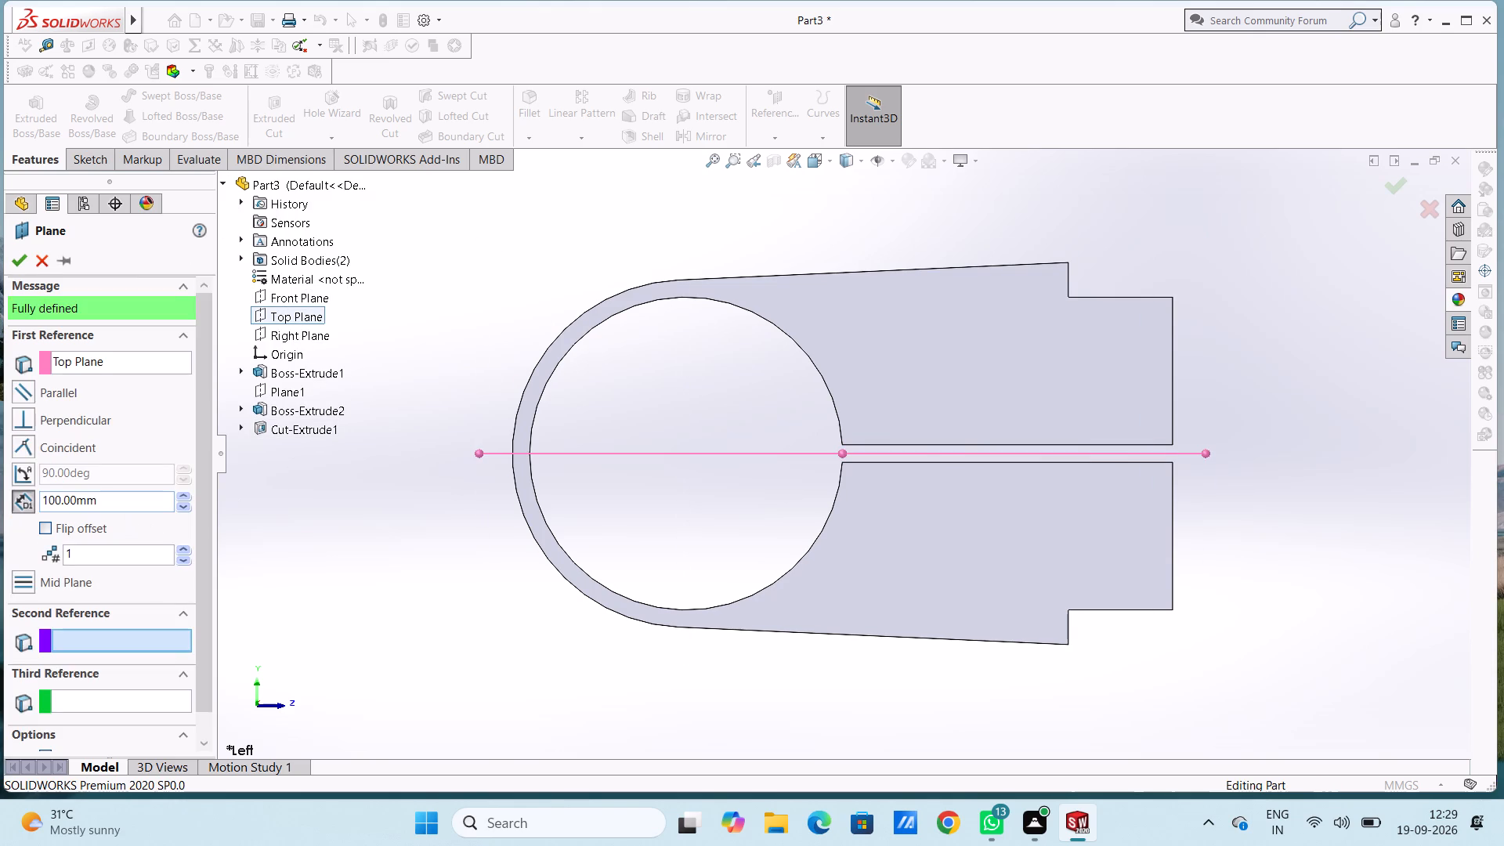
{"action": "double_click", "coordinate": [118, 501]}
{"action": "key", "text": "0"}
{"action": "key", "text": "Return"}
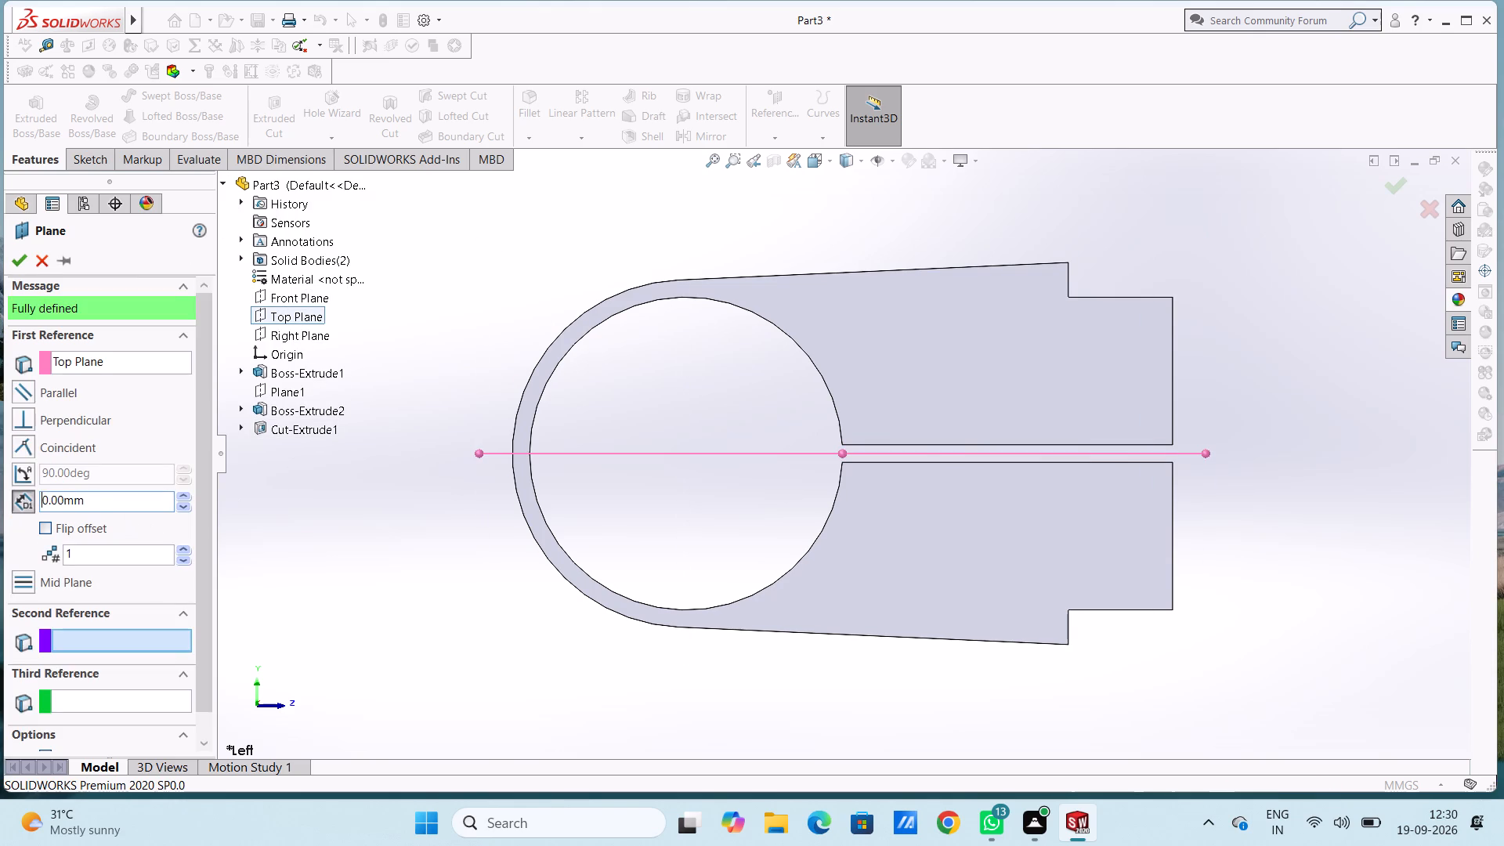
{"action": "left_click", "coordinate": [15, 263]}
{"action": "left_click", "coordinate": [400, 334]}
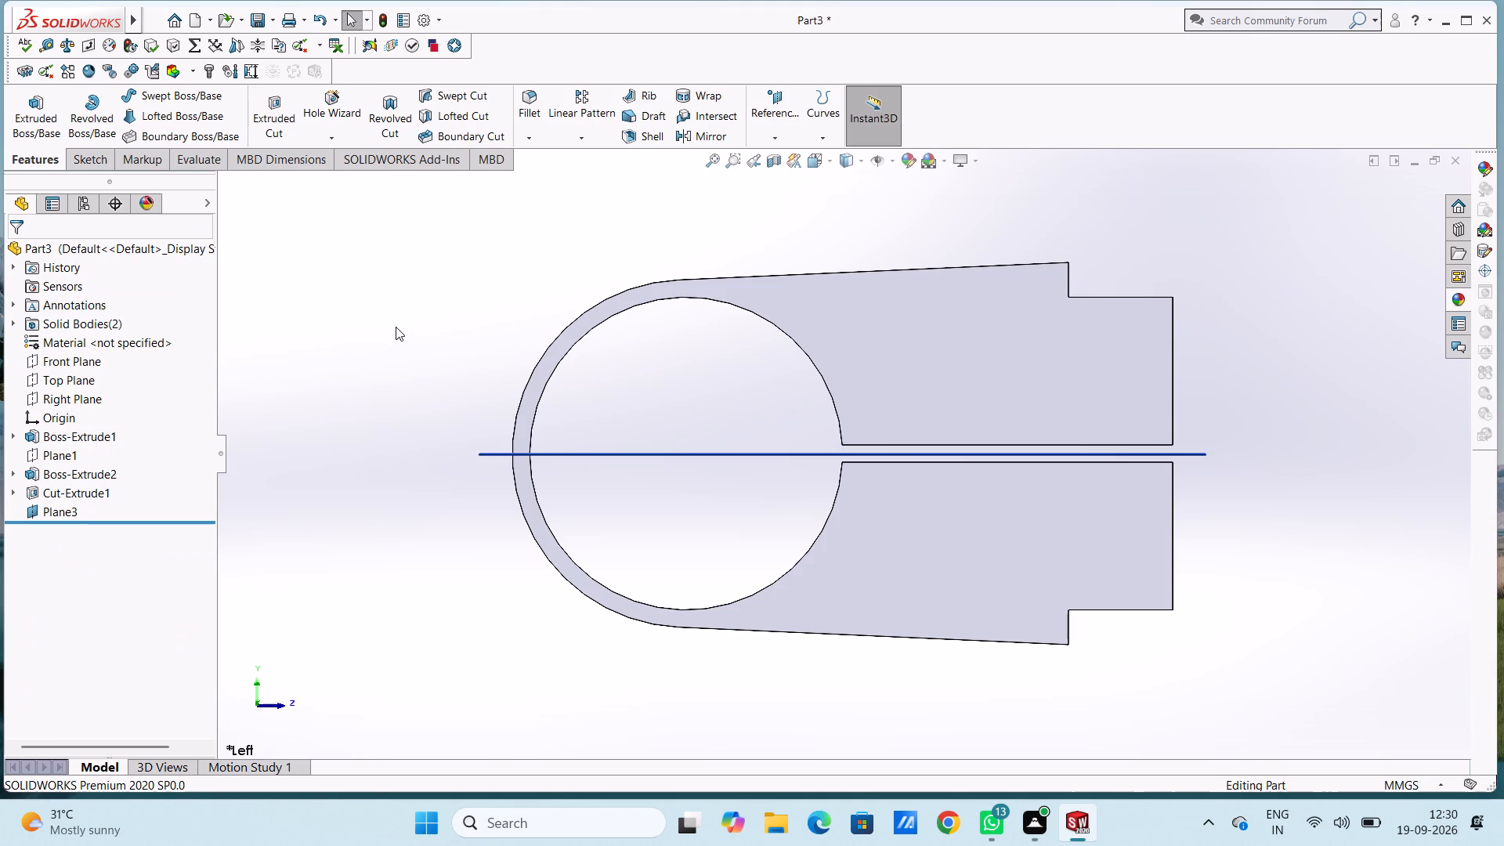
Start a new sketch on the reference plane that runs through both clamps' slots.
{"action": "key", "text": "ctrl+6"}
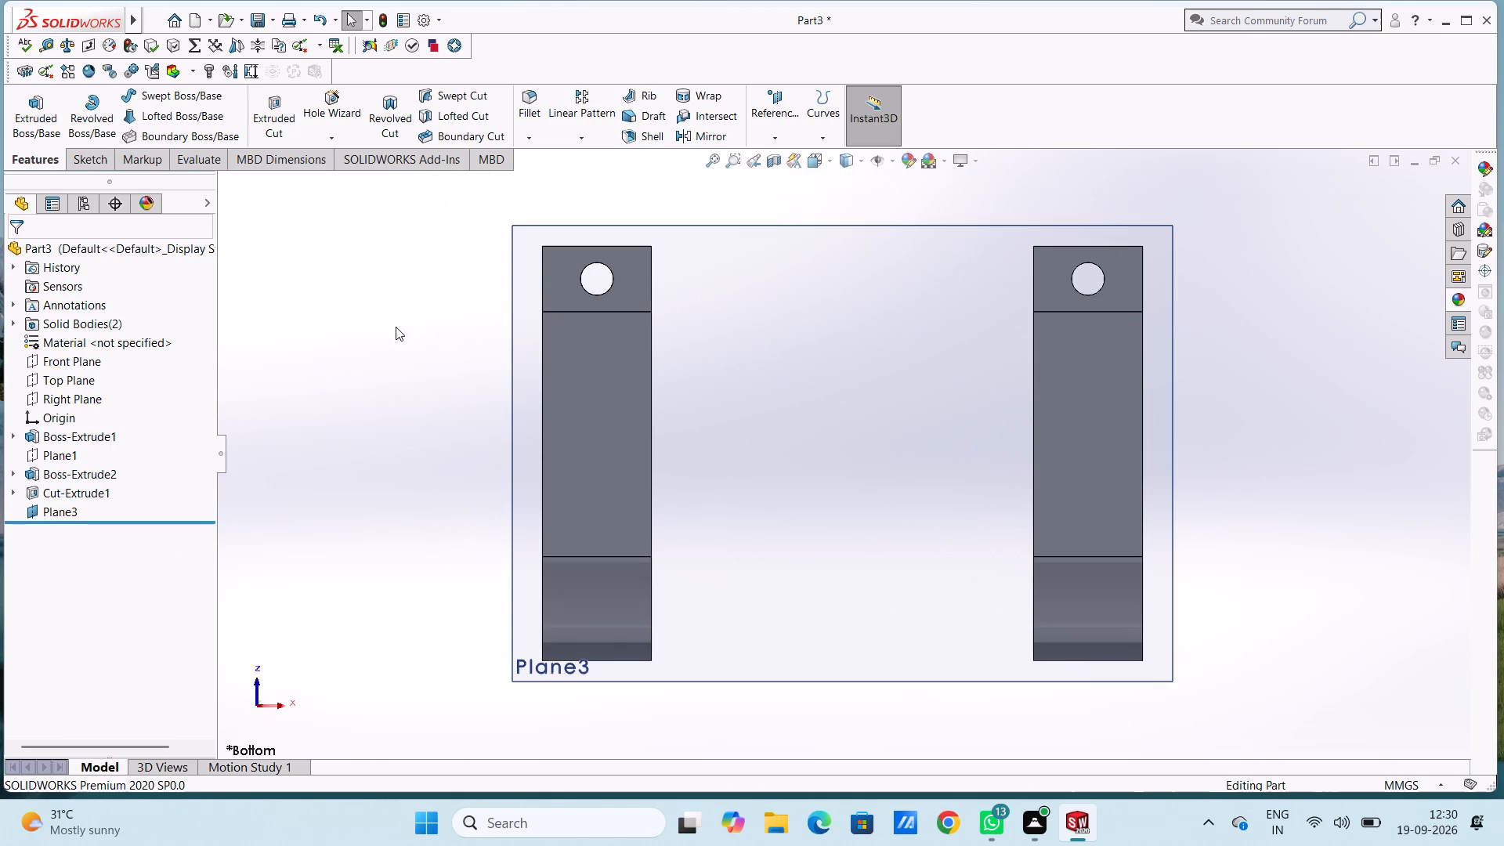
{"action": "left_click", "coordinate": [822, 540]}
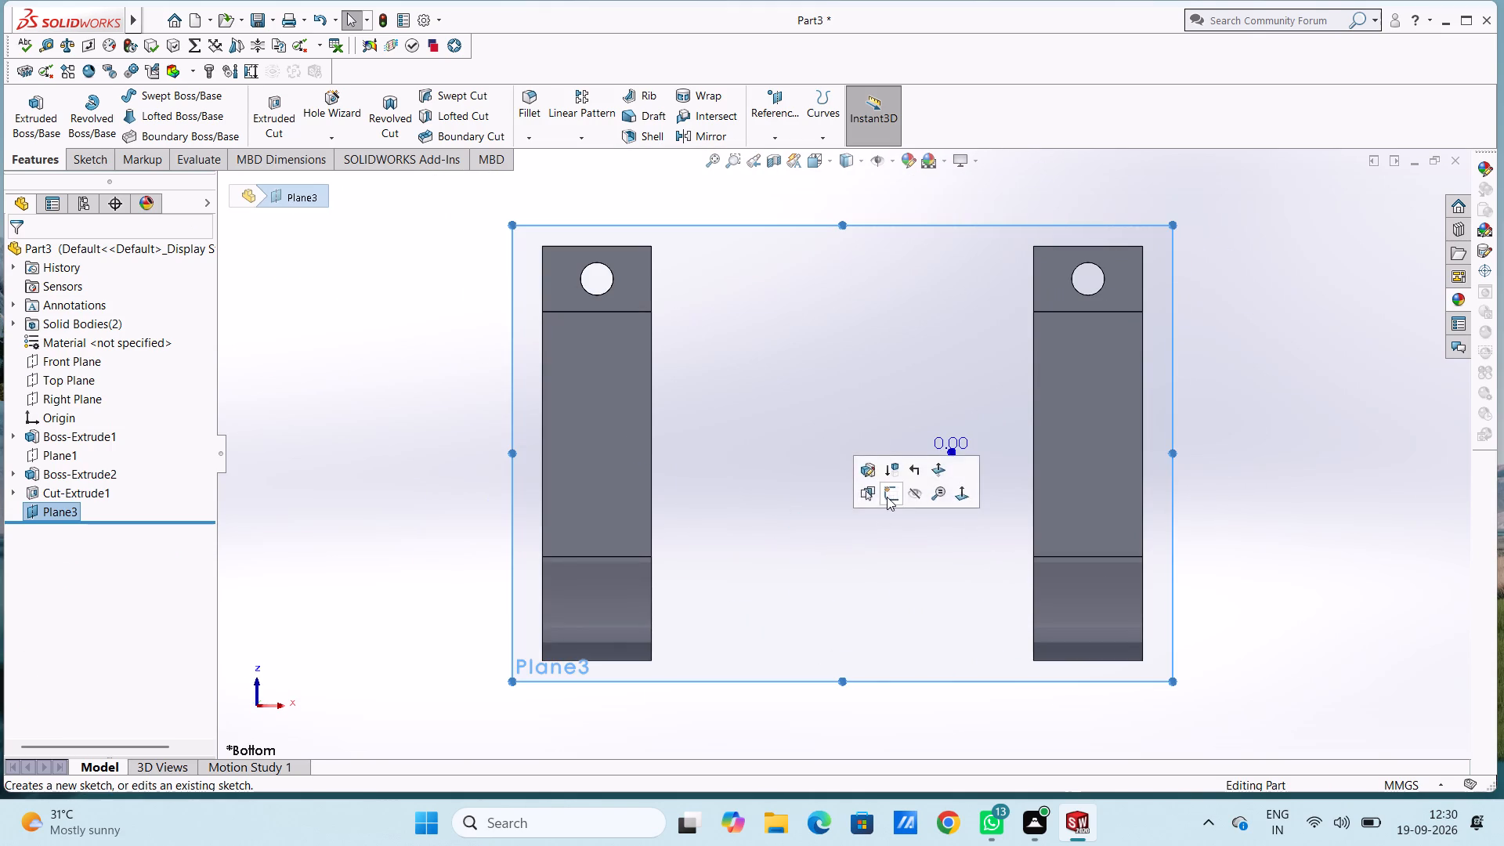
{"action": "left_click", "coordinate": [887, 497]}
{"action": "scroll", "coordinate": [870, 580], "scroll_direction": "up", "scroll_amount": 5}
{"action": "scroll", "coordinate": [844, 551], "scroll_direction": "down", "scroll_amount": 2}
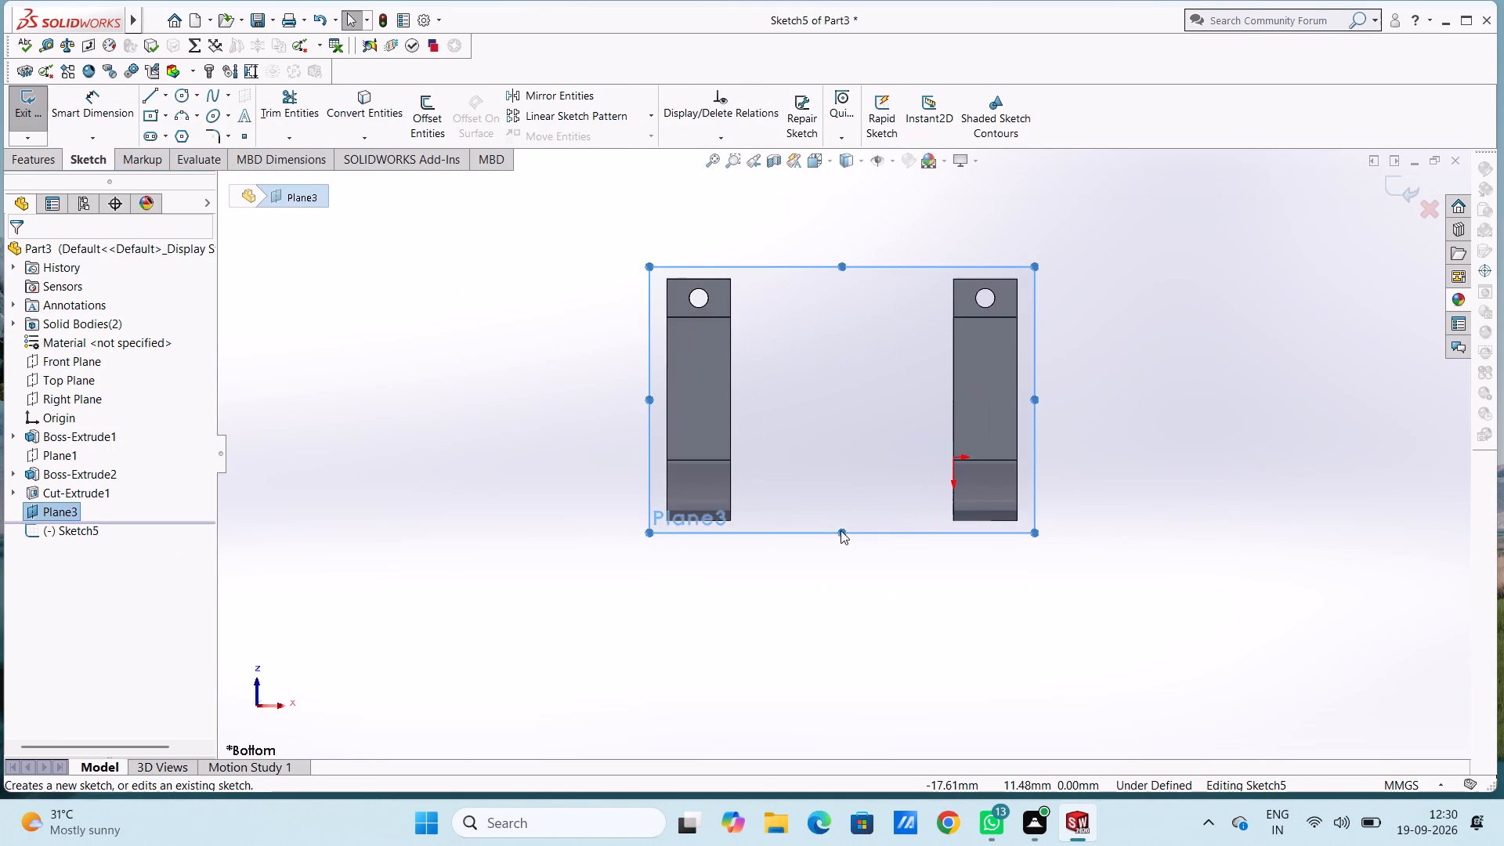
{"action": "scroll", "coordinate": [840, 531], "scroll_direction": "down", "scroll_amount": 3}
{"action": "scroll", "coordinate": [840, 592], "scroll_direction": "up", "scroll_amount": 5}
{"action": "scroll", "coordinate": [842, 601], "scroll_direction": "down", "scroll_amount": 1}
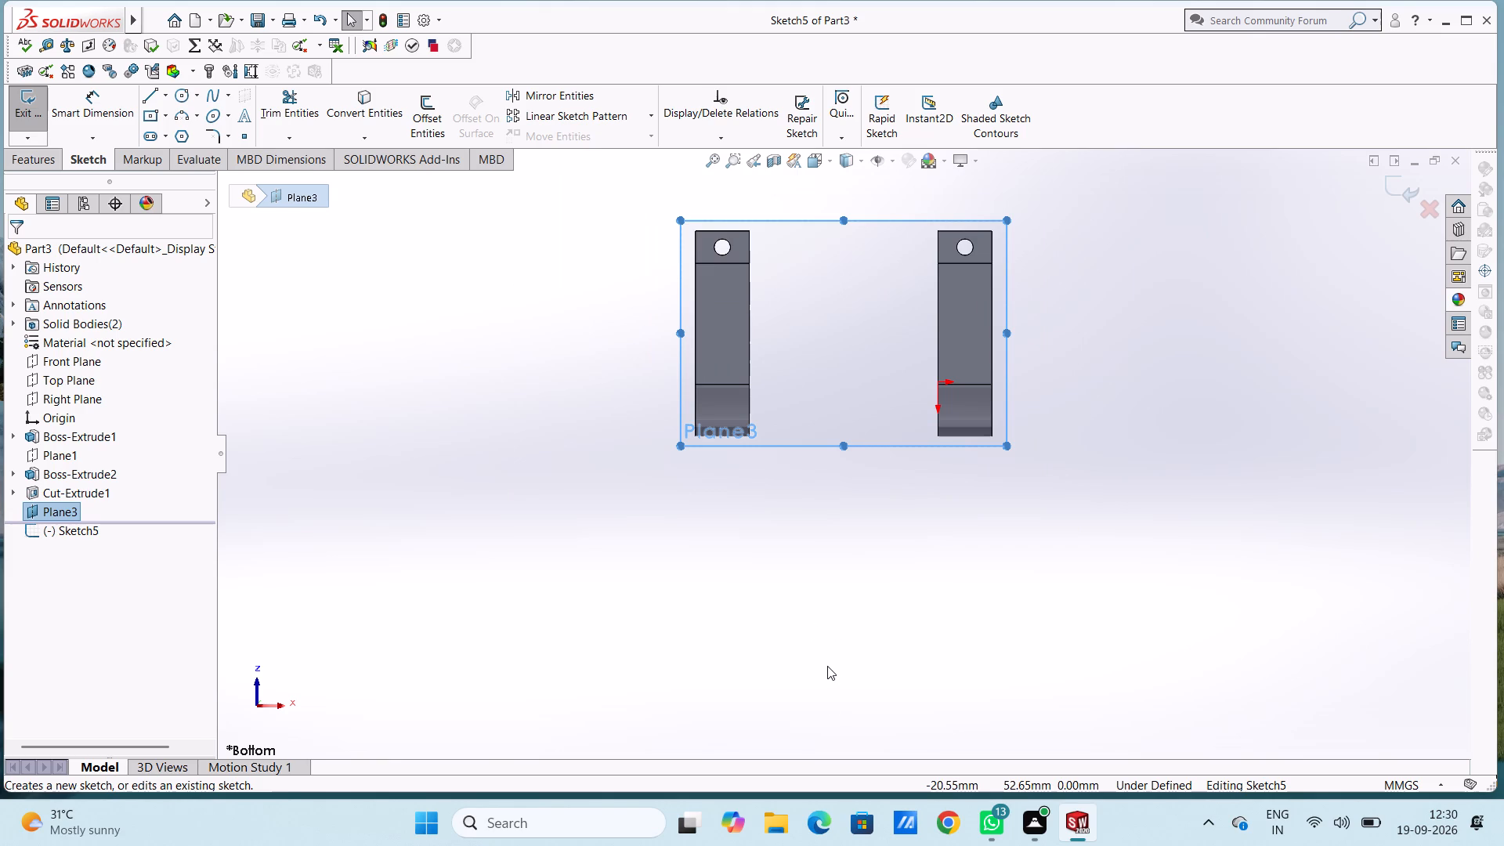
{"action": "scroll", "coordinate": [827, 666], "scroll_direction": "up", "scroll_amount": 1}
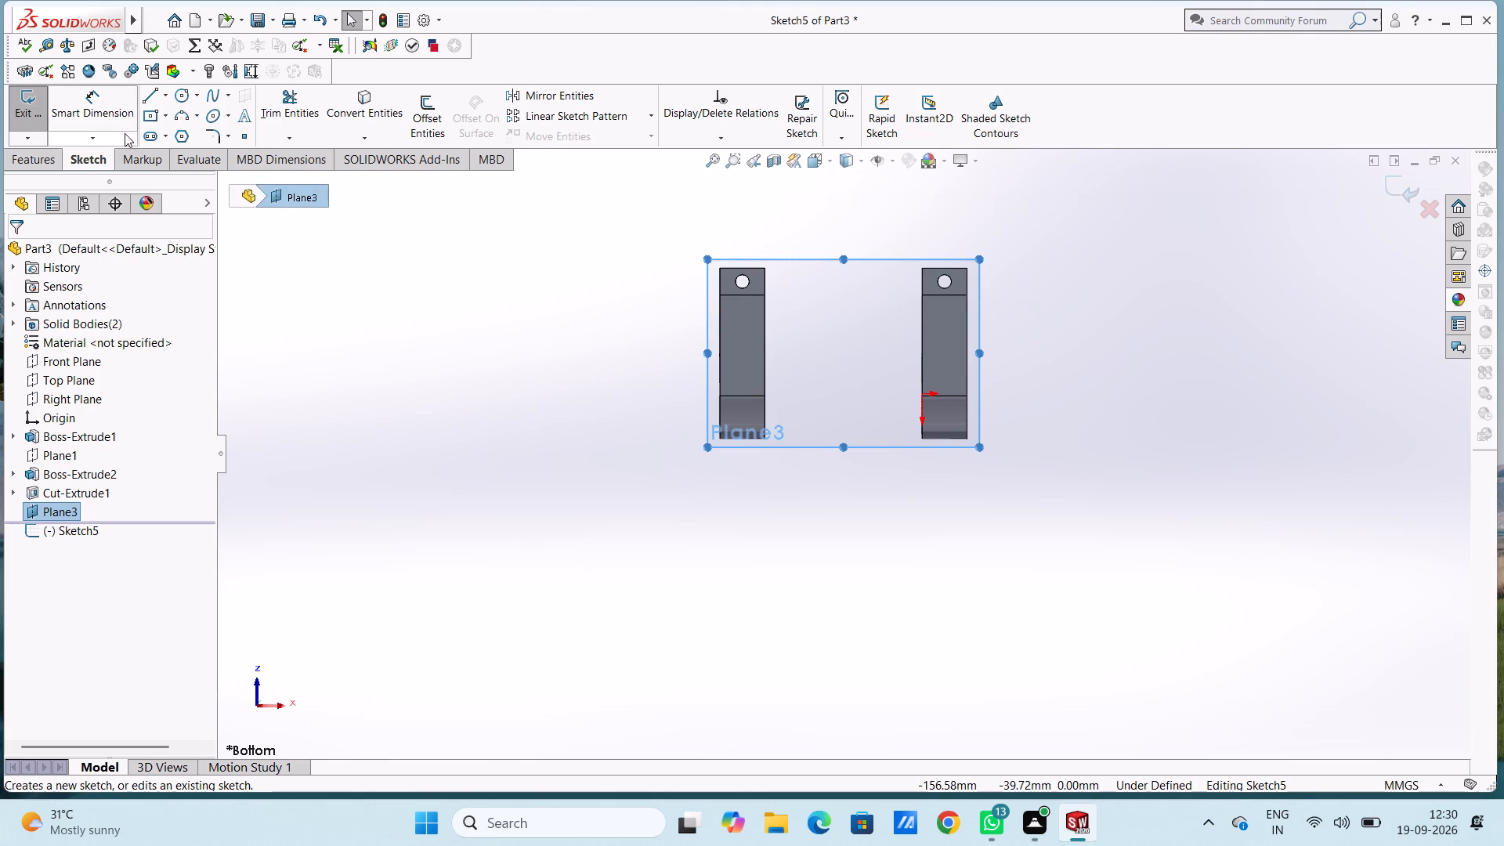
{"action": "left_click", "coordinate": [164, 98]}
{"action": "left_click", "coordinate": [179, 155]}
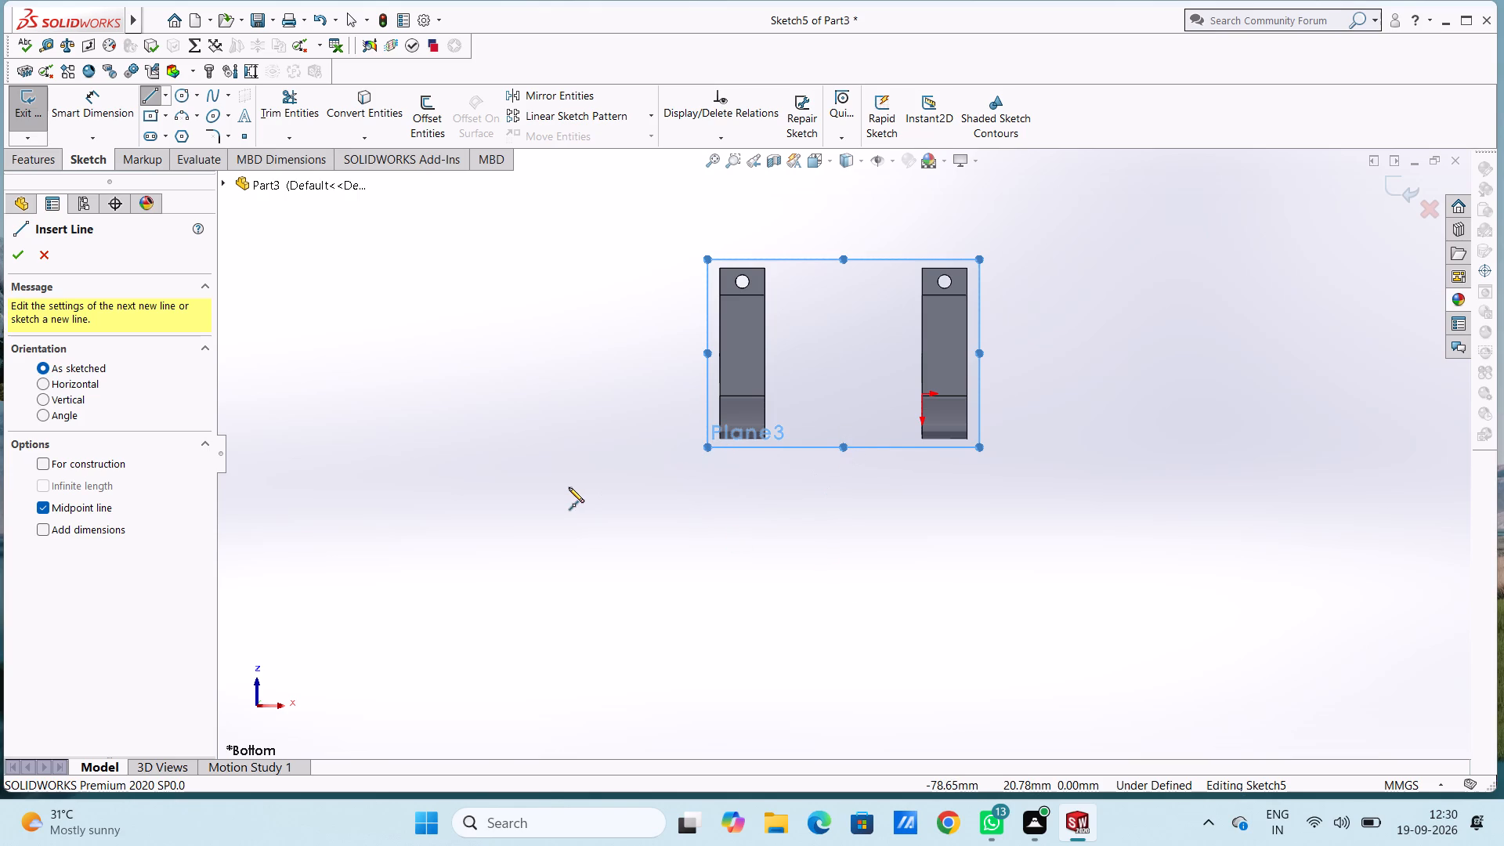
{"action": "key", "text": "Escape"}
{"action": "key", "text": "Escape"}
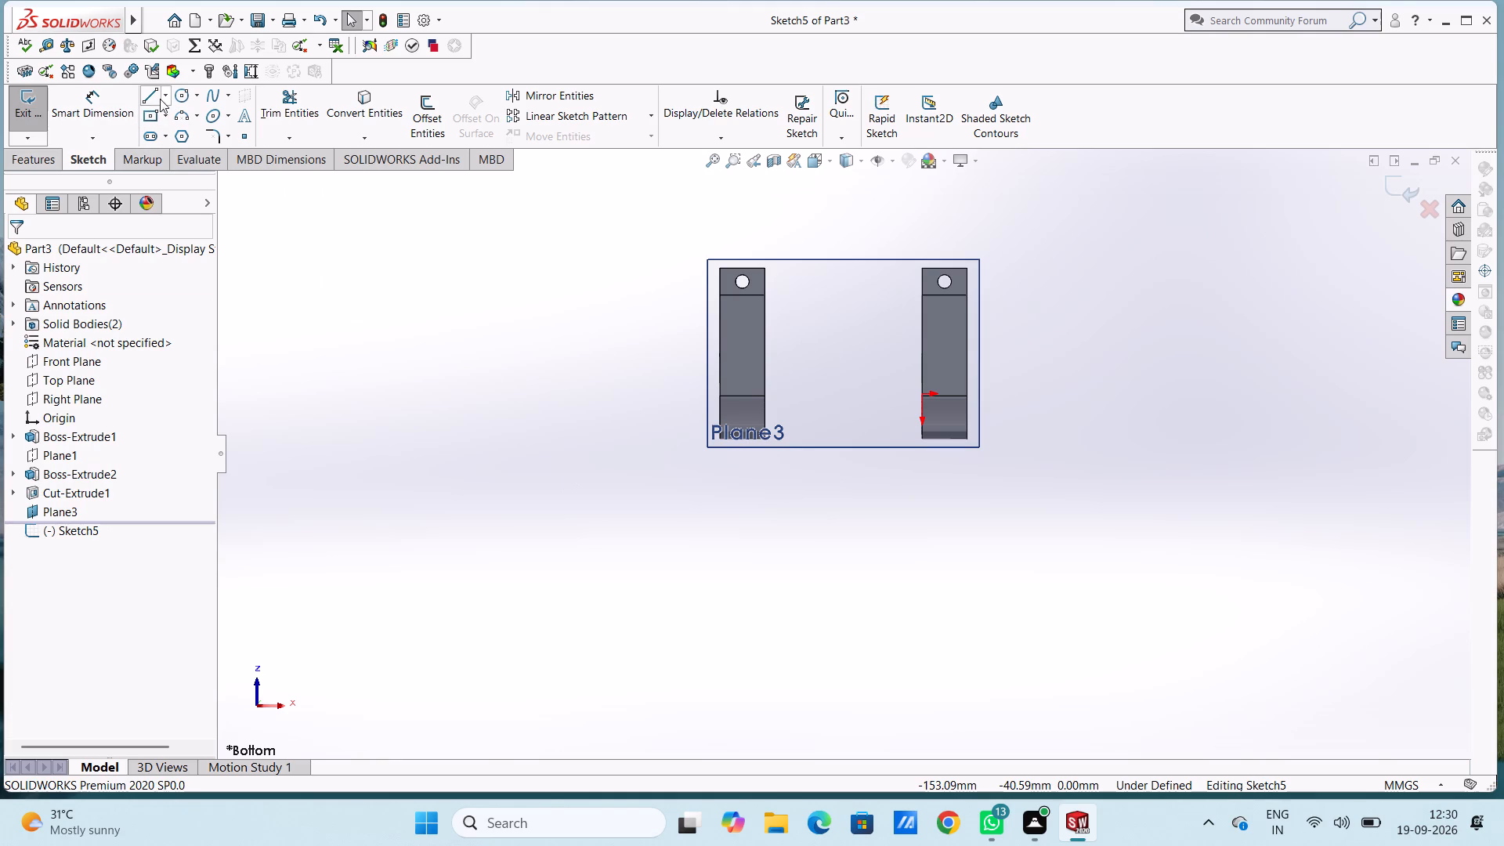
Sketch a 55 mm horizontal line along the clamps' ring ends, joining the outer corners of the two clamps.
{"action": "left_click", "coordinate": [155, 96]}
{"action": "scroll", "coordinate": [943, 454], "scroll_direction": "down", "scroll_amount": 4}
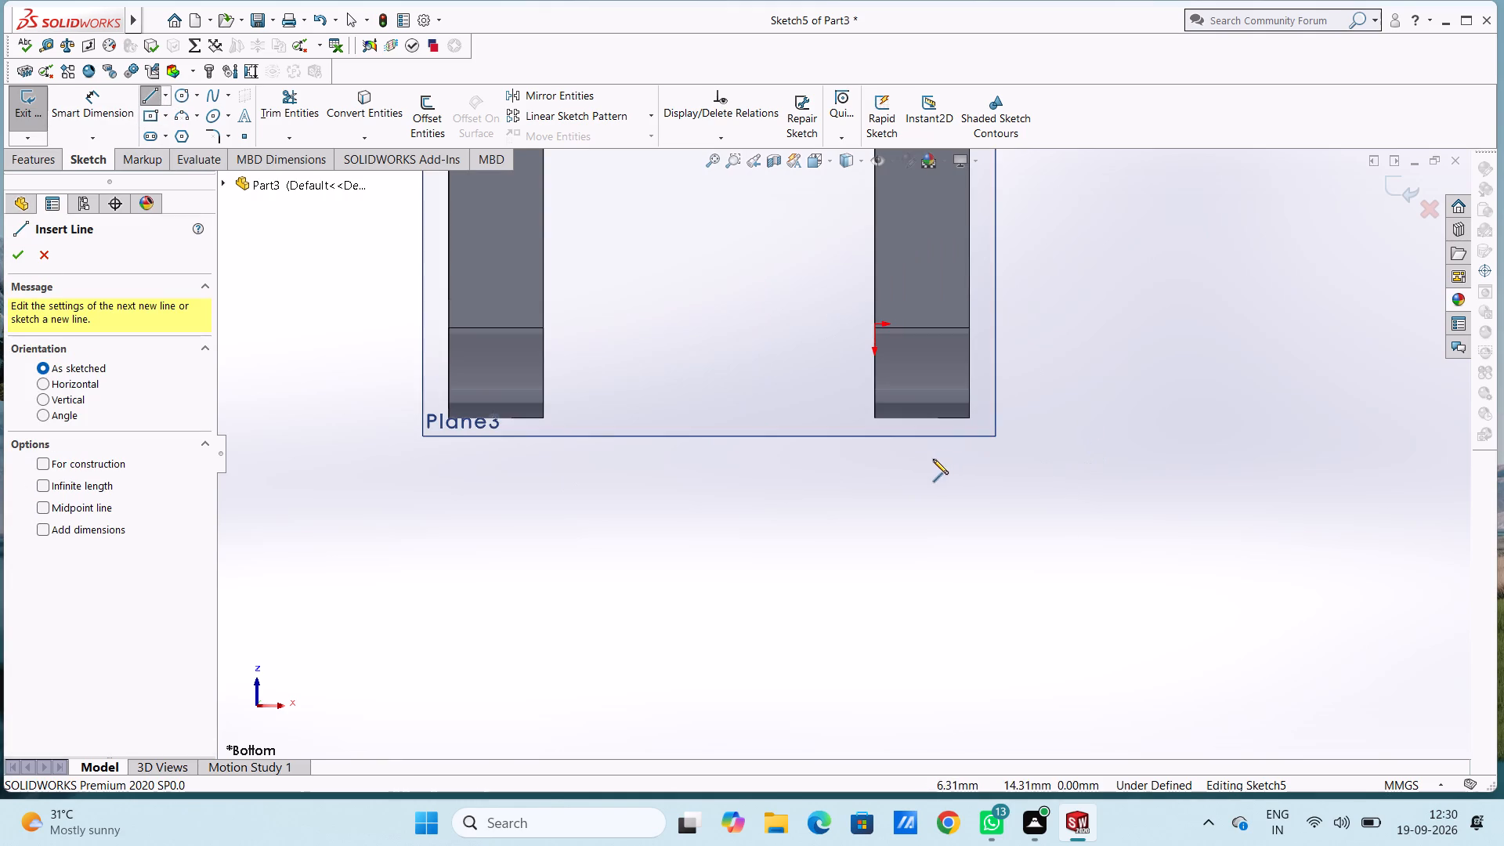
{"action": "left_click", "coordinate": [448, 421]}
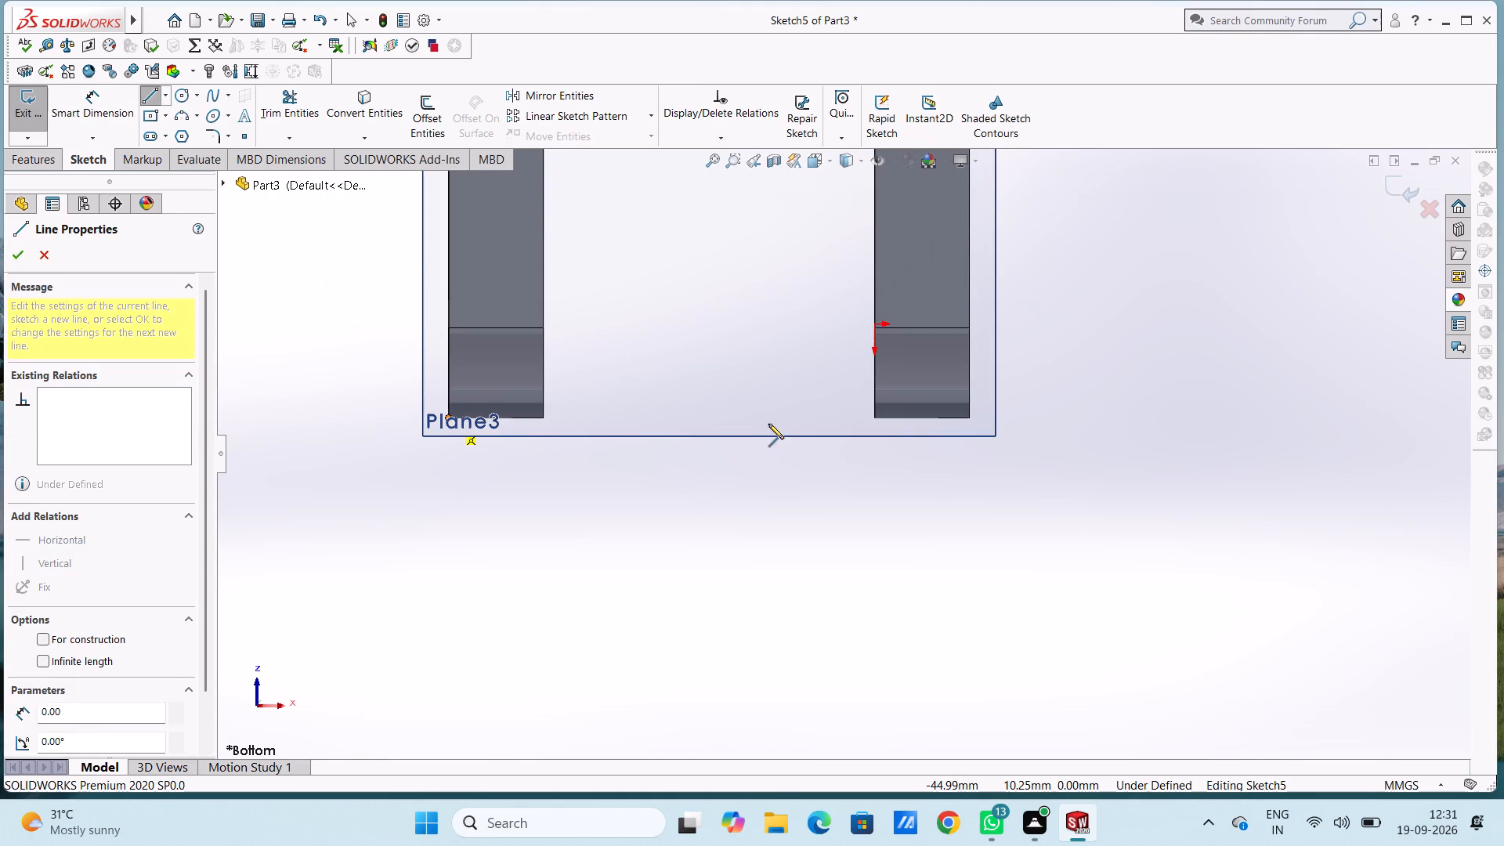
{"action": "left_click", "coordinate": [969, 418]}
{"action": "key", "text": "Escape"}
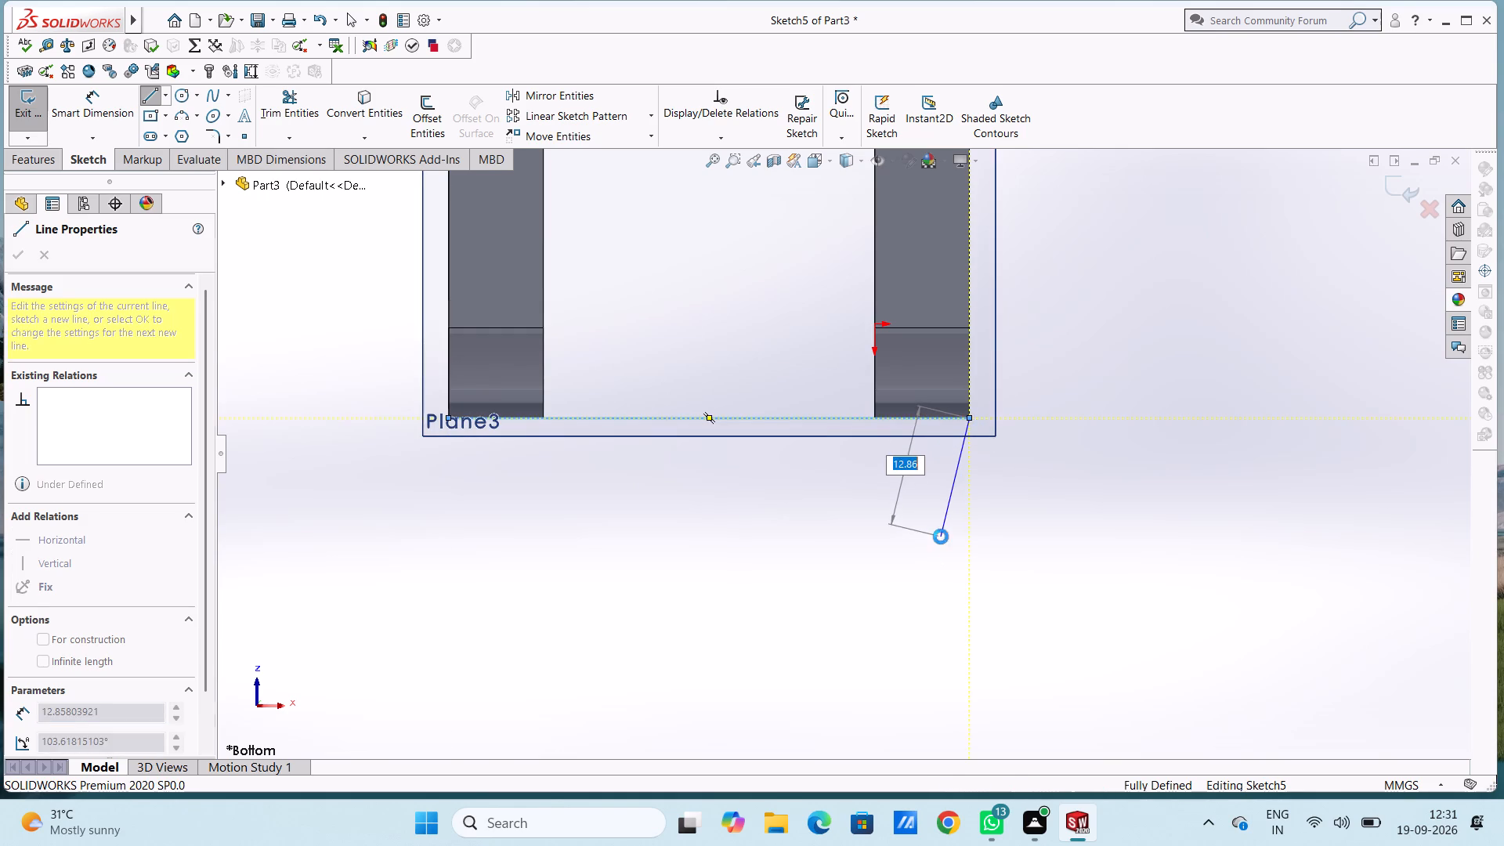
{"action": "key", "text": "Escape"}
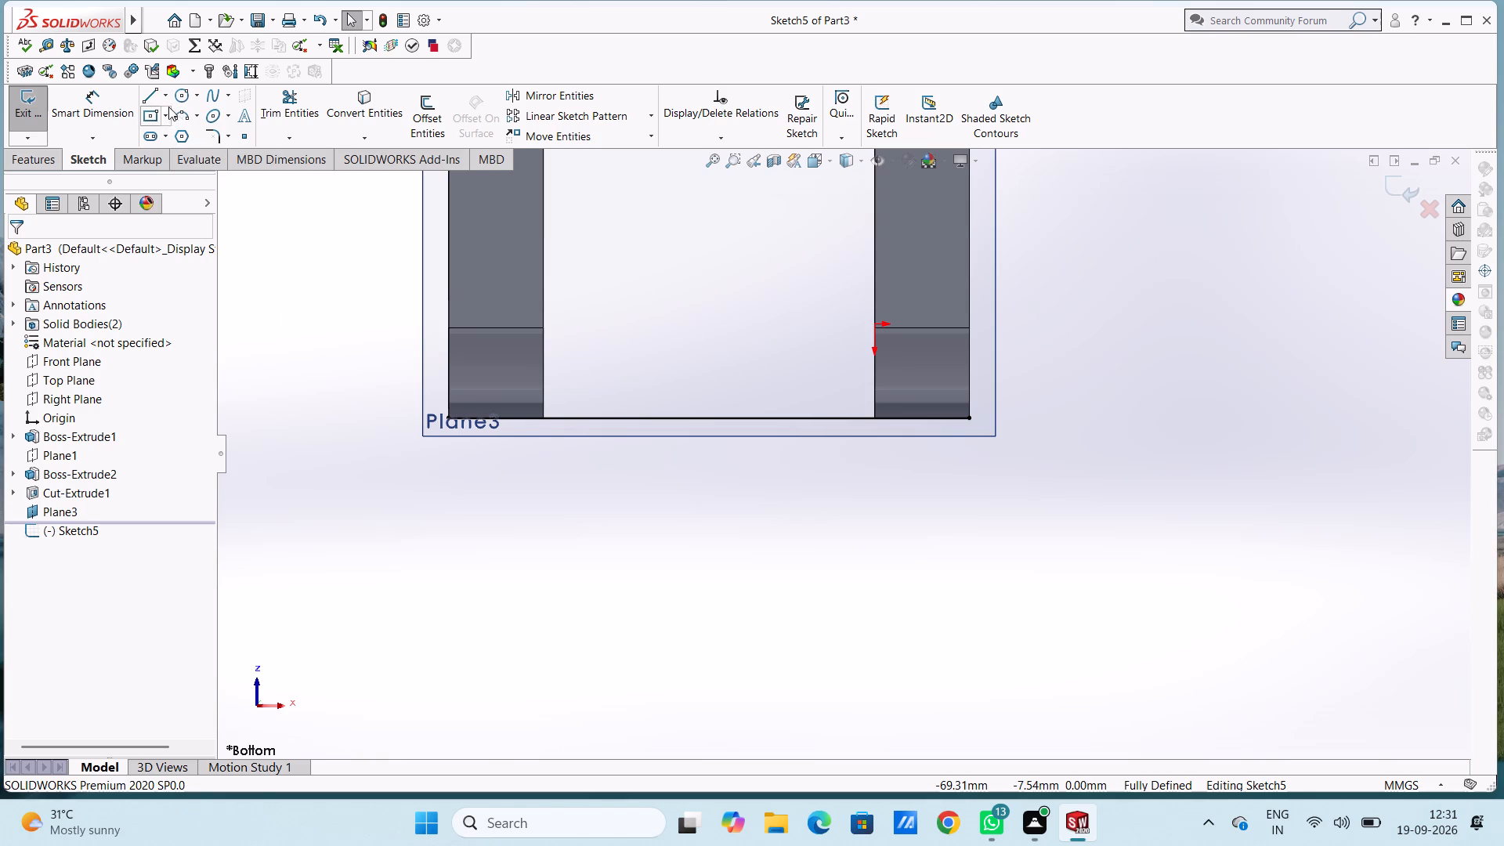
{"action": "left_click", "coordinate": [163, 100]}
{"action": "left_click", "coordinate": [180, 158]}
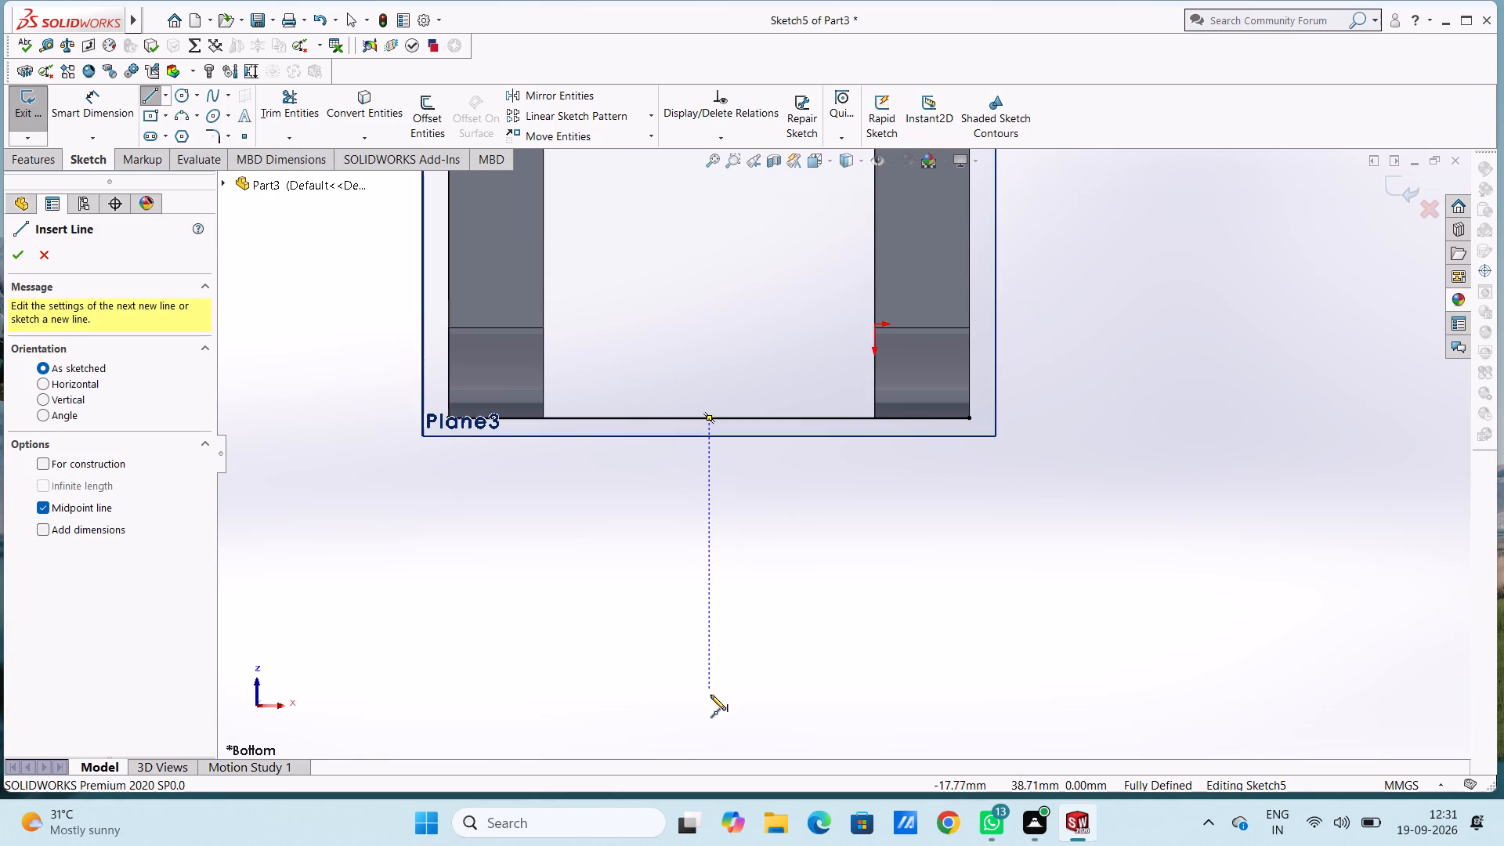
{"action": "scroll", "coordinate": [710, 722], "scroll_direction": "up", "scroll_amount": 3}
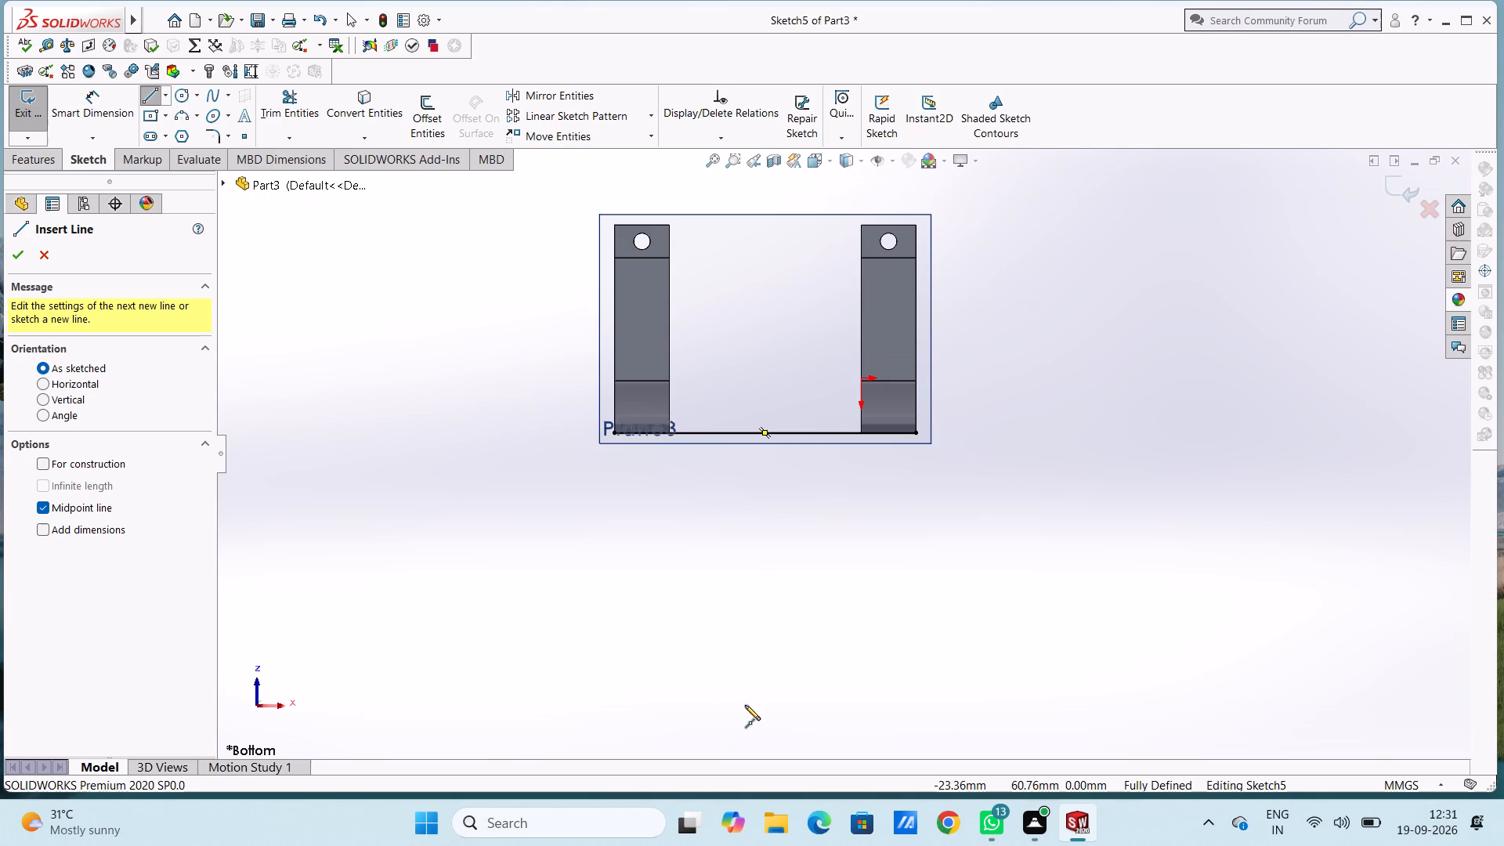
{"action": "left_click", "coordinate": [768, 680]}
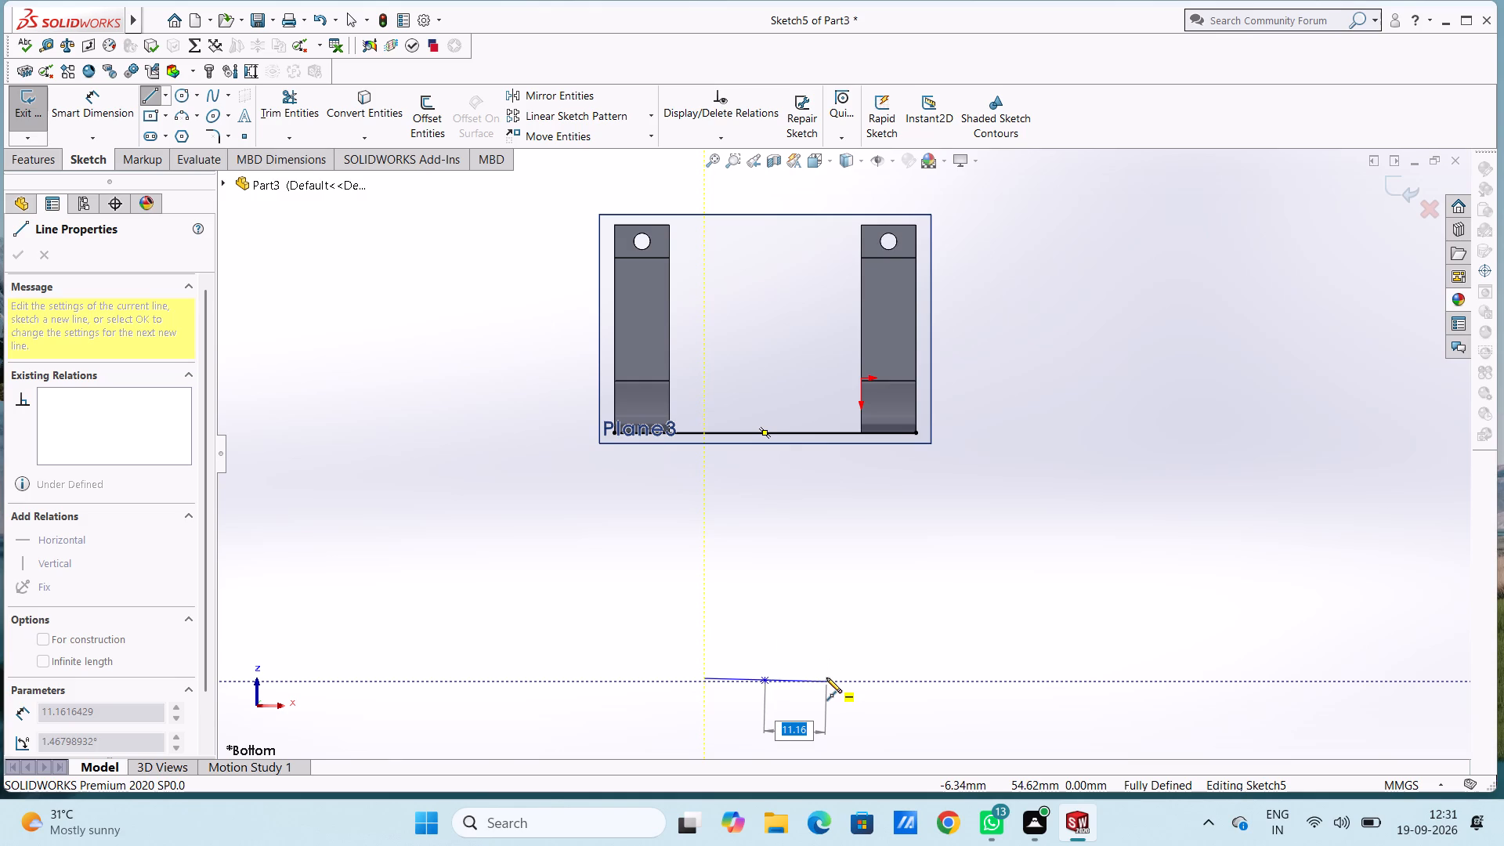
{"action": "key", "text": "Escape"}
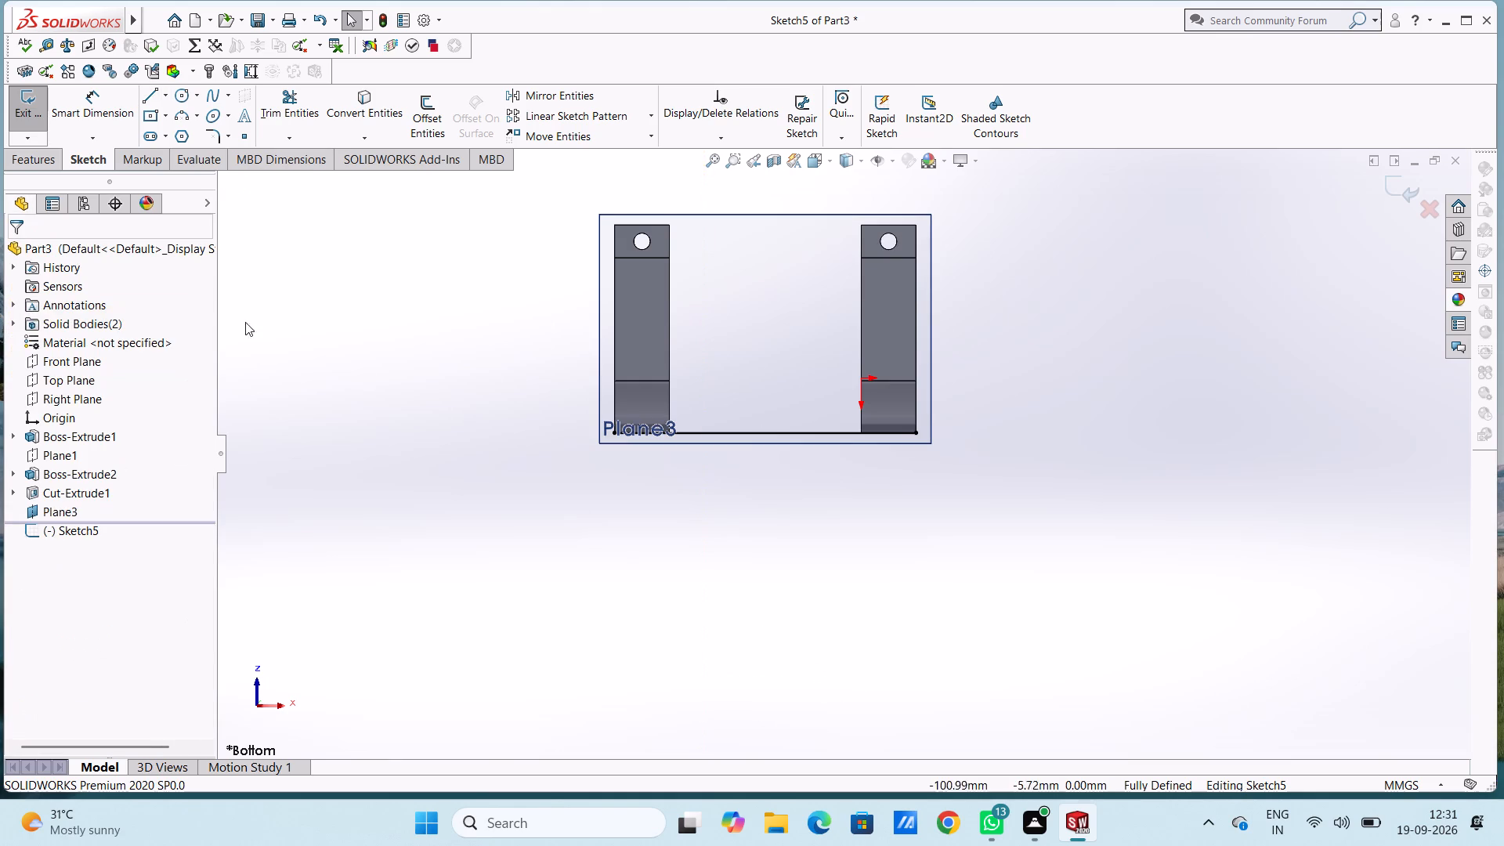
Sketch a 10.5 mm horizontal line and an overlapping 21 mm one, centred below the midpoint of the 55 mm line.
{"action": "left_click", "coordinate": [151, 89]}
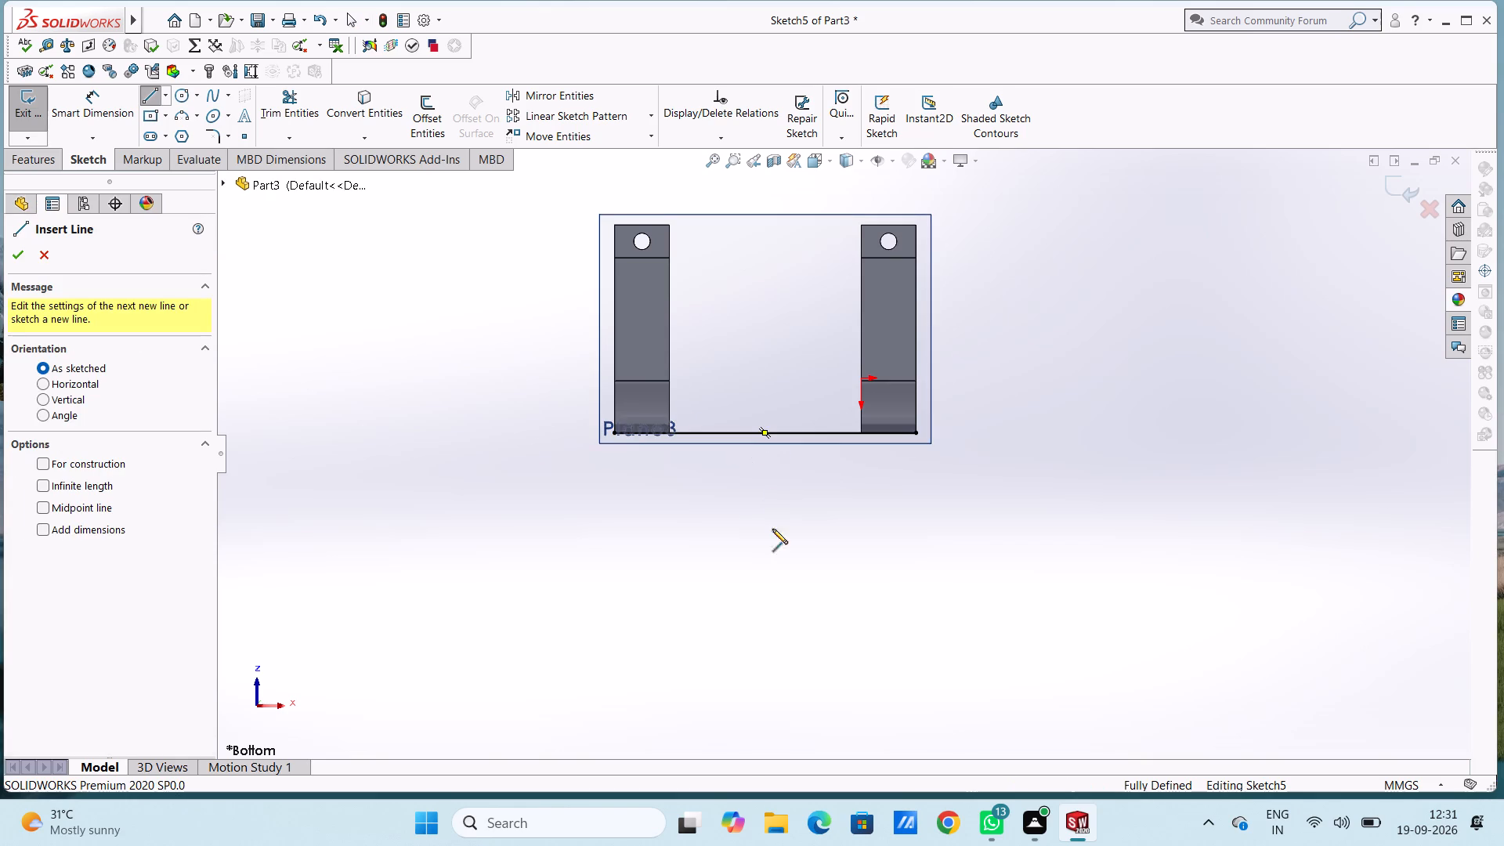
{"action": "left_click", "coordinate": [763, 651]}
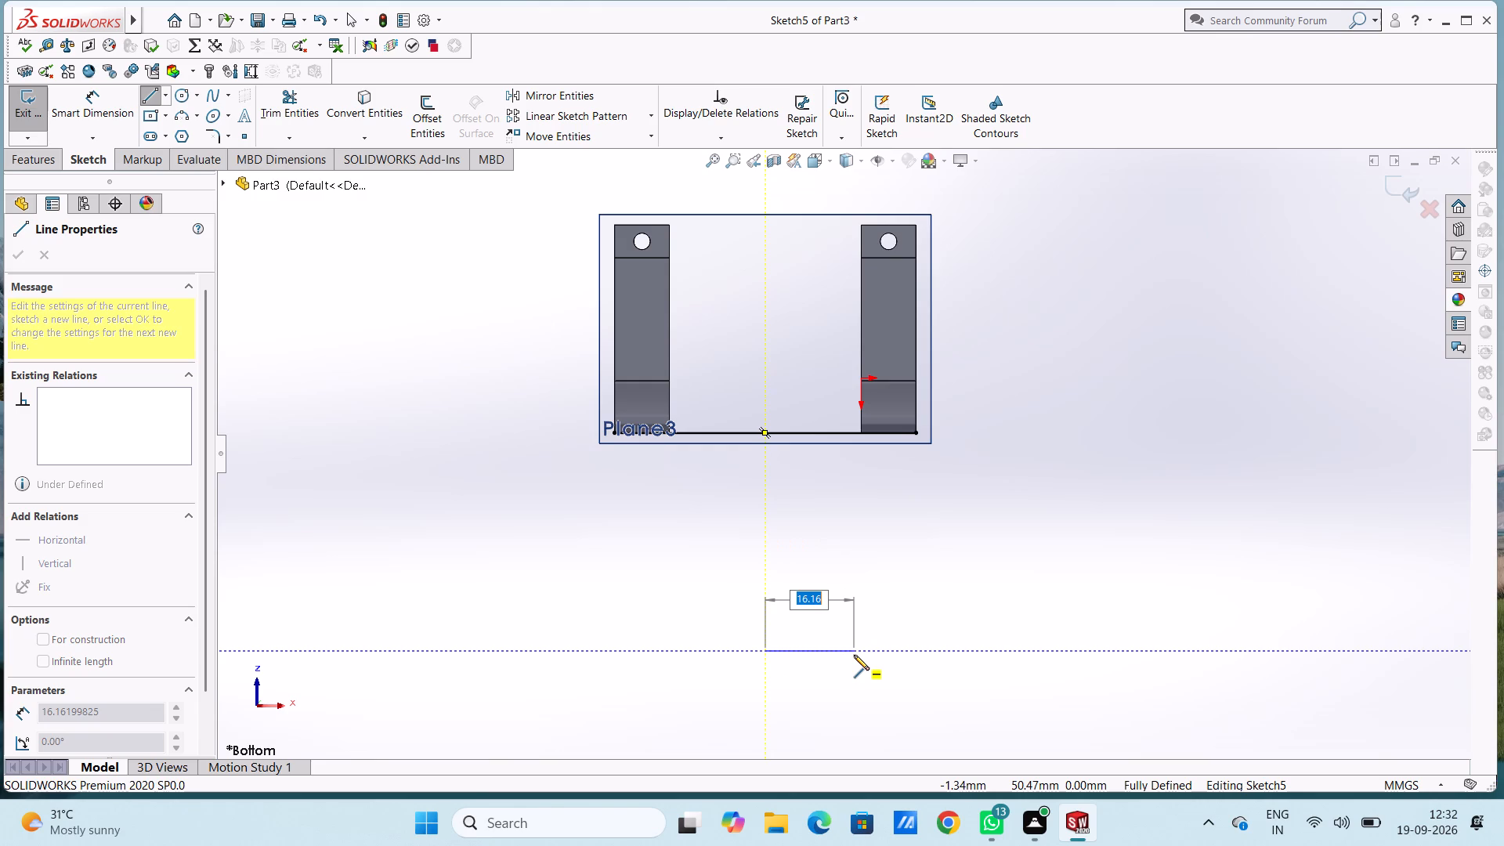
{"action": "type", "text": "10.5"}
{"action": "key", "text": "Return"}
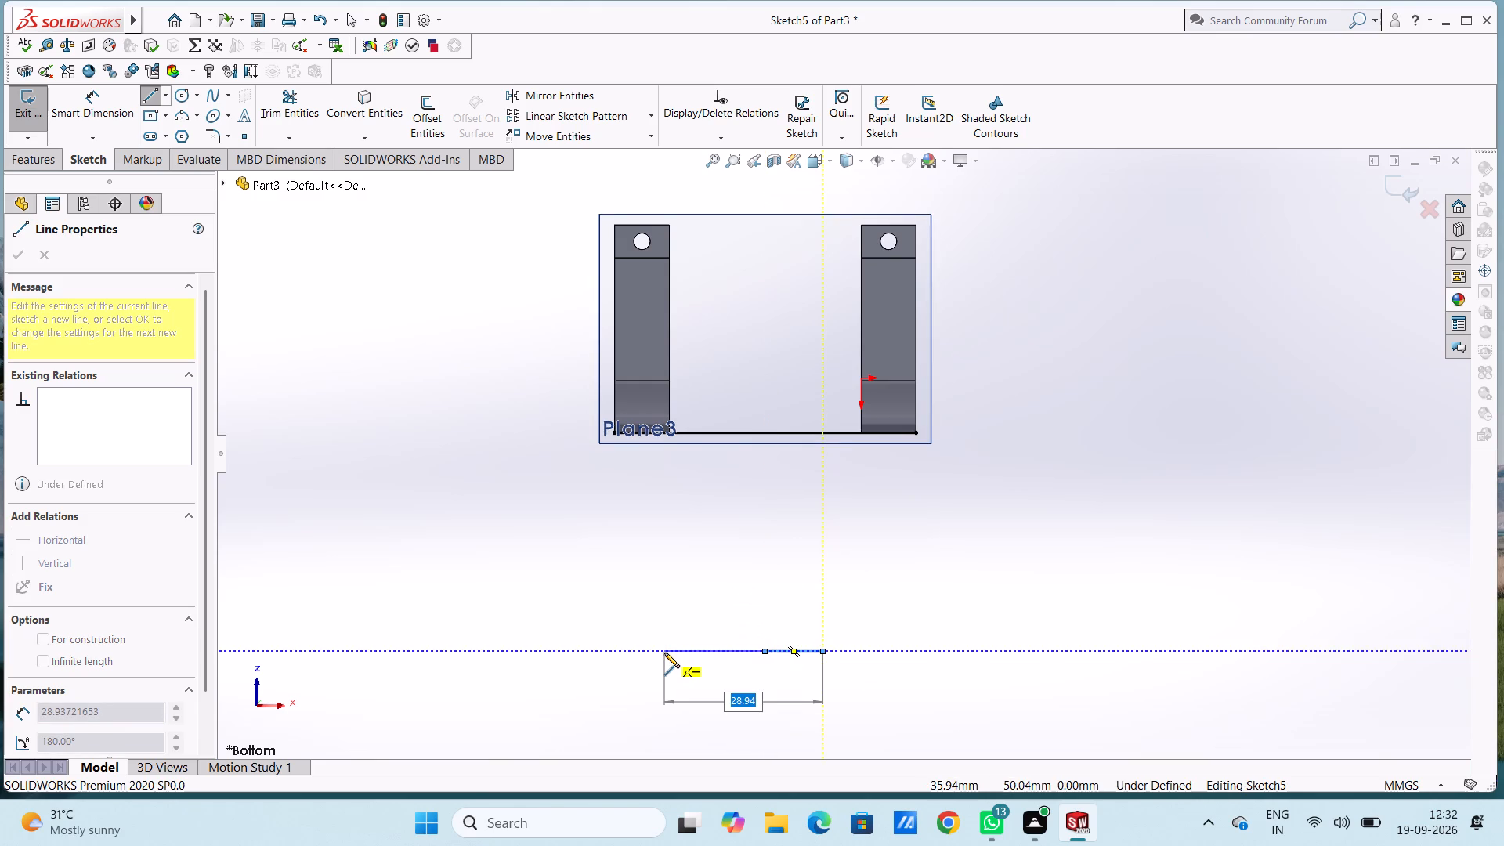
{"action": "type", "text": "21"}
{"action": "key", "text": "Return"}
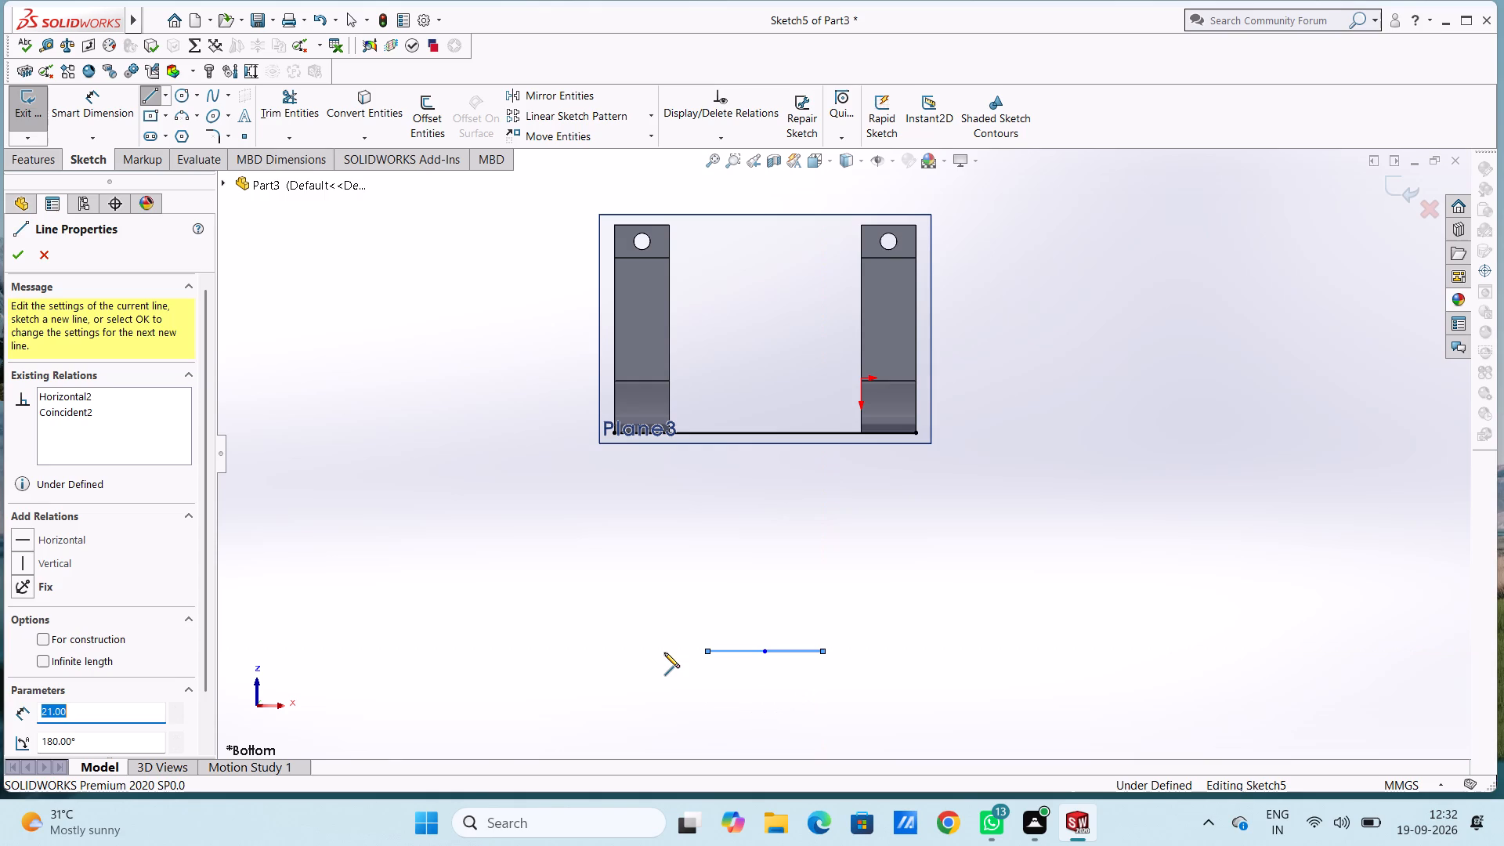
{"action": "key", "text": "Escape"}
{"action": "key", "text": "Escape"}
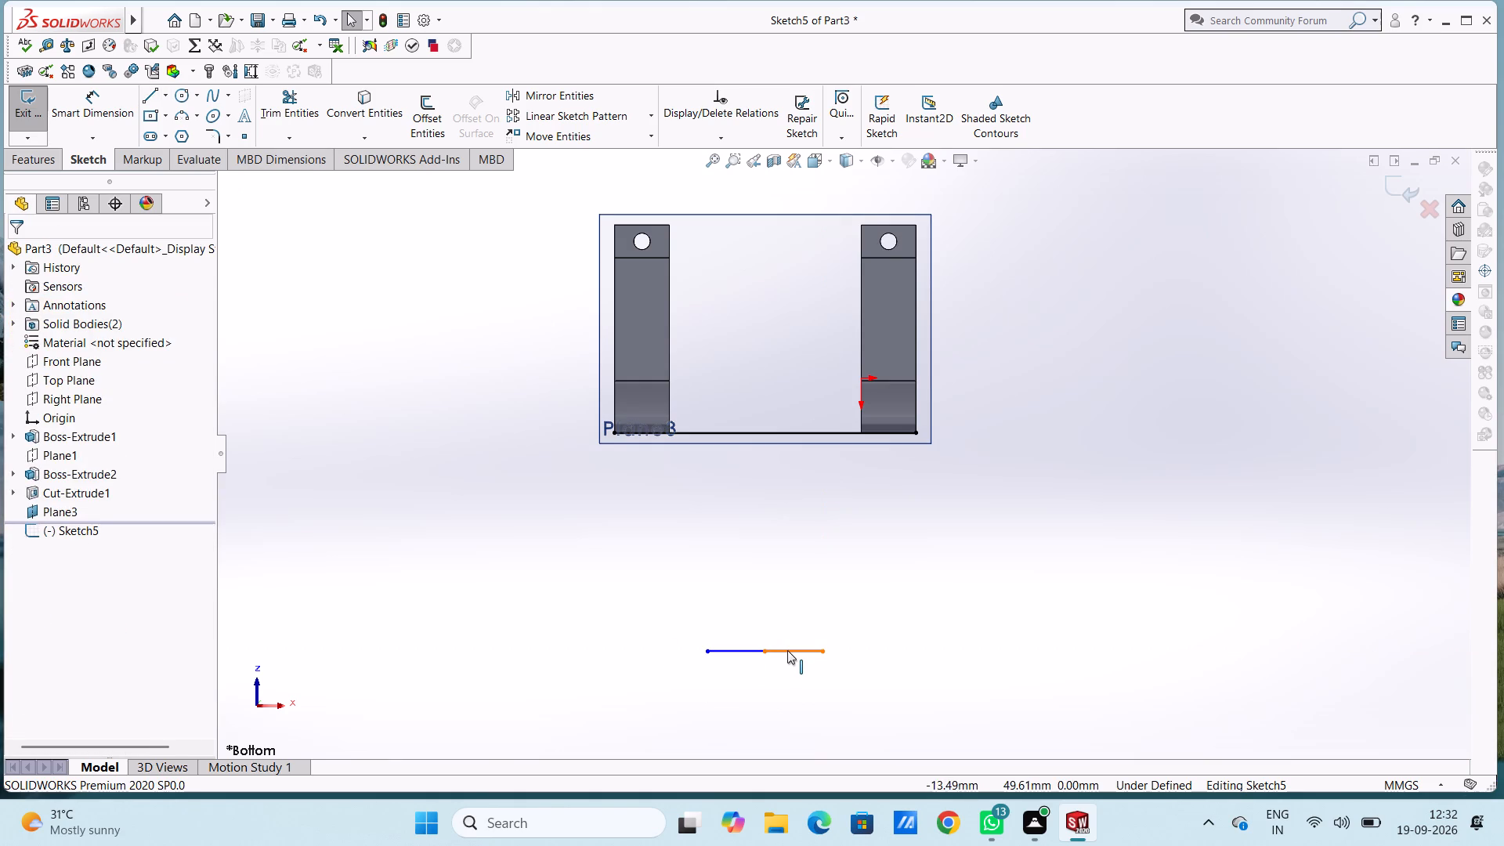
Delete the 10.5 mm helper line, keeping the 21 mm line.
{"action": "left_click", "coordinate": [790, 650]}
{"action": "key", "text": "Delete"}
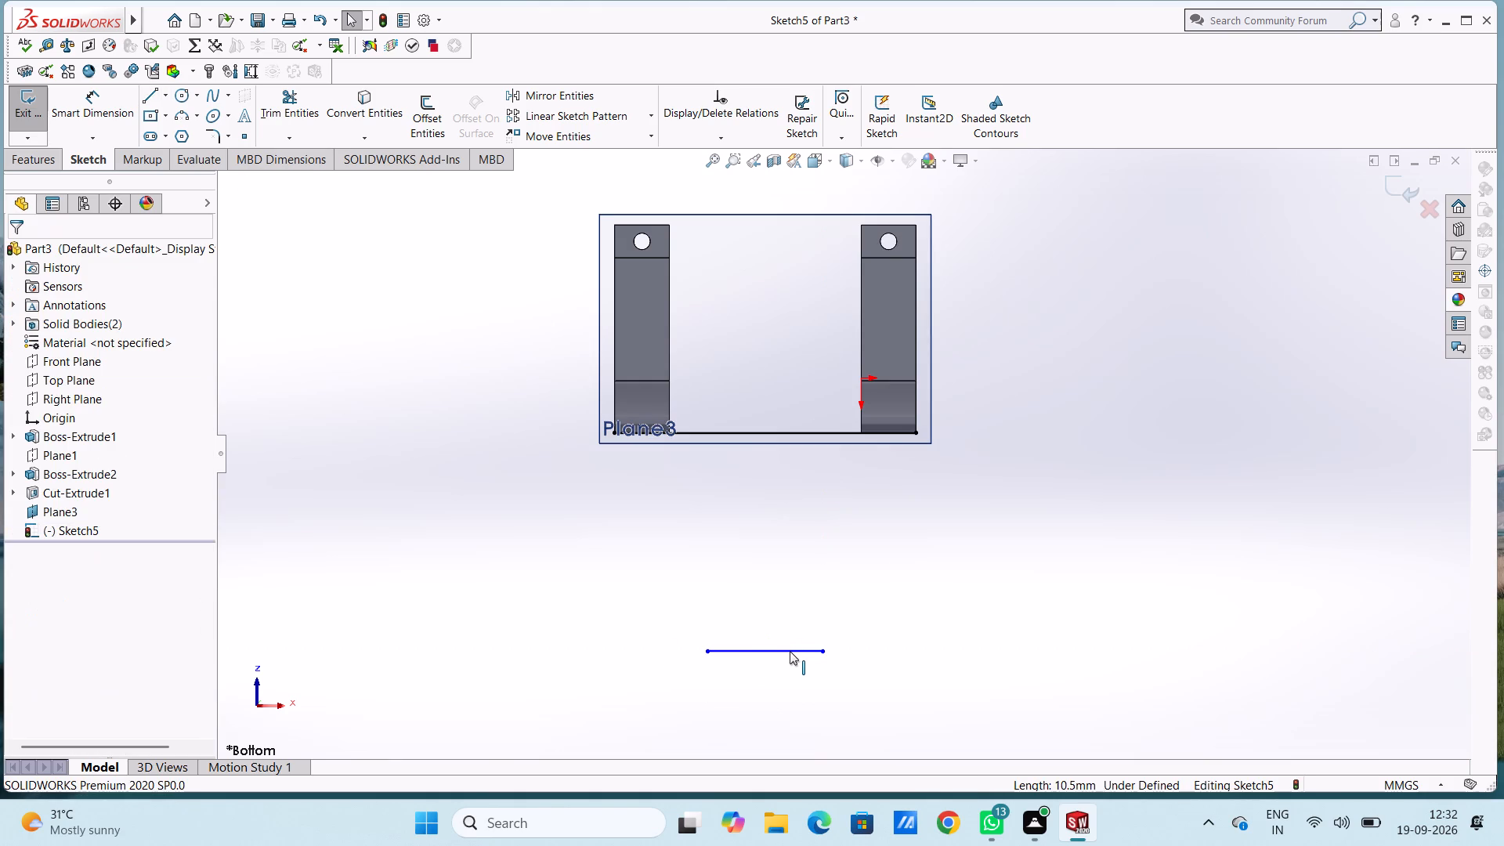
Dimension the lower horizontal line and set its length to 31 mm.
{"action": "scroll", "coordinate": [790, 651], "scroll_direction": "up", "scroll_amount": 3}
{"action": "scroll", "coordinate": [822, 549], "scroll_direction": "down", "scroll_amount": 1}
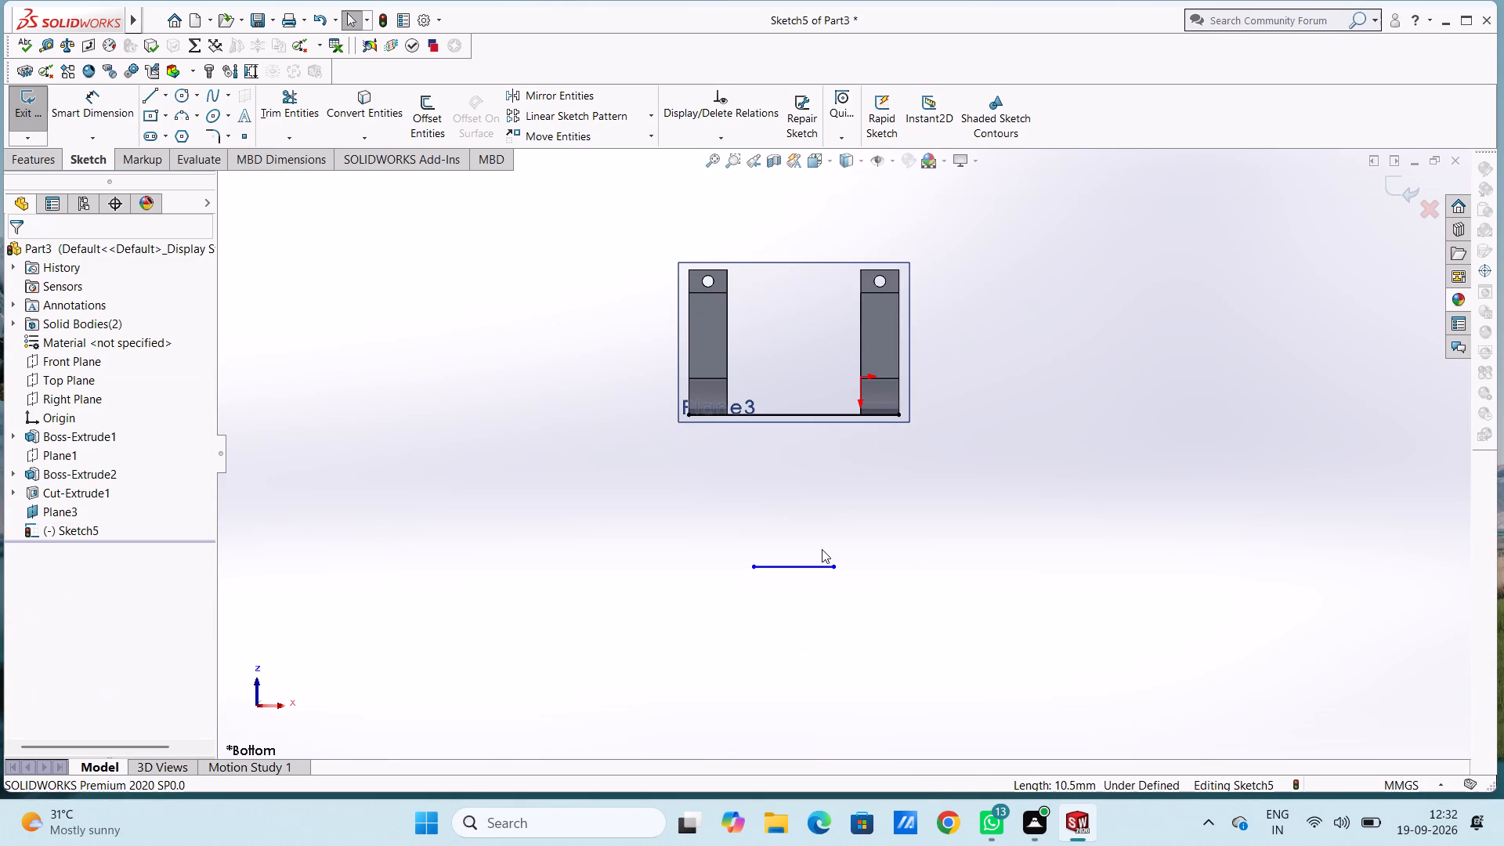
{"action": "left_click", "coordinate": [81, 103]}
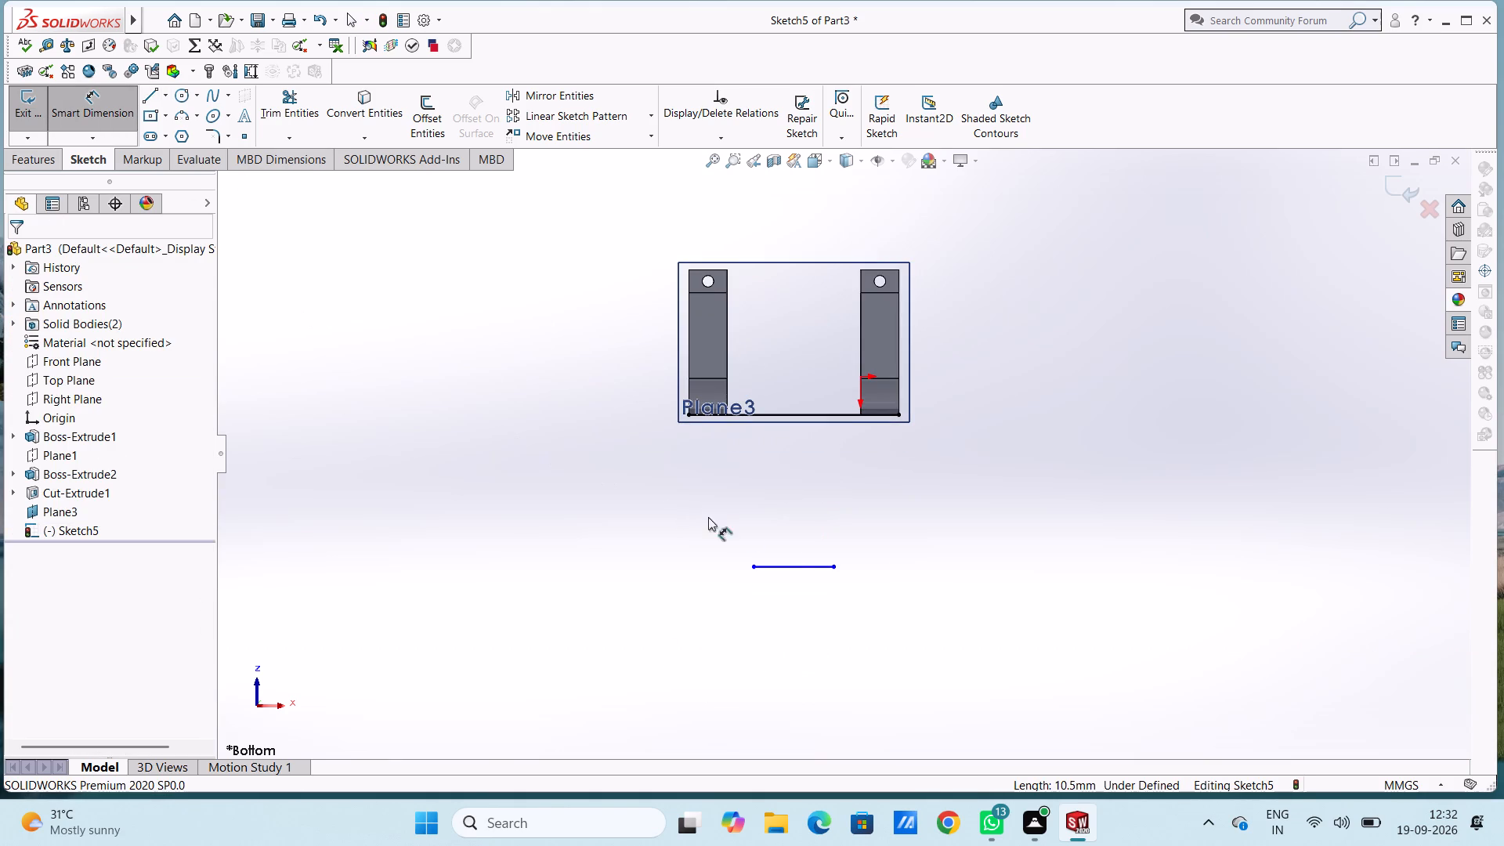
{"action": "left_click", "coordinate": [787, 568]}
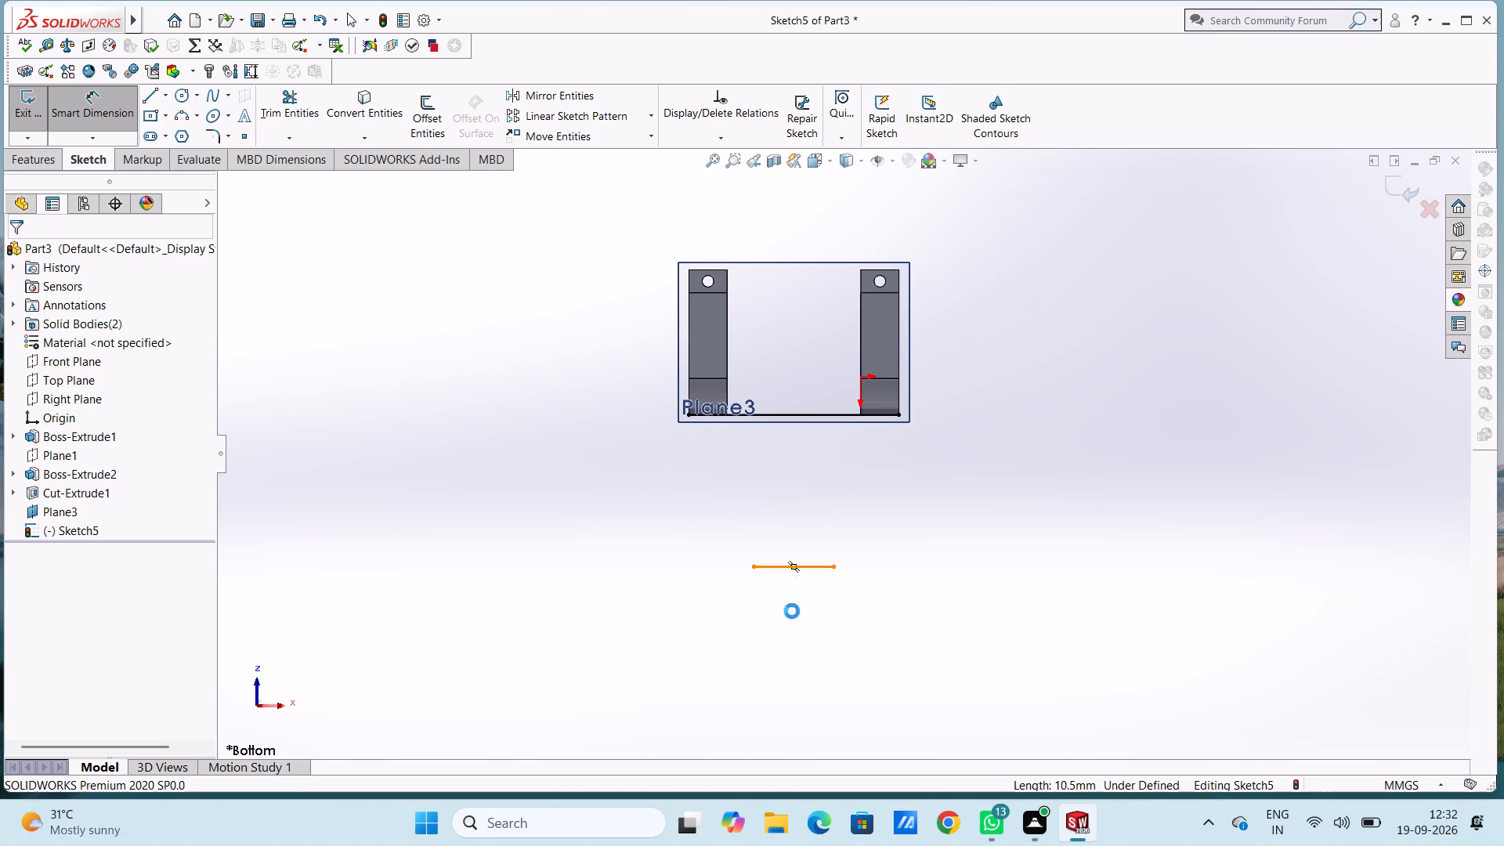
{"action": "left_click", "coordinate": [801, 689]}
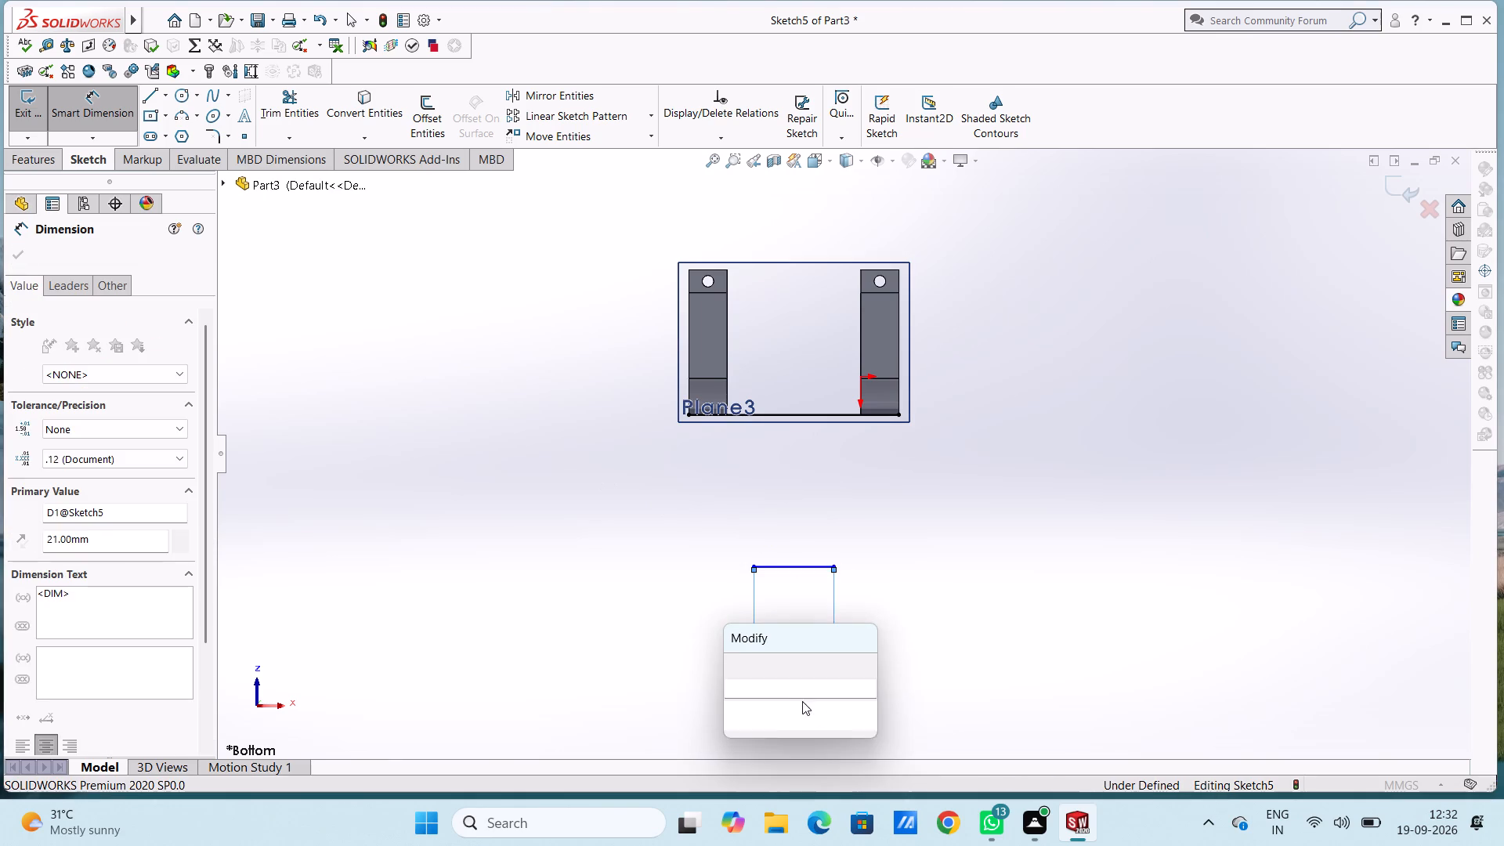
{"action": "left_click", "coordinate": [732, 671]}
{"action": "left_click", "coordinate": [686, 651]}
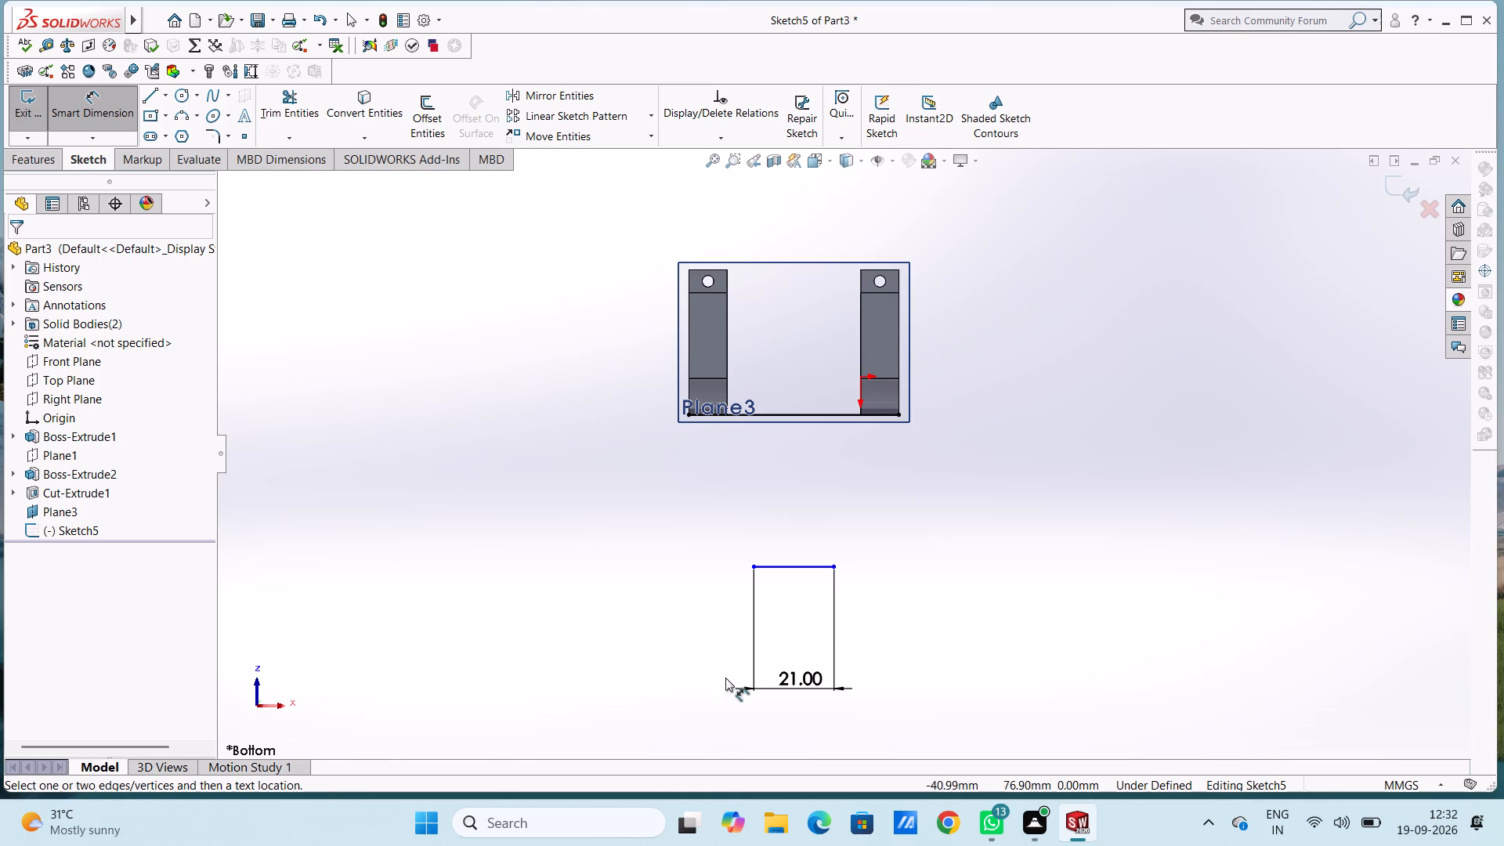
{"action": "double_click", "coordinate": [790, 688]}
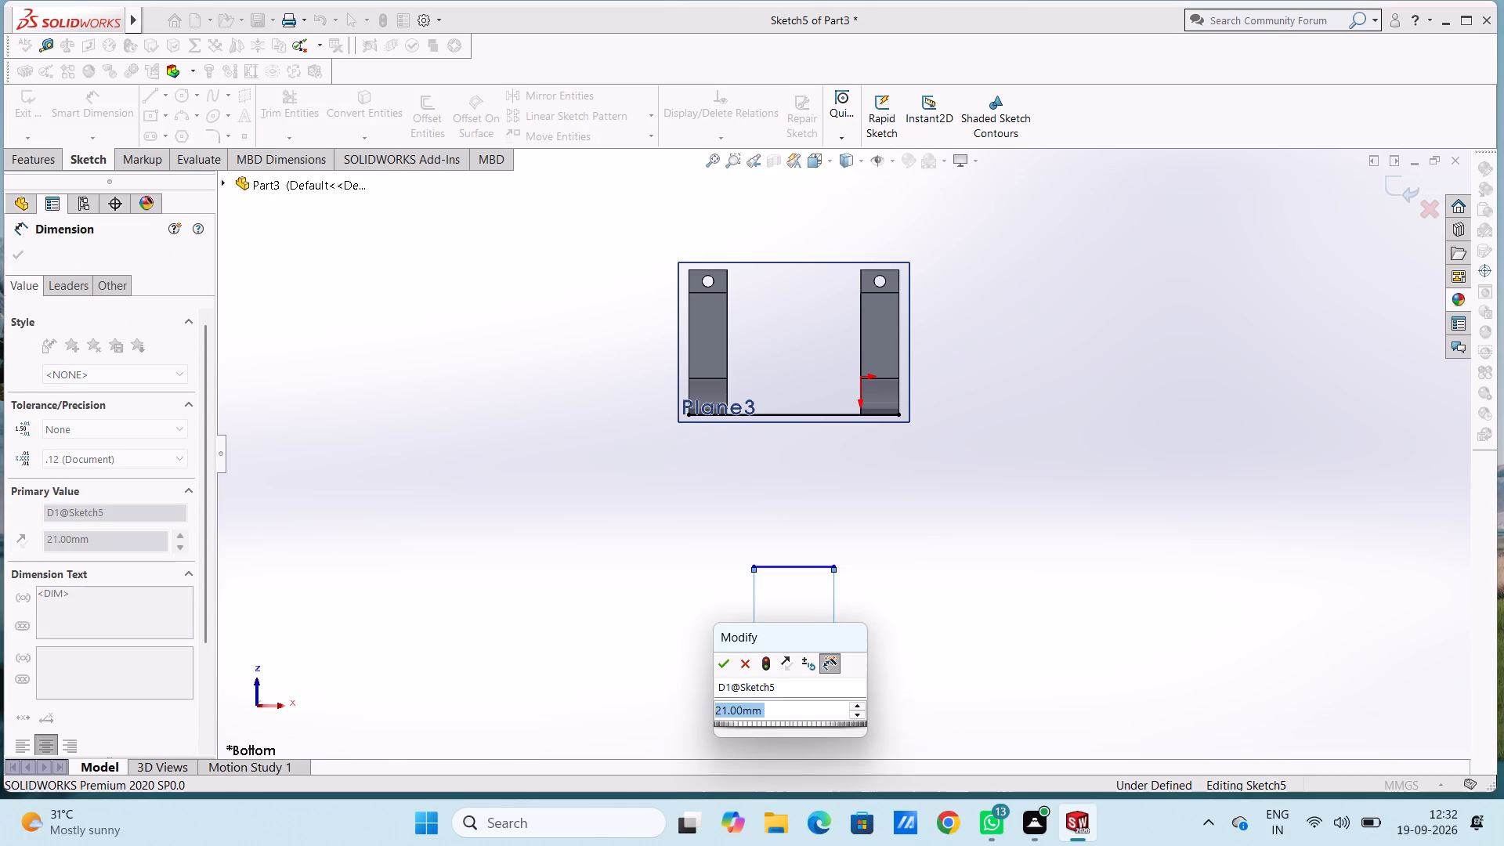
{"action": "key", "text": "3"}
{"action": "key", "text": "1"}
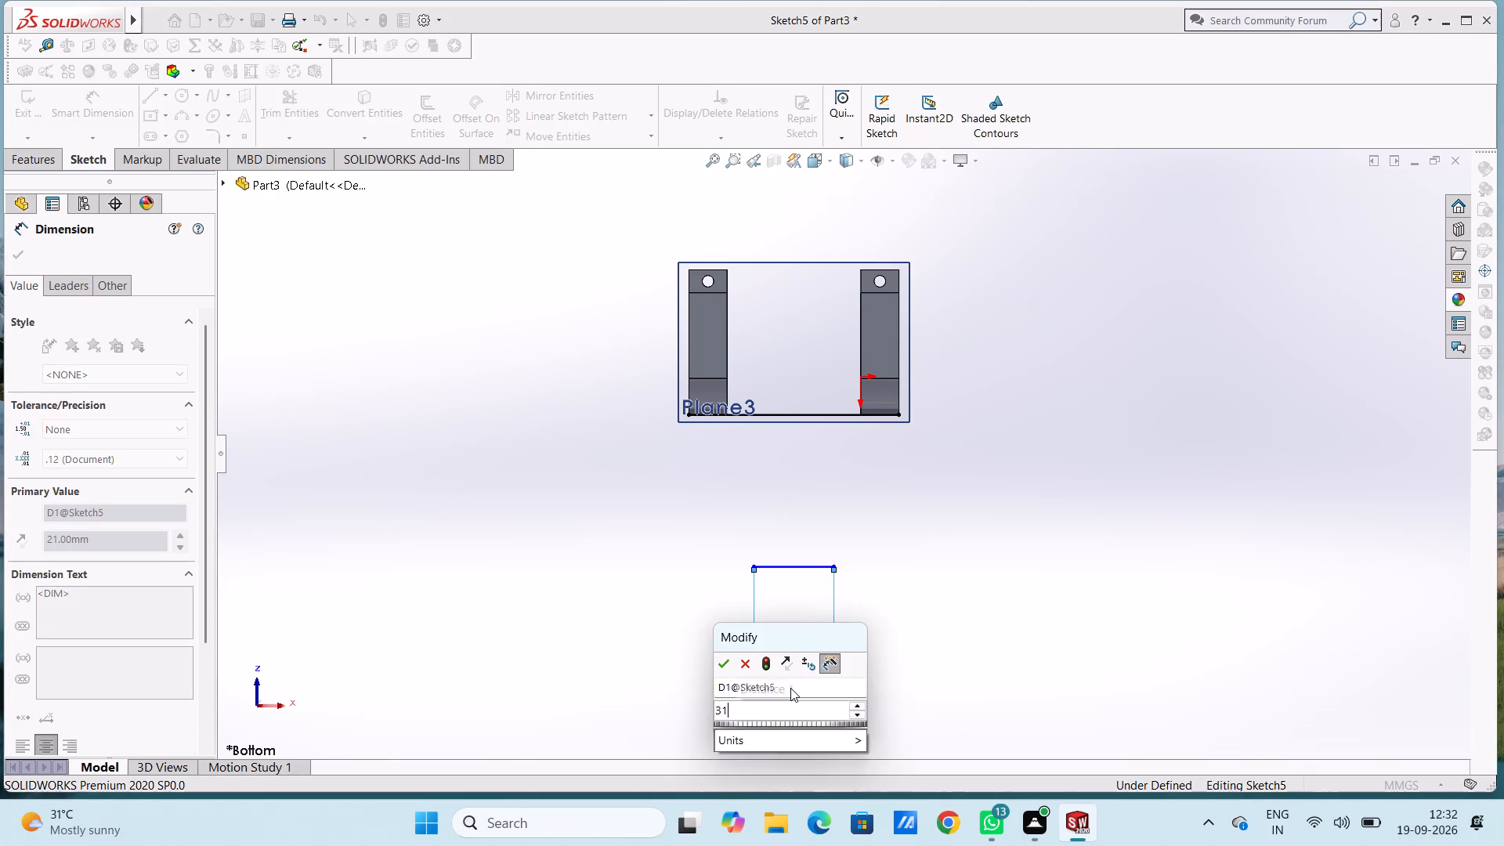
{"action": "key", "text": "Return"}
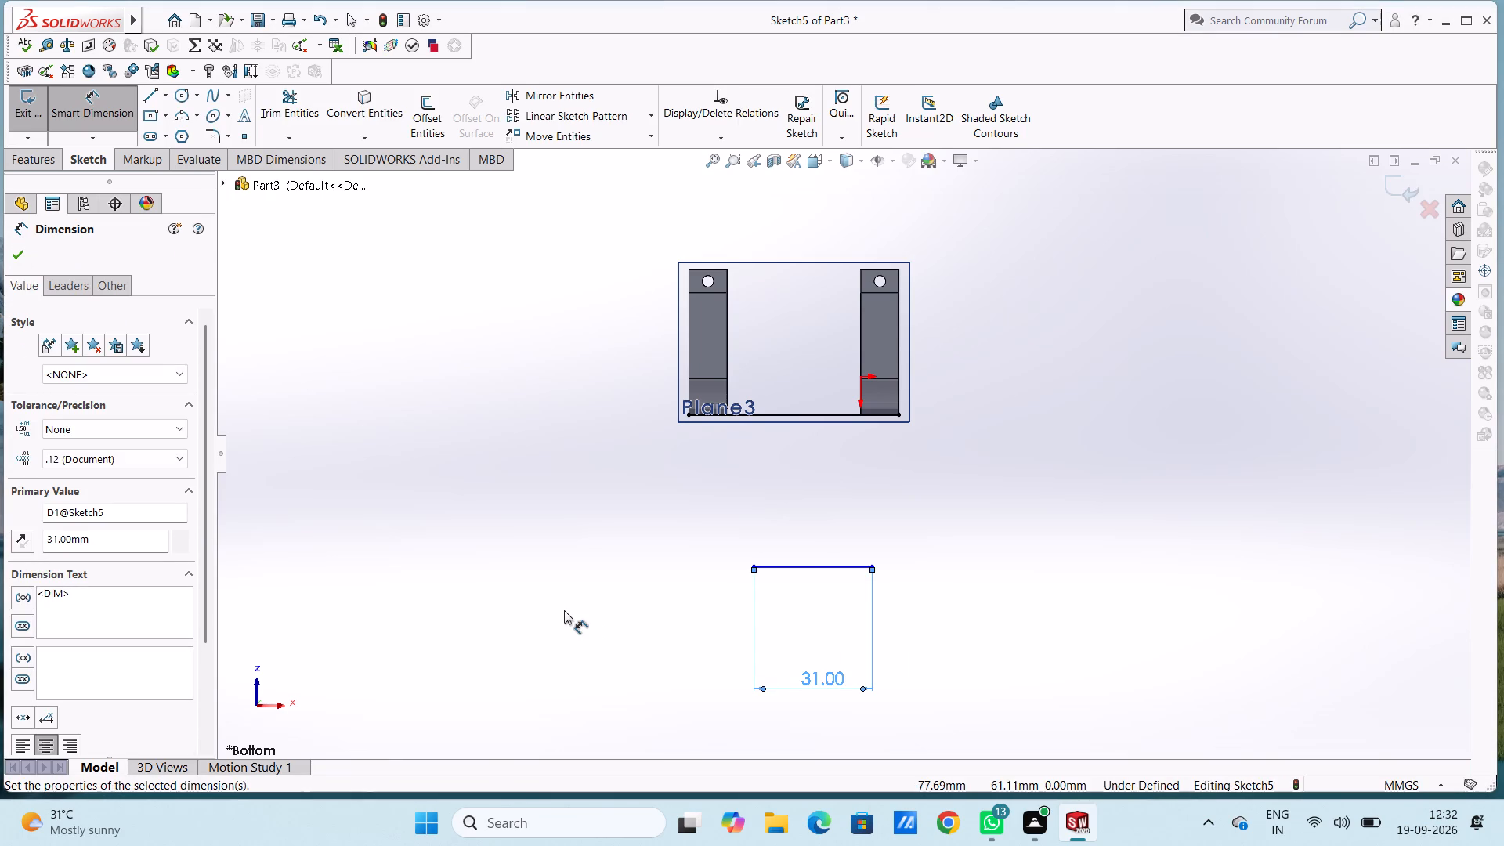
{"action": "left_click", "coordinate": [564, 613]}
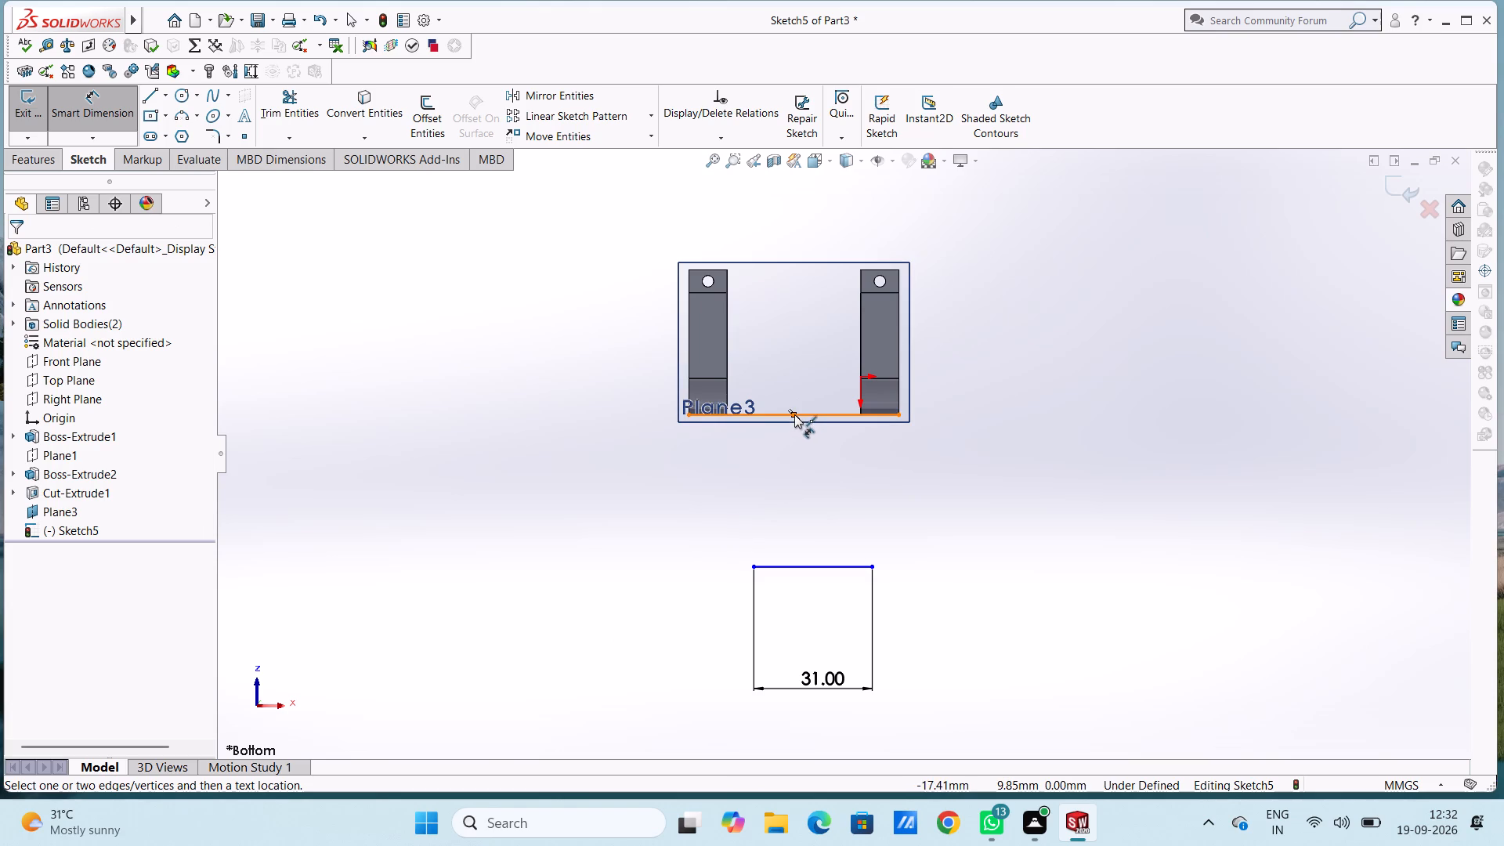
Dimension the horizontal distance from the 55 mm line's midpoint to the 31 mm line's left endpoint as 15.5 mm.
{"action": "left_click", "coordinate": [794, 414]}
{"action": "left_click", "coordinate": [754, 566]}
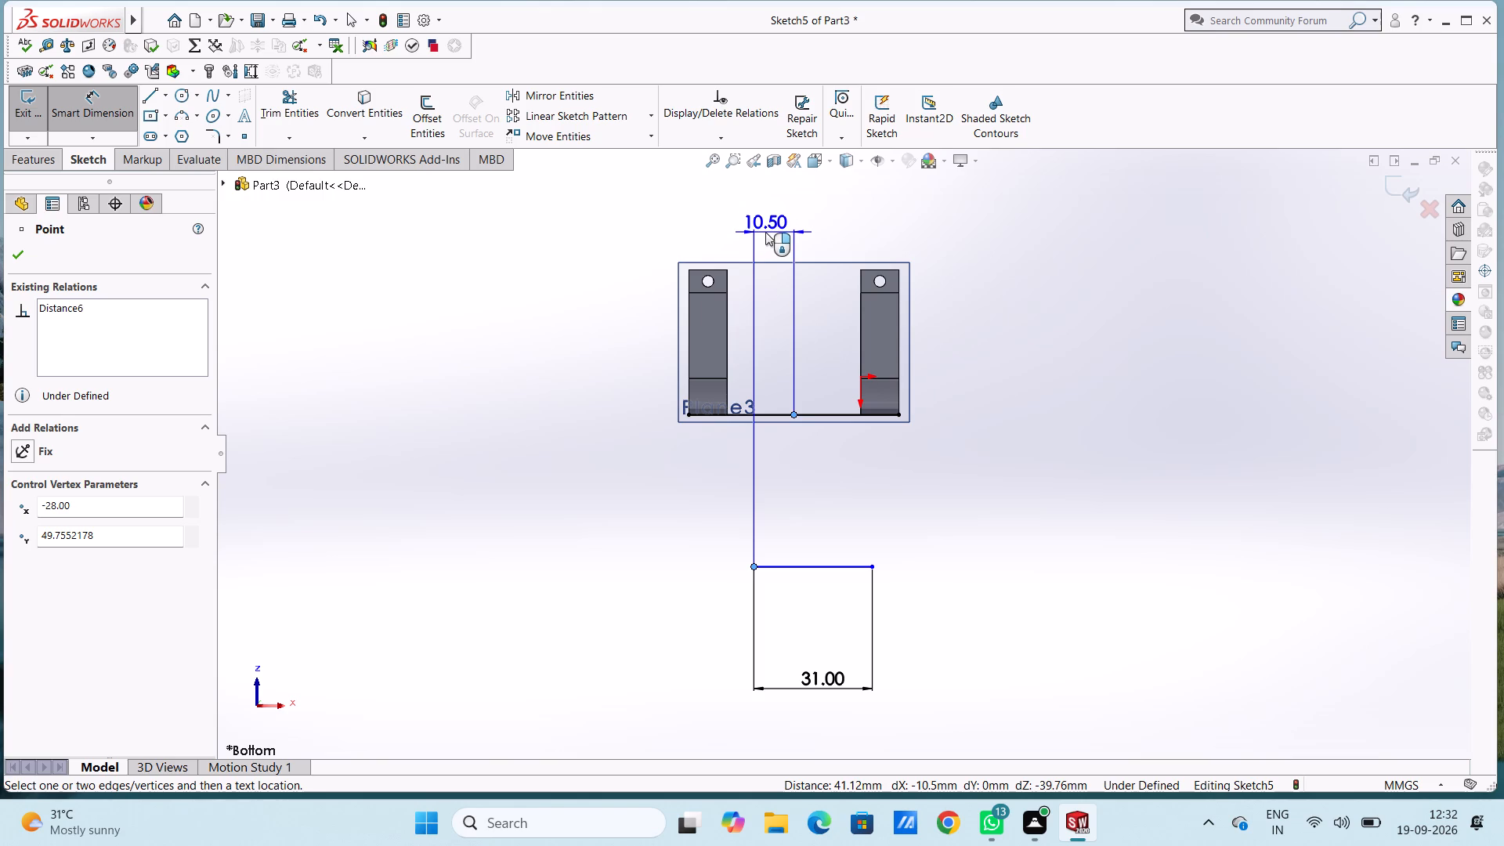
{"action": "left_click", "coordinate": [765, 231]}
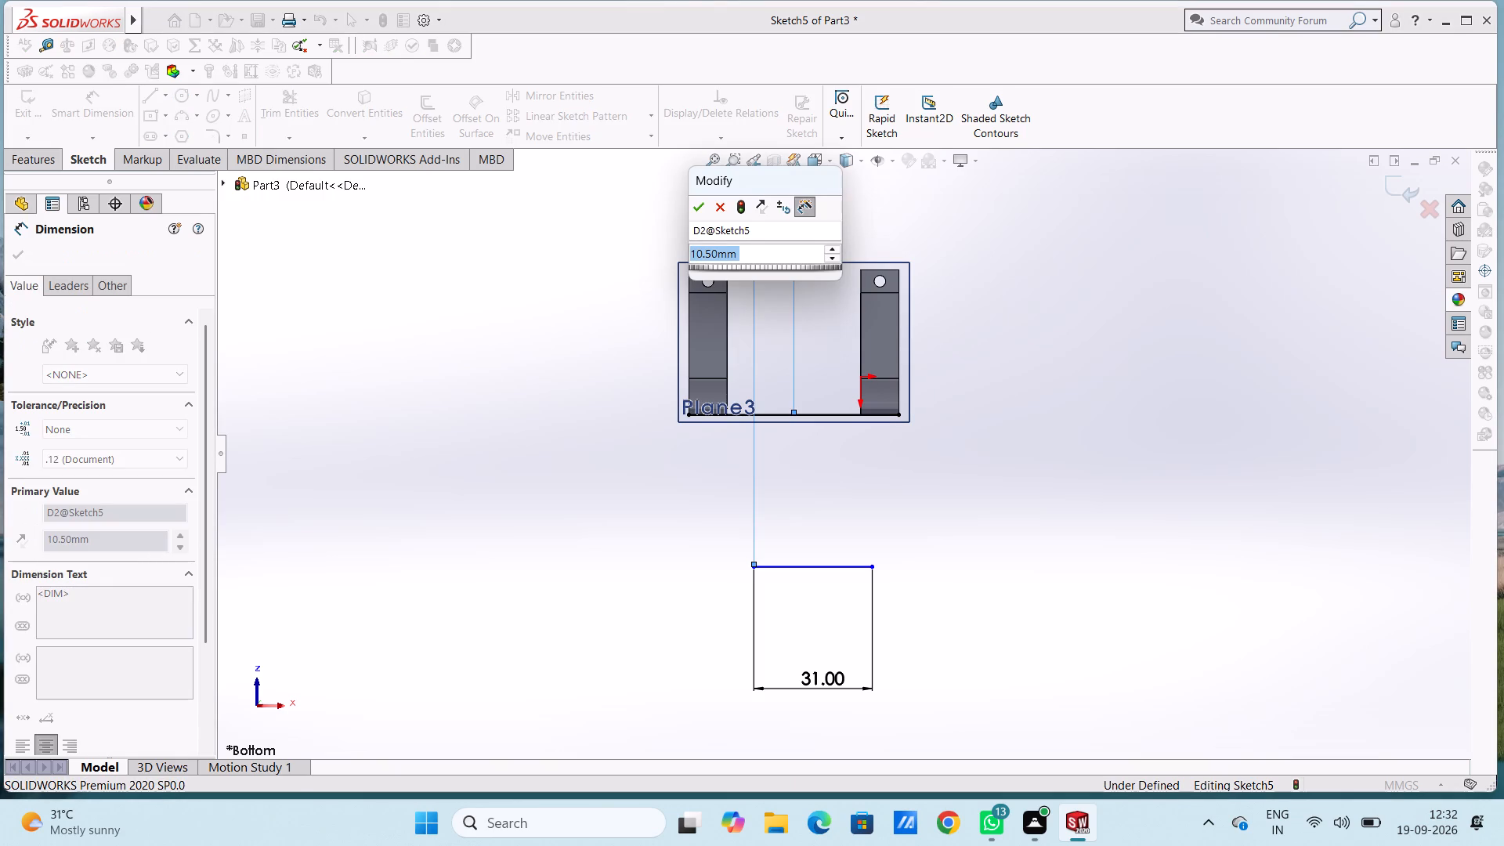
{"action": "type", "text": "15.5"}
{"action": "key", "text": "Return"}
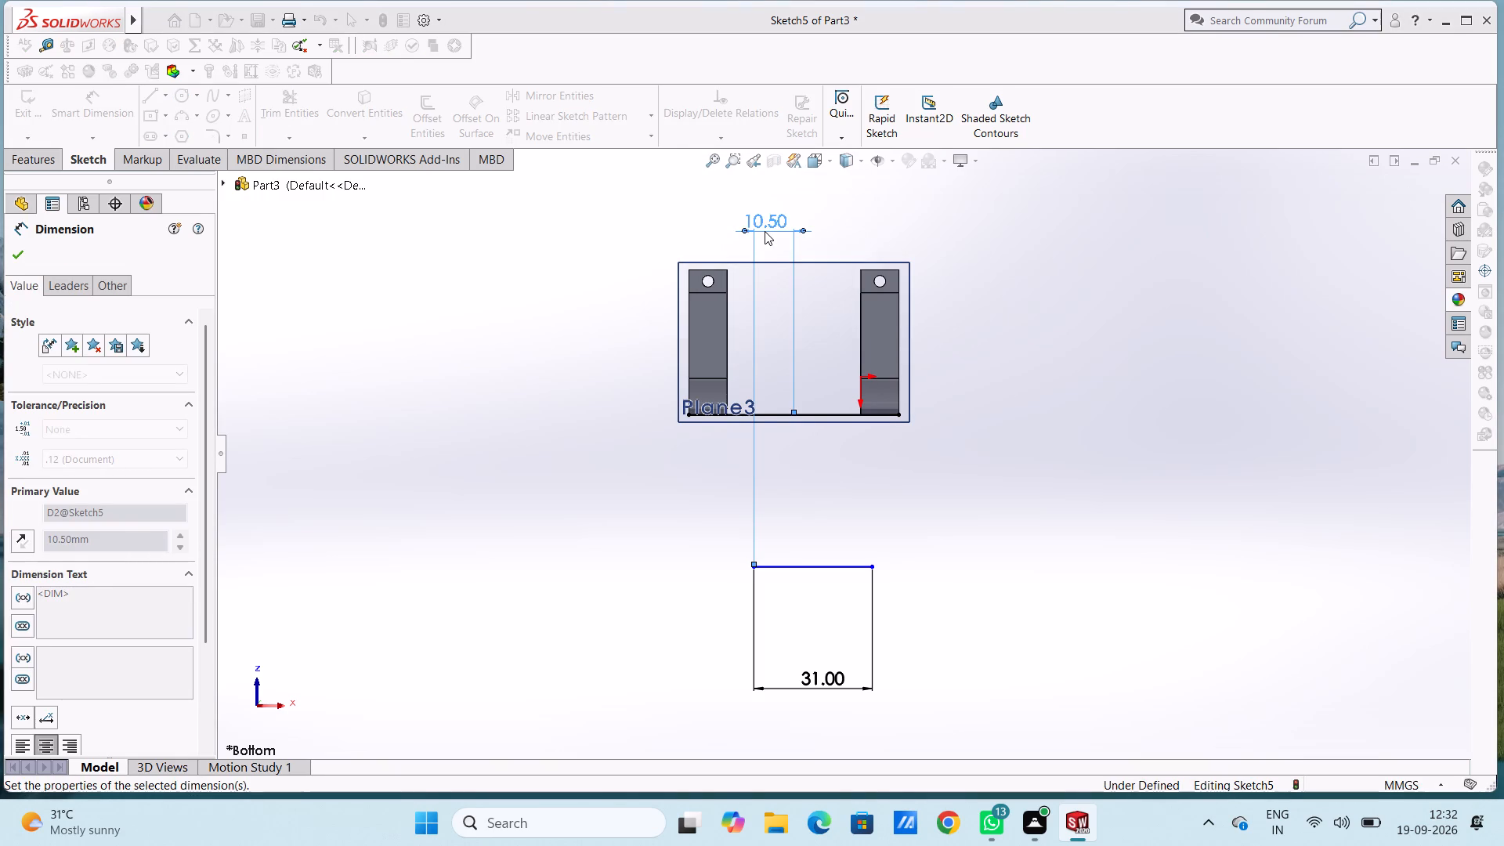
{"action": "left_click", "coordinate": [411, 433]}
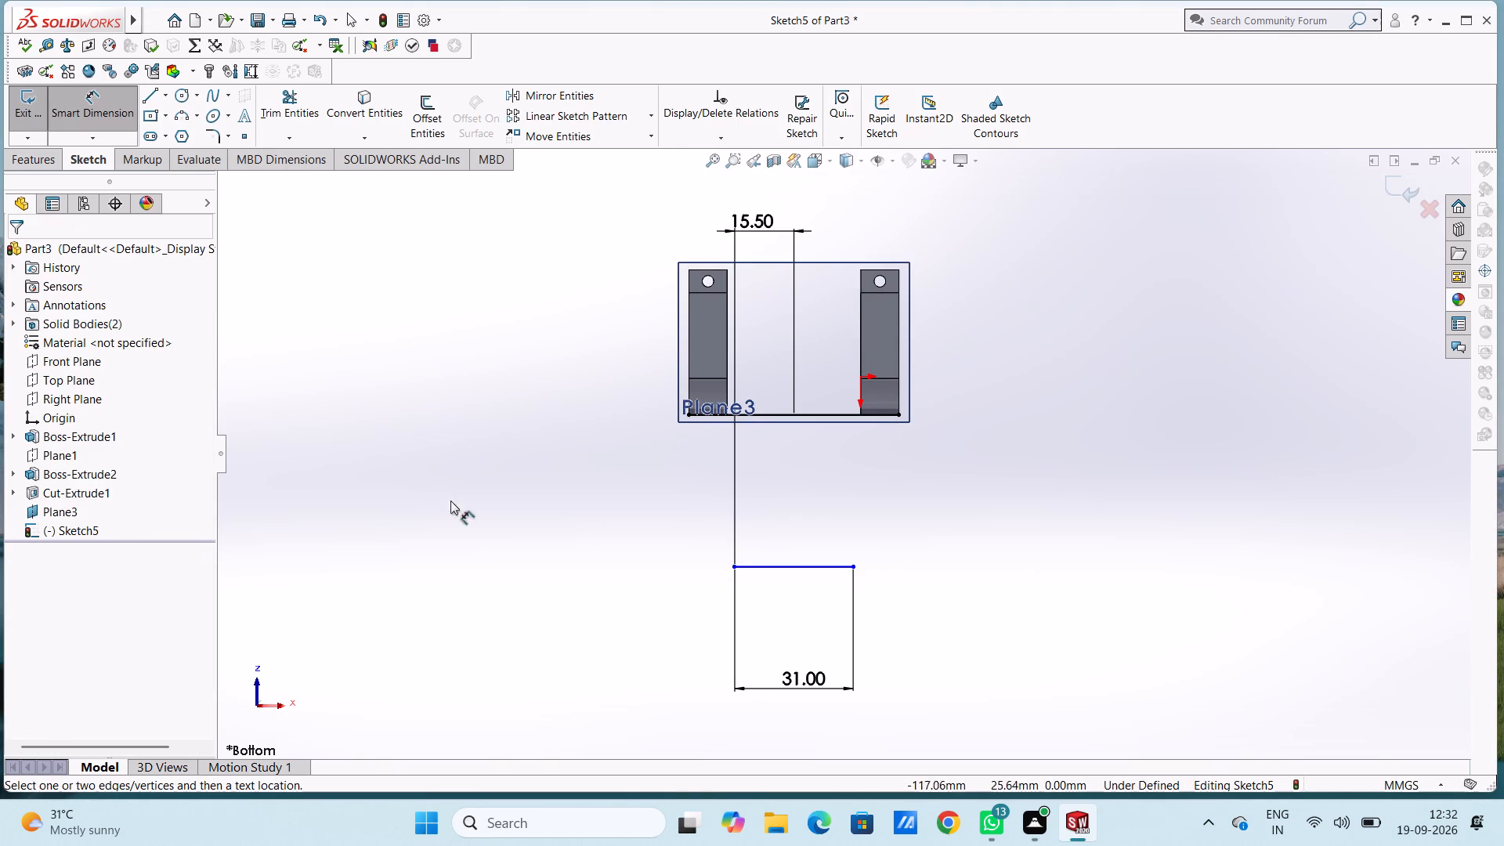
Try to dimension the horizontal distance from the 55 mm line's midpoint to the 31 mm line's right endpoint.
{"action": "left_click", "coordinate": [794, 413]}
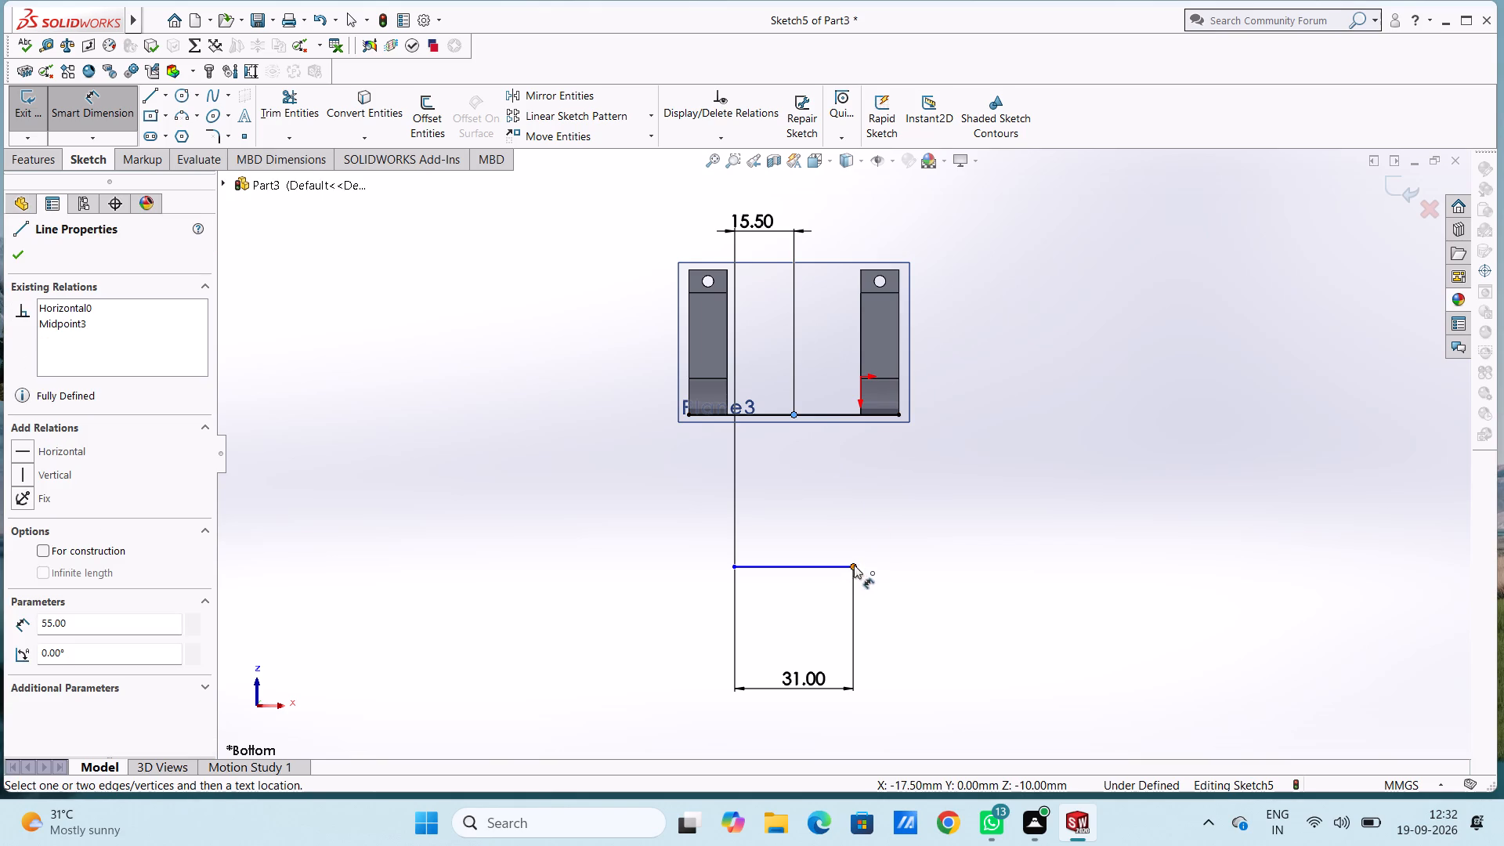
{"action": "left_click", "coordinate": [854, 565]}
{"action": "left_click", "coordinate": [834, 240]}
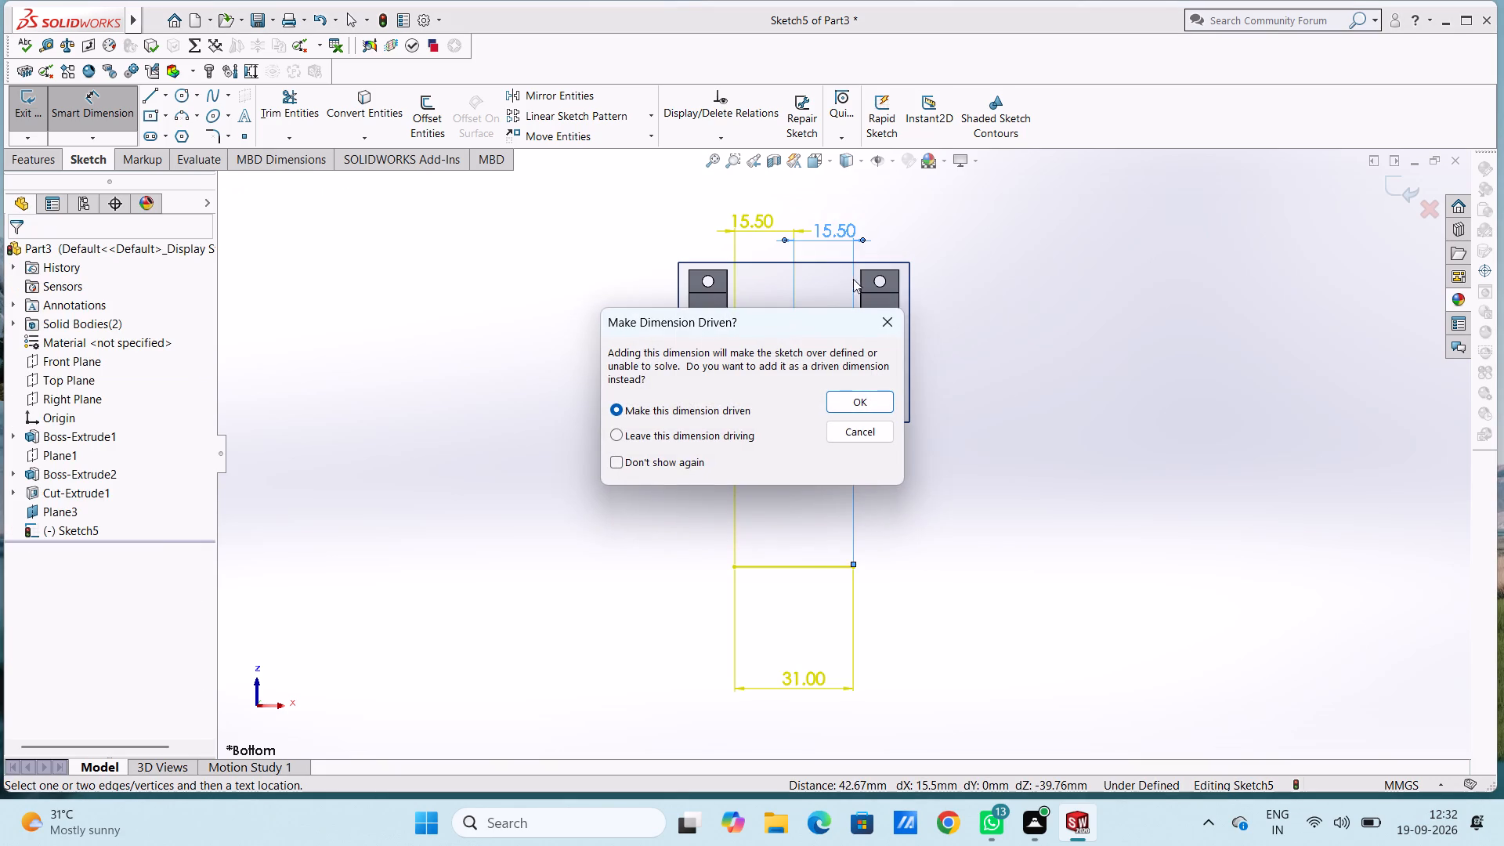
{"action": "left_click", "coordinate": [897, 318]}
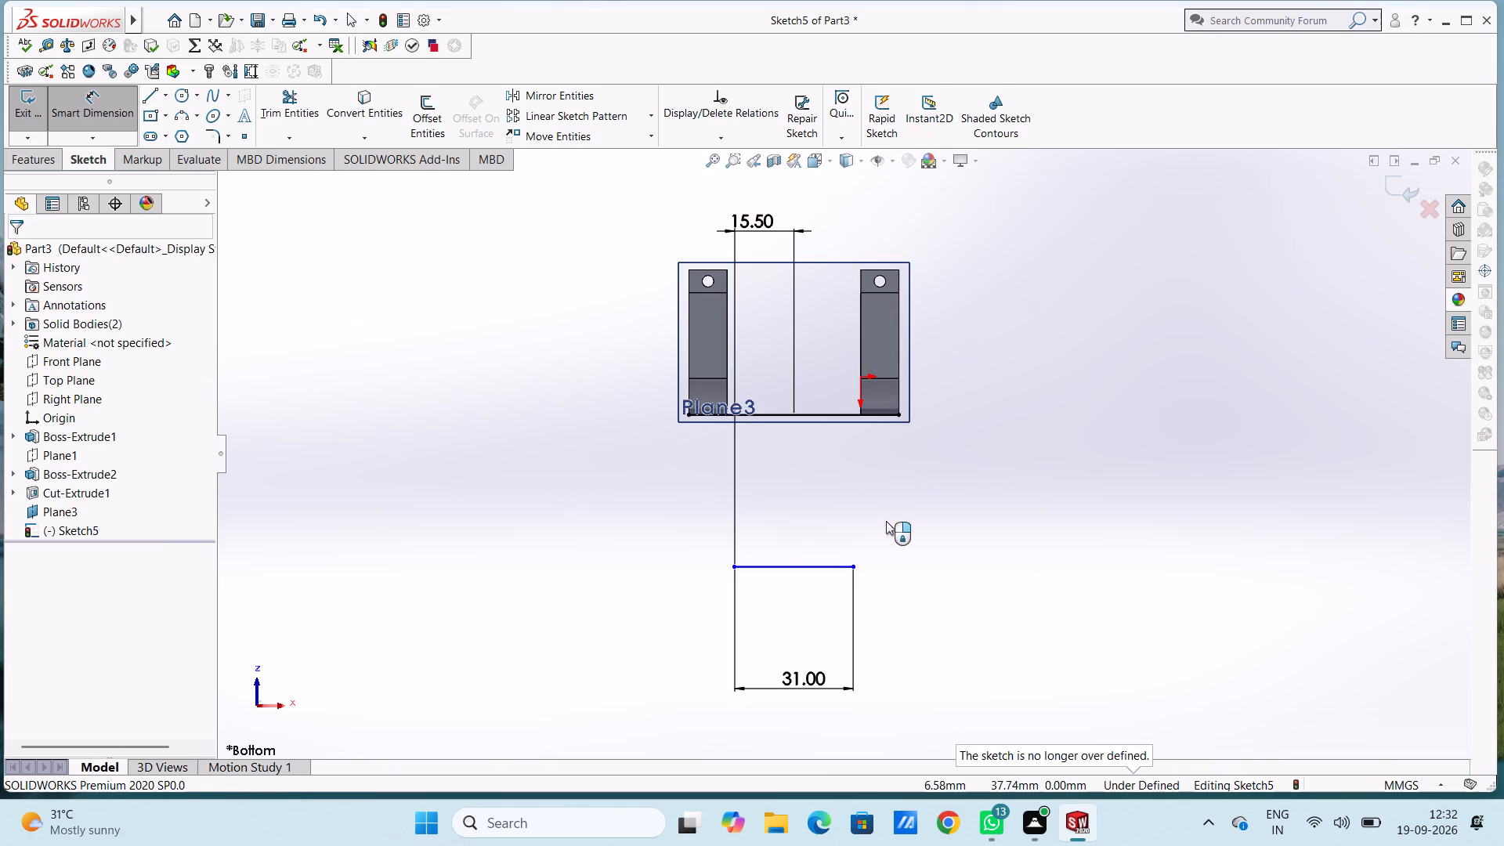
Dimension the vertical distance between the 55 mm and 31 mm lines as 32 mm.
{"action": "left_click", "coordinate": [800, 411]}
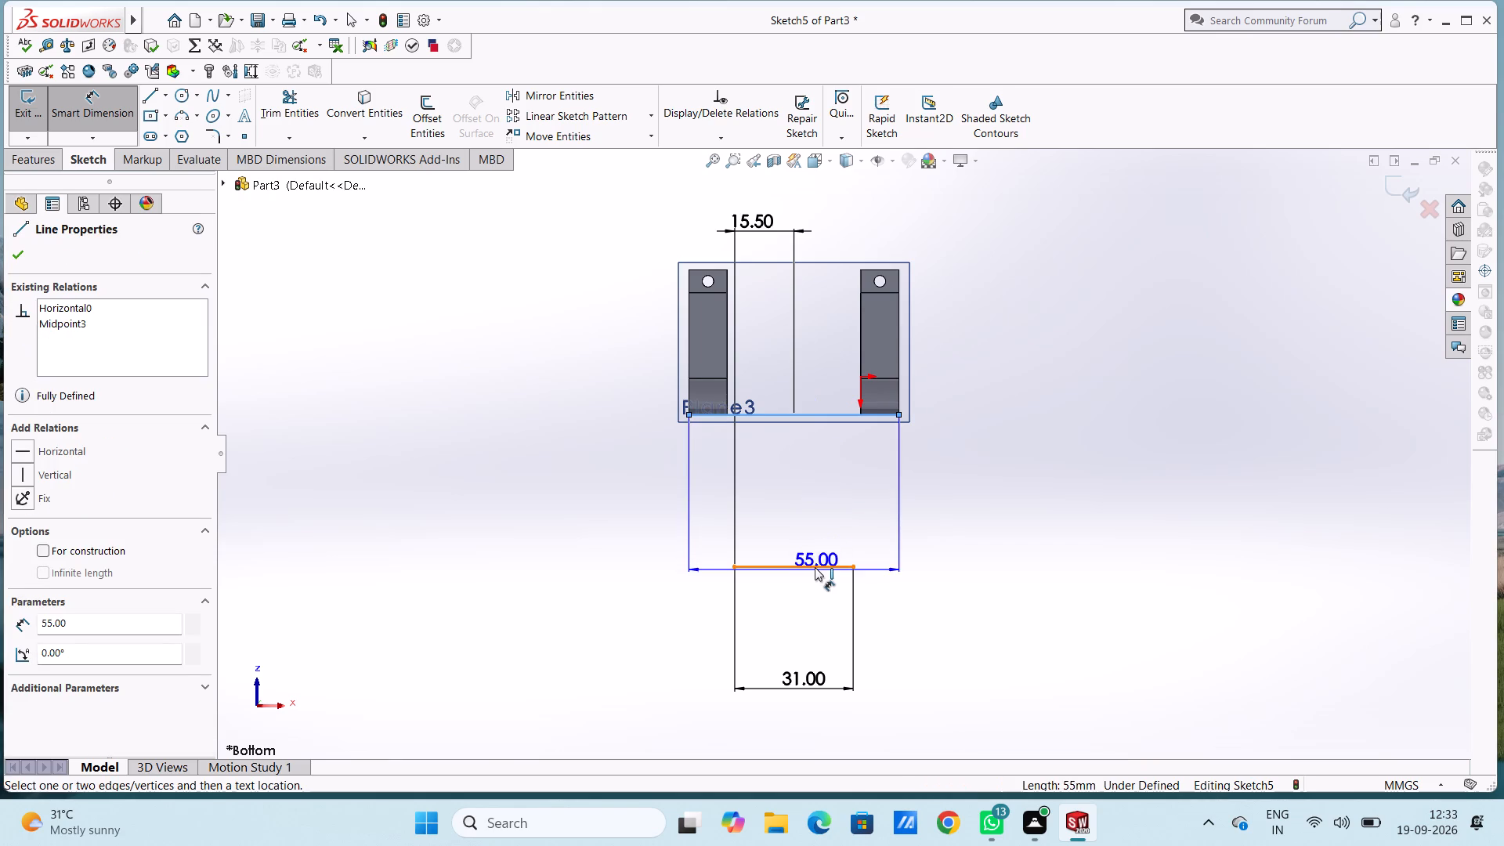
{"action": "left_click", "coordinate": [815, 567]}
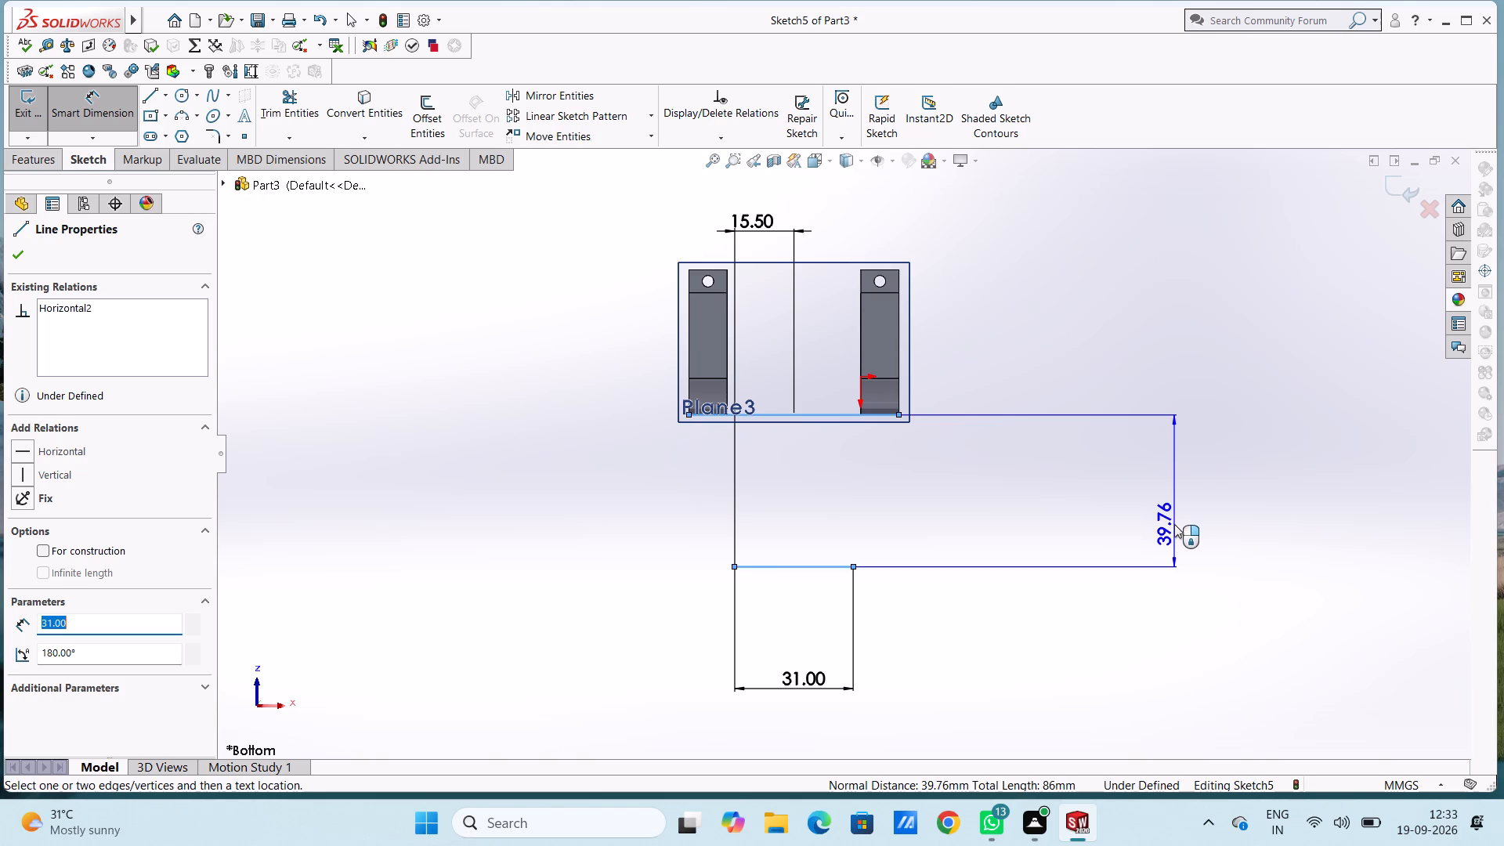
{"action": "left_click", "coordinate": [1117, 508]}
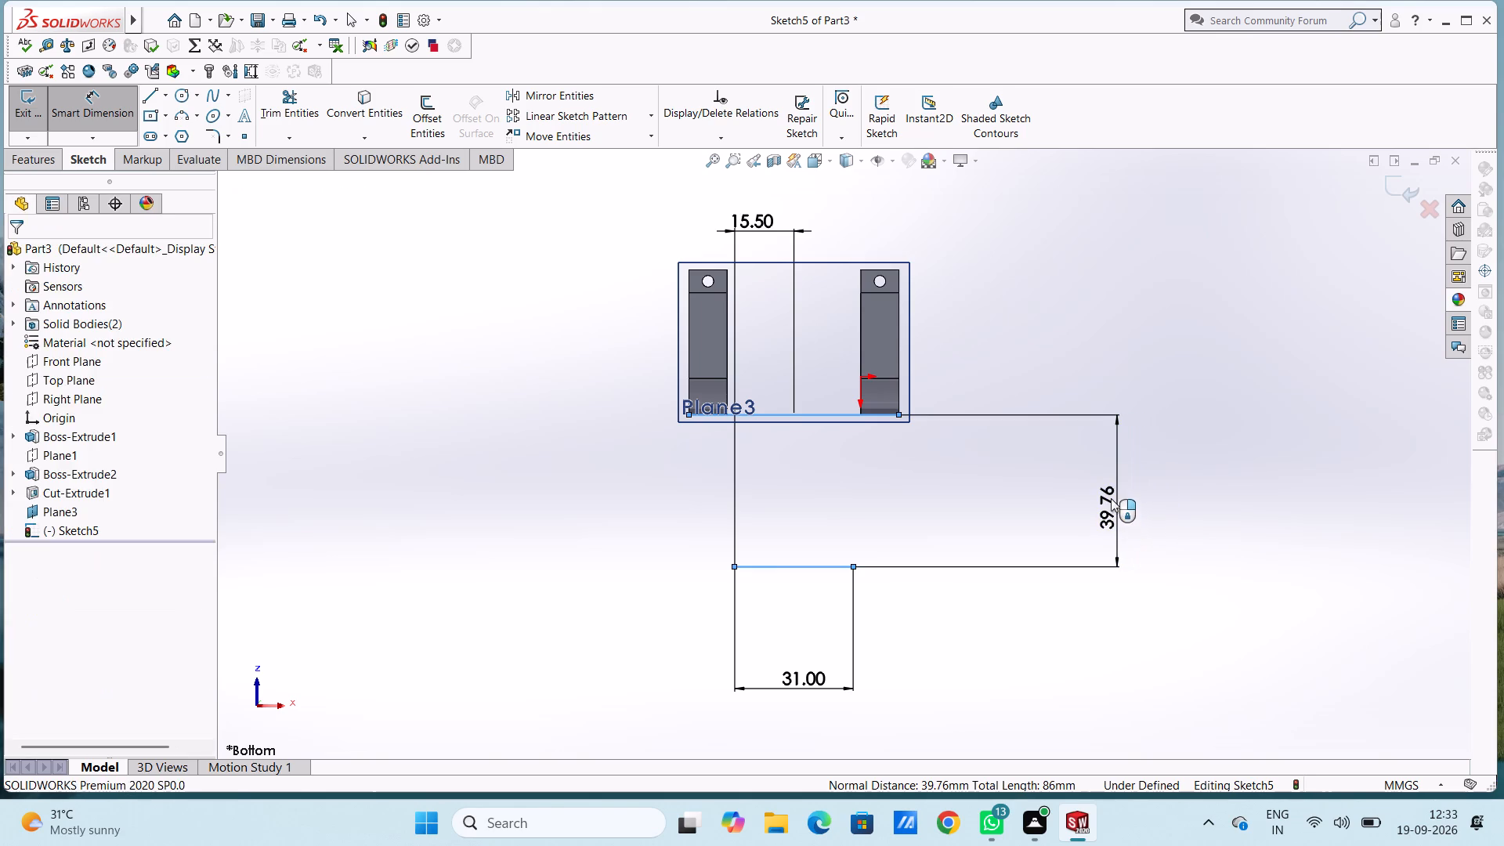
{"action": "type", "text": "32"}
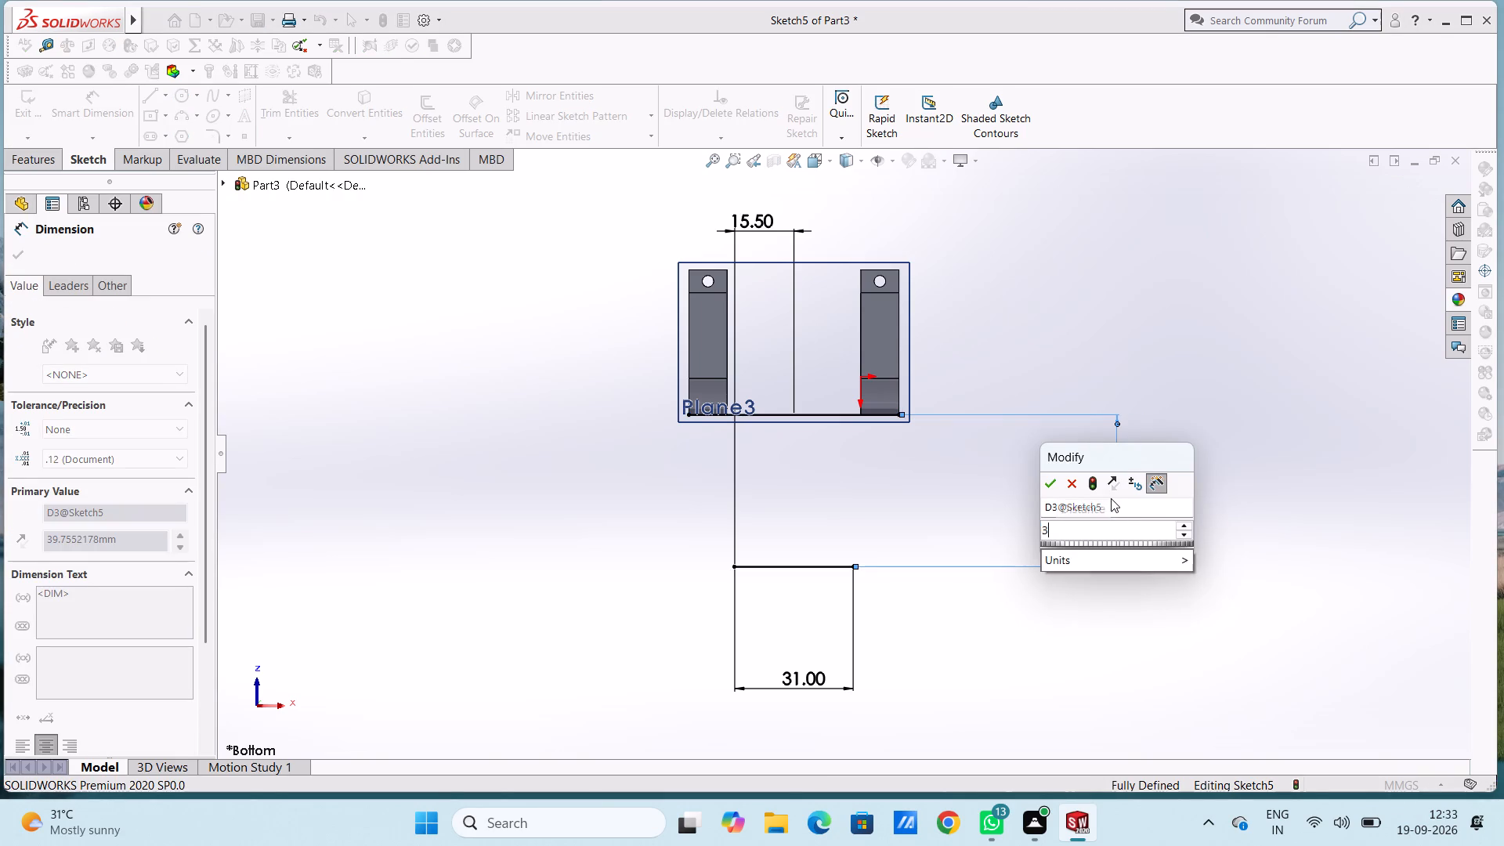
{"action": "key", "text": "Return"}
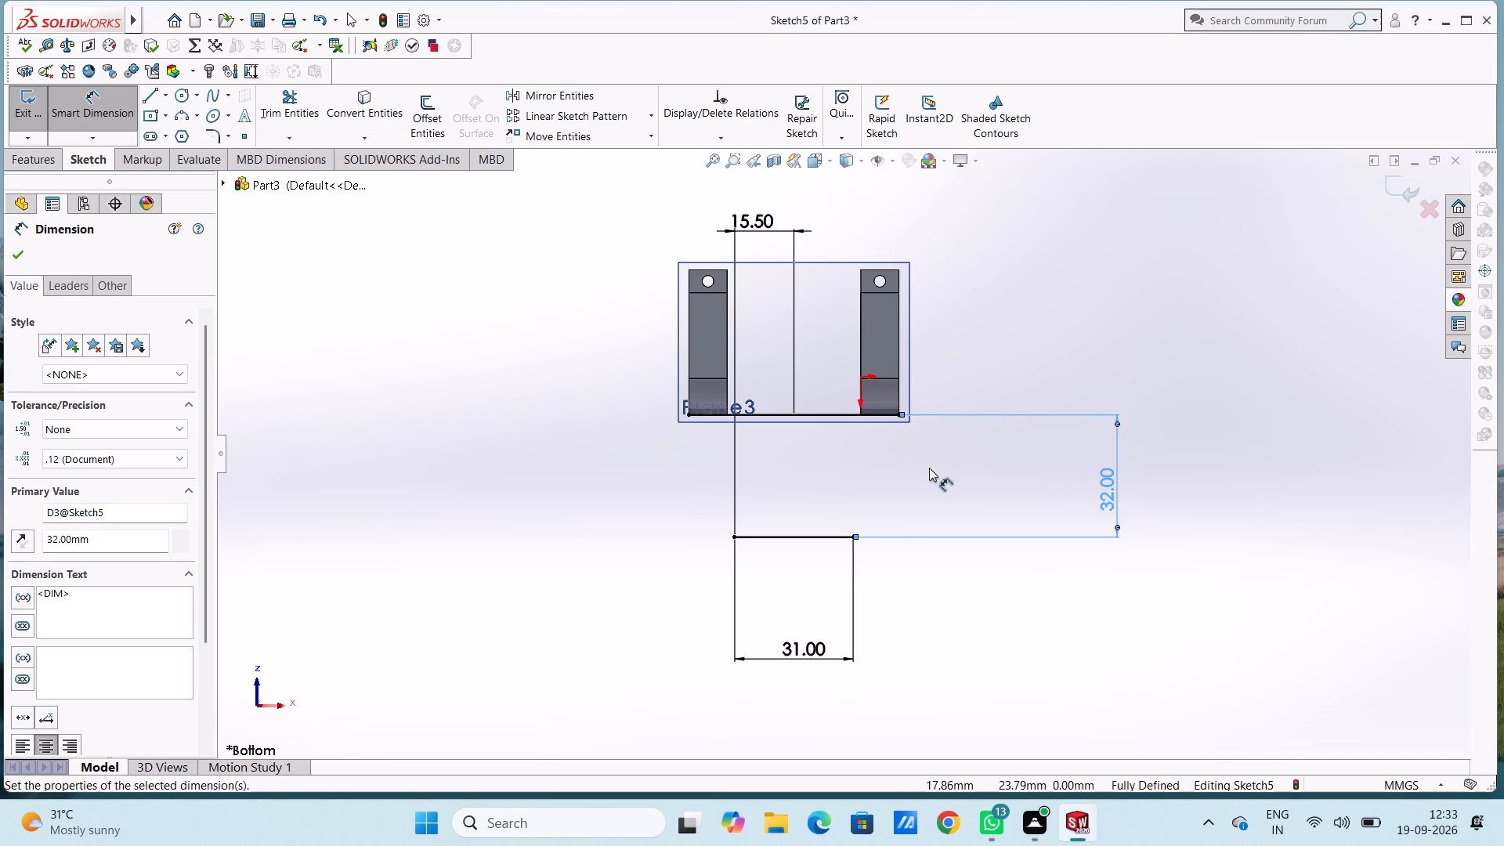
{"action": "left_click", "coordinate": [935, 476]}
{"action": "key", "text": "Escape"}
{"action": "key", "text": "Escape"}
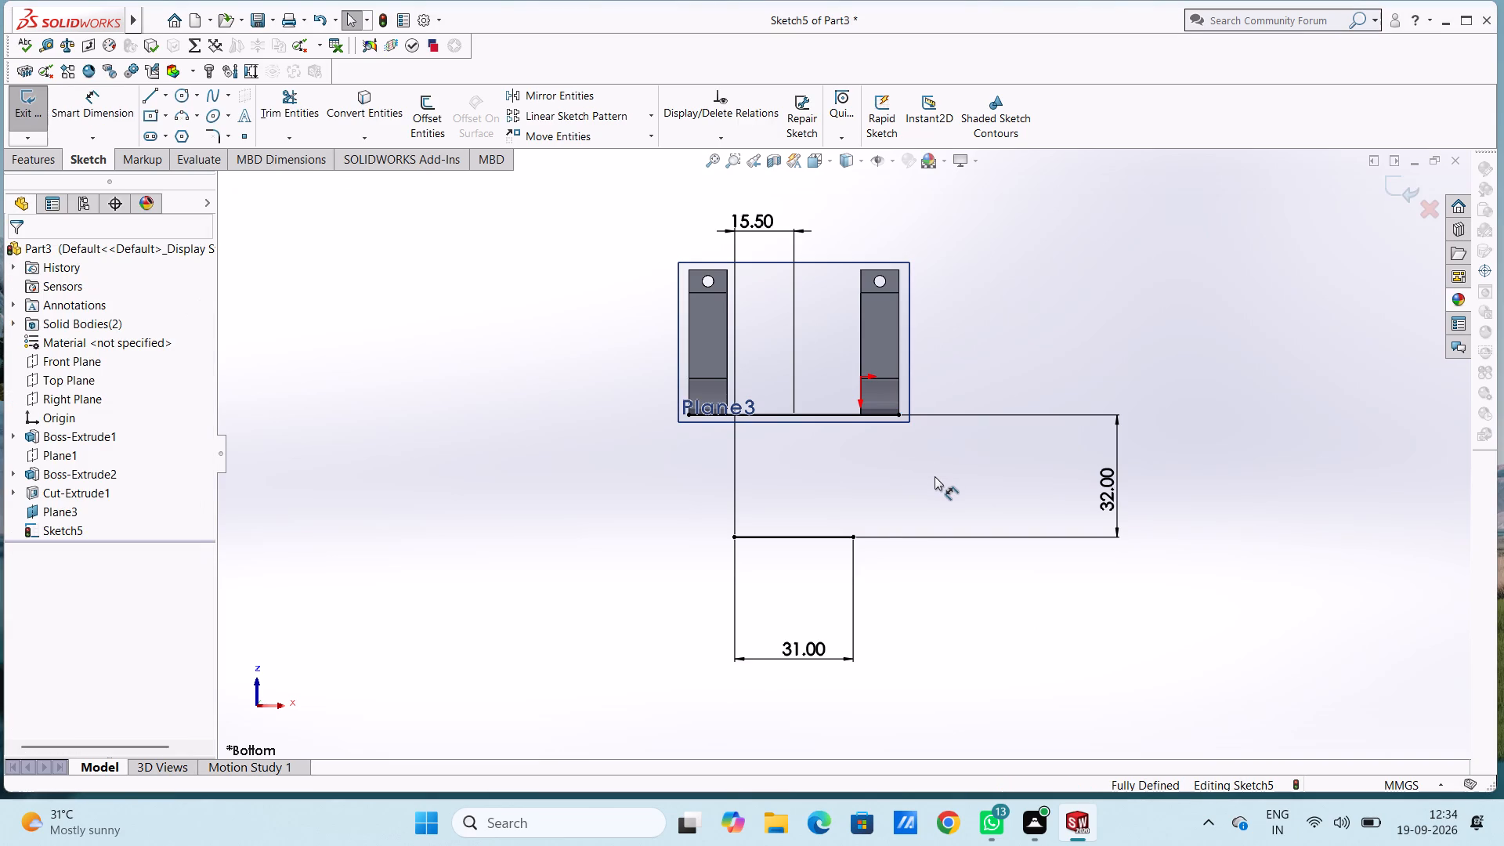
Sketch a 6 mm vertical line from the 31 mm line's left endpoint up toward the clamps.
{"action": "scroll", "coordinate": [805, 530], "scroll_direction": "down", "scroll_amount": 4}
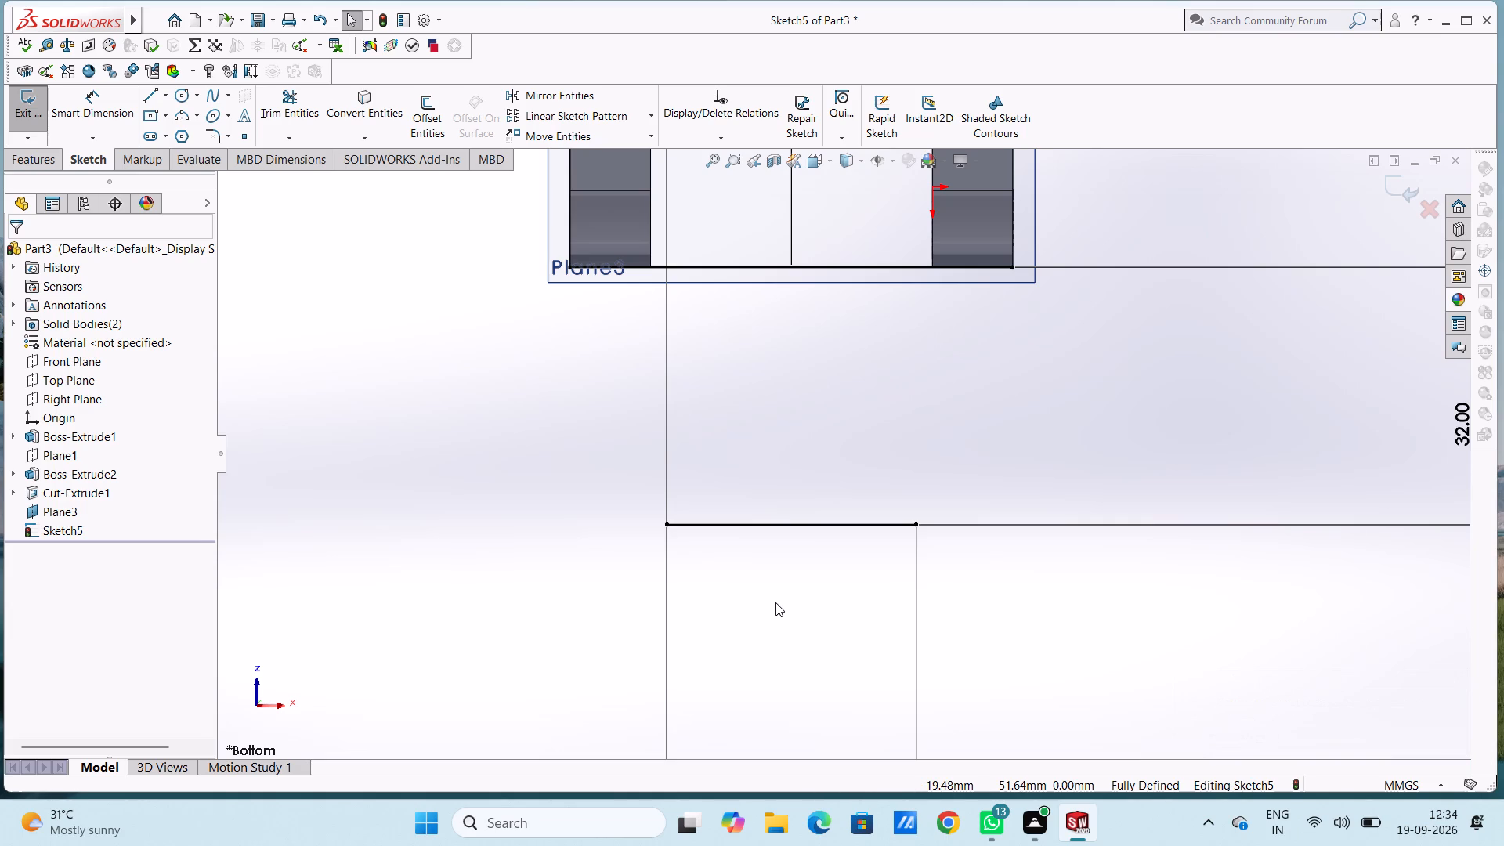
{"action": "left_click", "coordinate": [149, 98]}
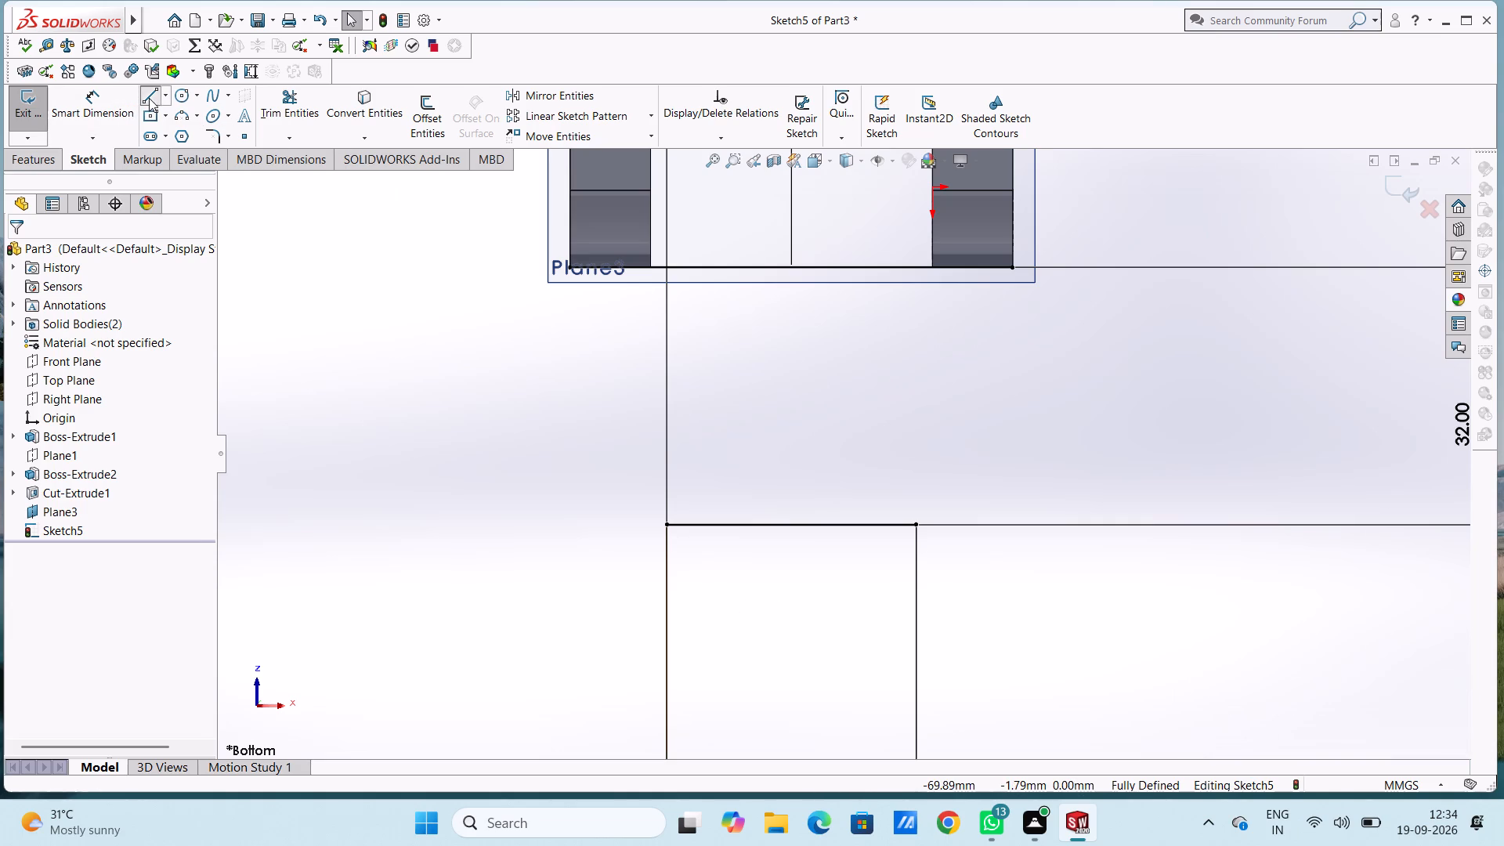
{"action": "left_click", "coordinate": [667, 525]}
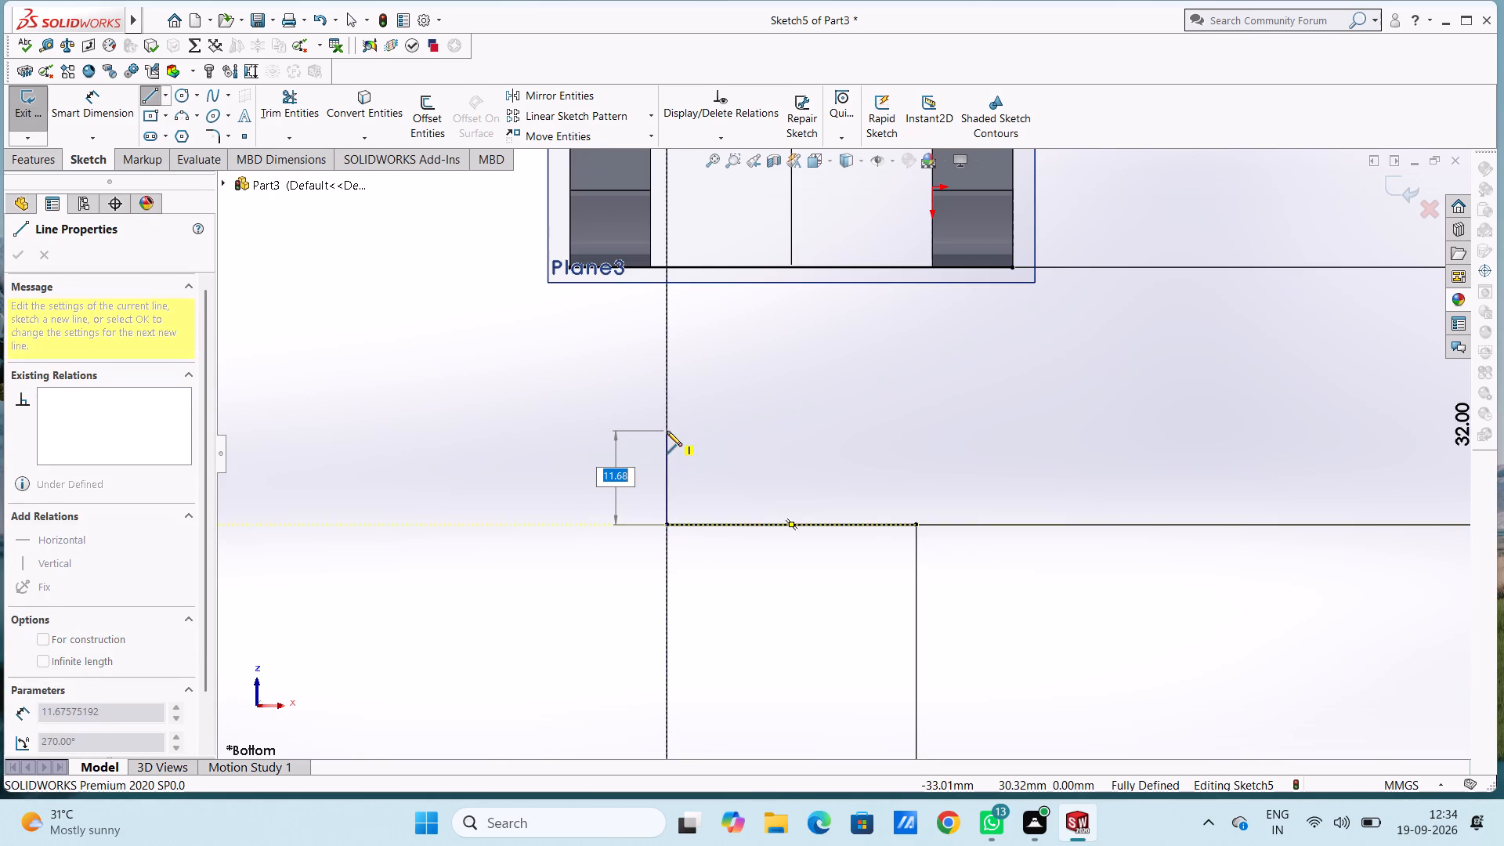
{"action": "key", "text": "6"}
{"action": "key", "text": "Return"}
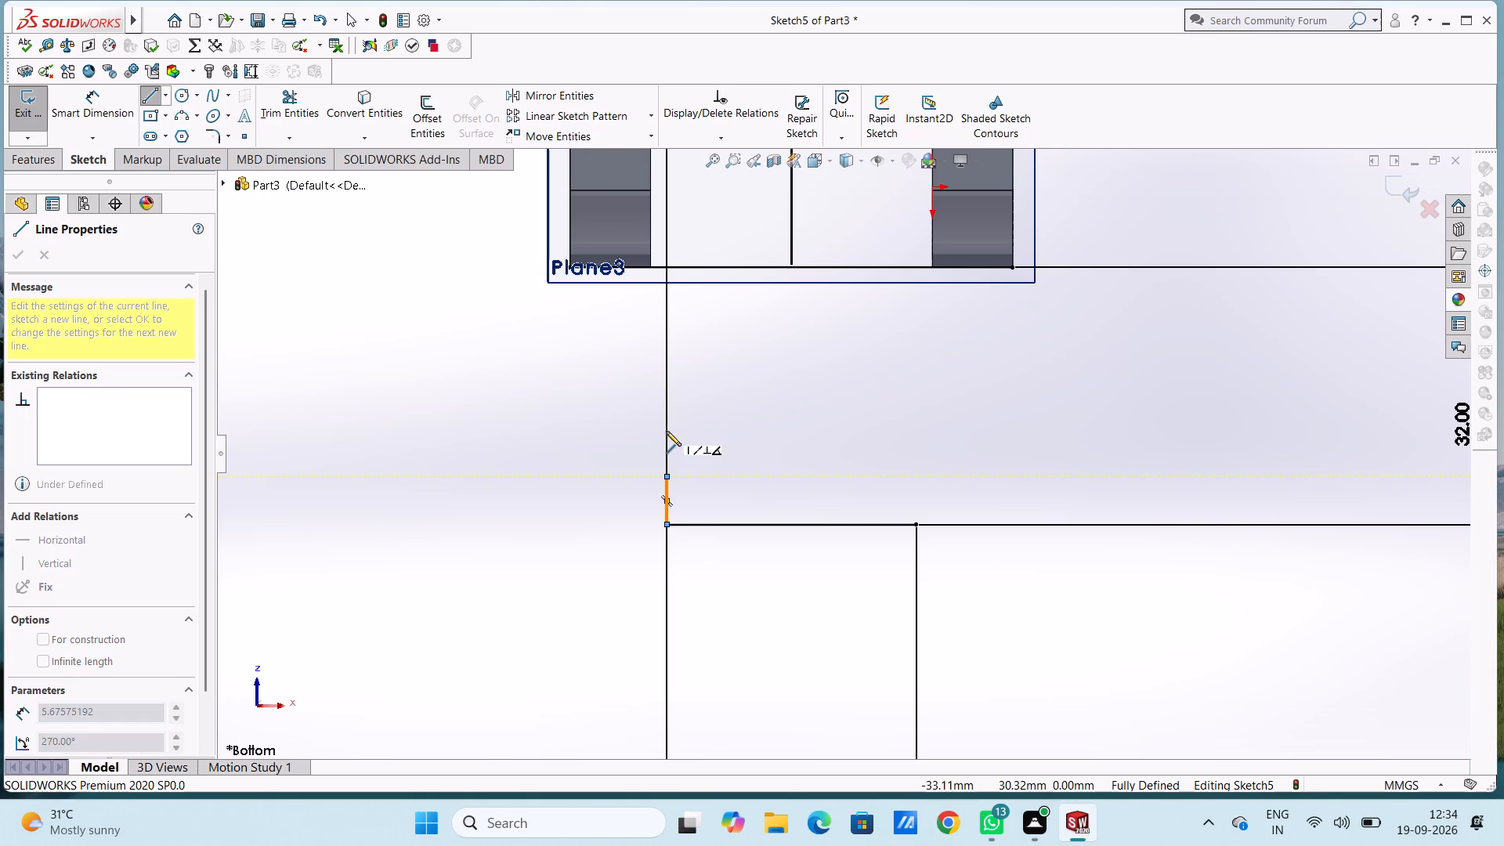
{"action": "key", "text": "Escape"}
{"action": "key", "text": "Escape"}
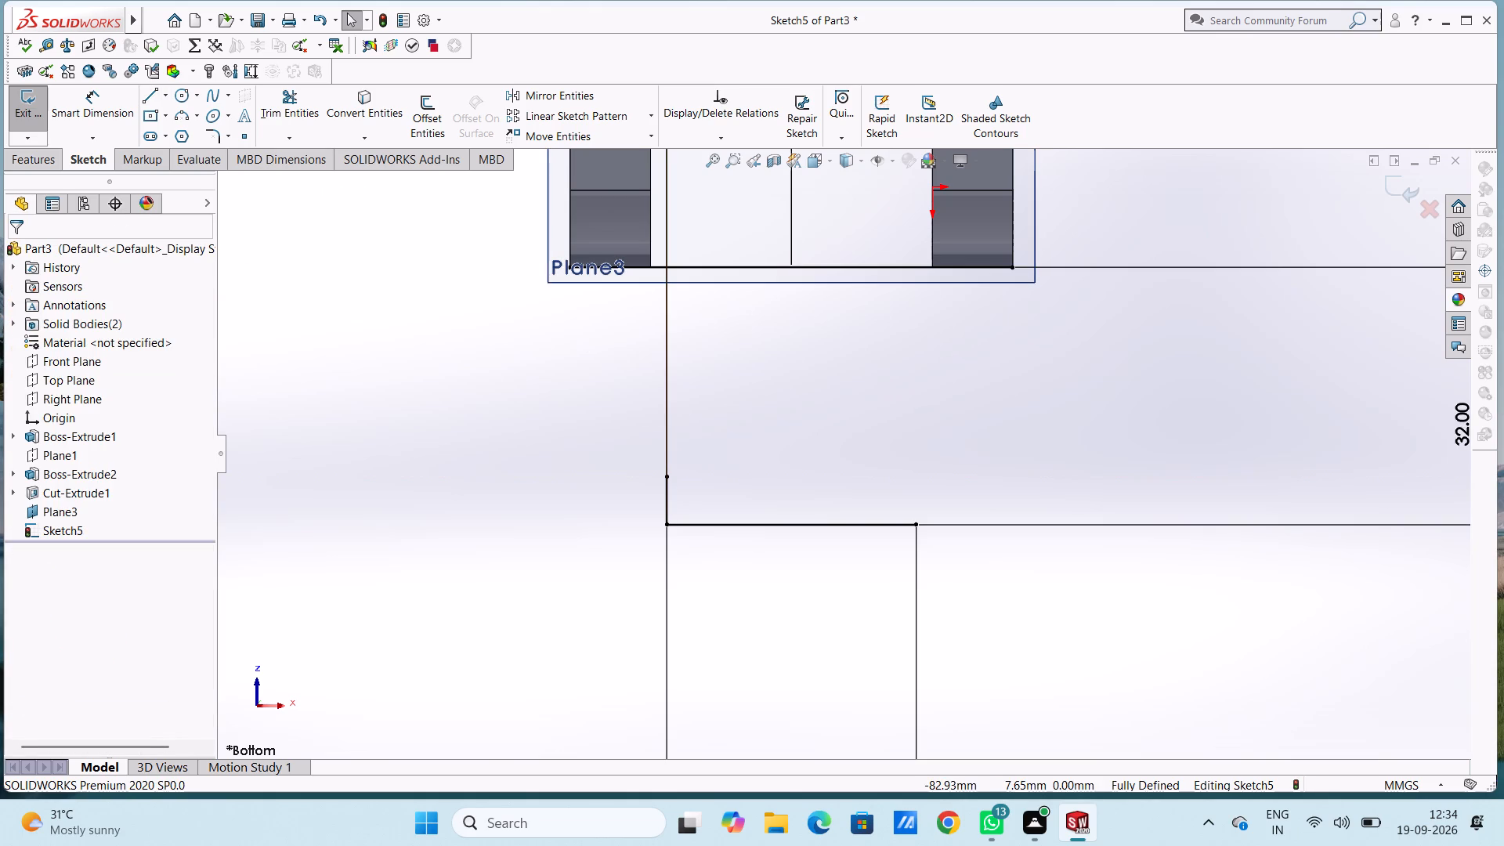
Sketch a 2.5 mm line along the 55 mm line from its left endpoint, continued by an 8 mm line vertically down.
{"action": "left_click", "coordinate": [147, 100]}
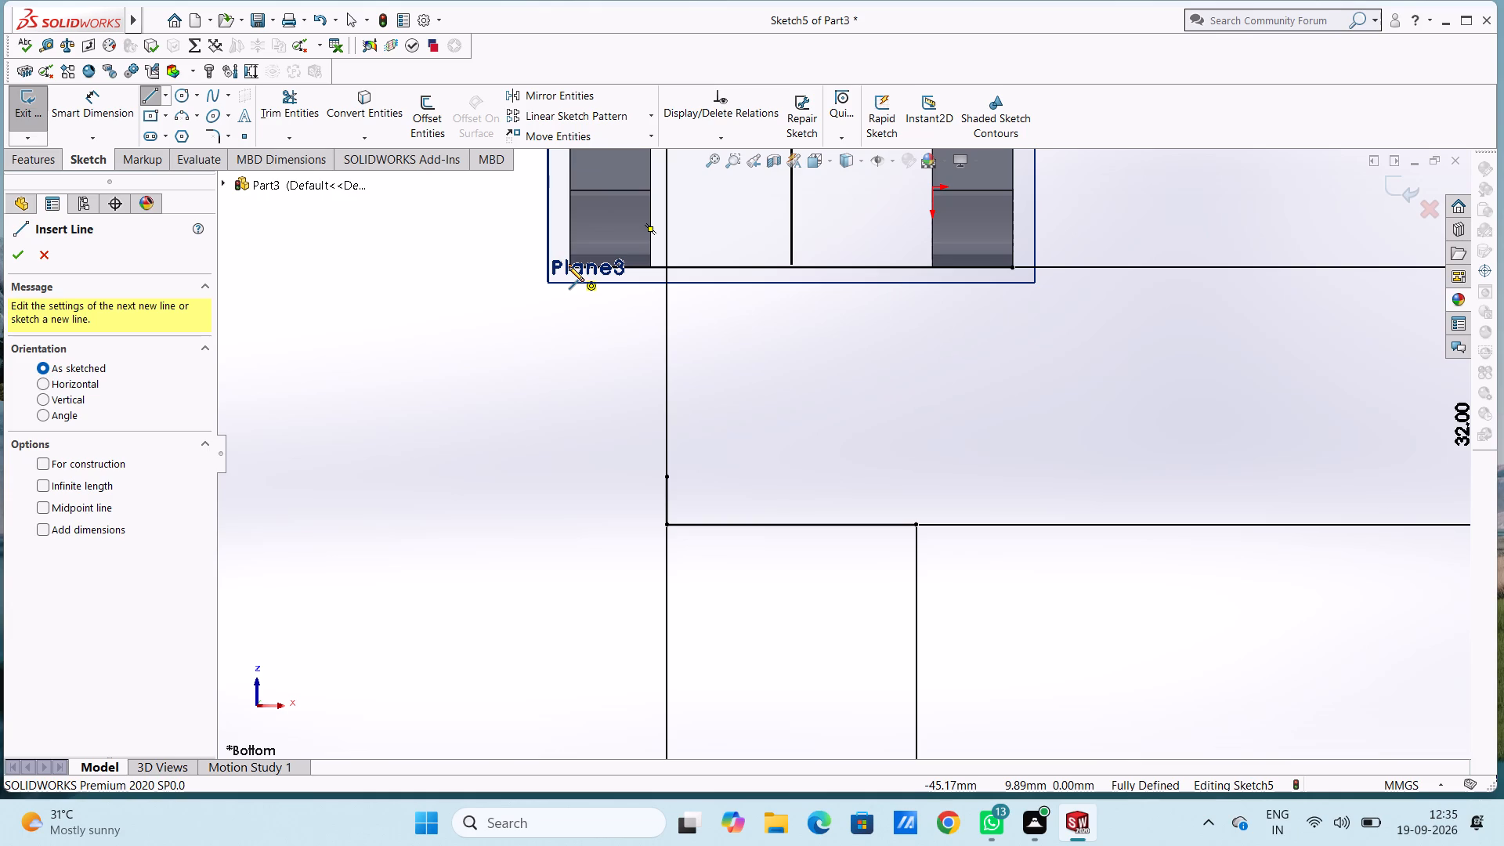
{"action": "scroll", "coordinate": [626, 250], "scroll_direction": "down", "scroll_amount": 5}
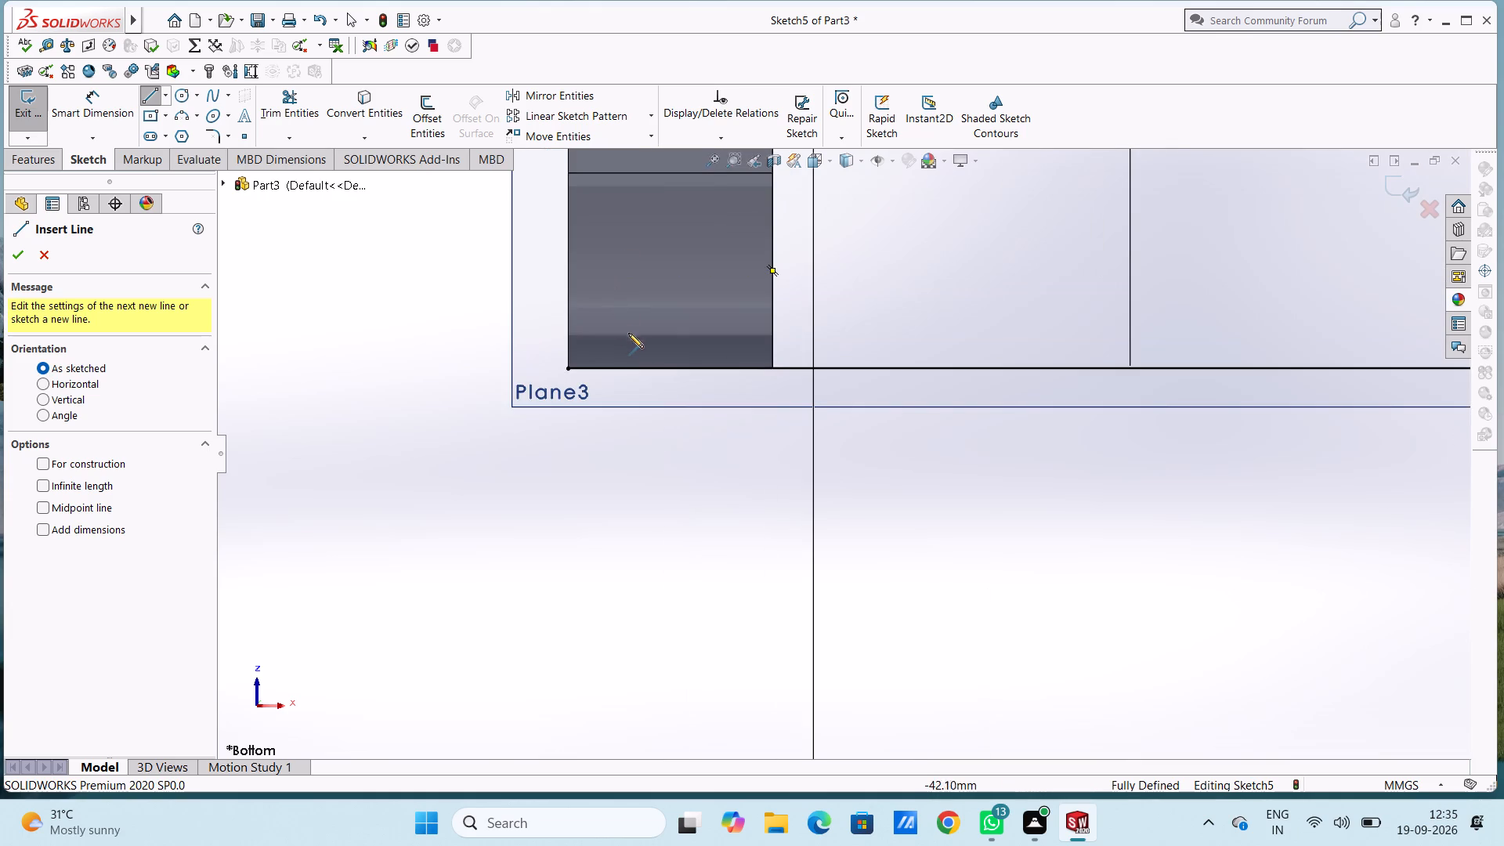
{"action": "left_click", "coordinate": [567, 368]}
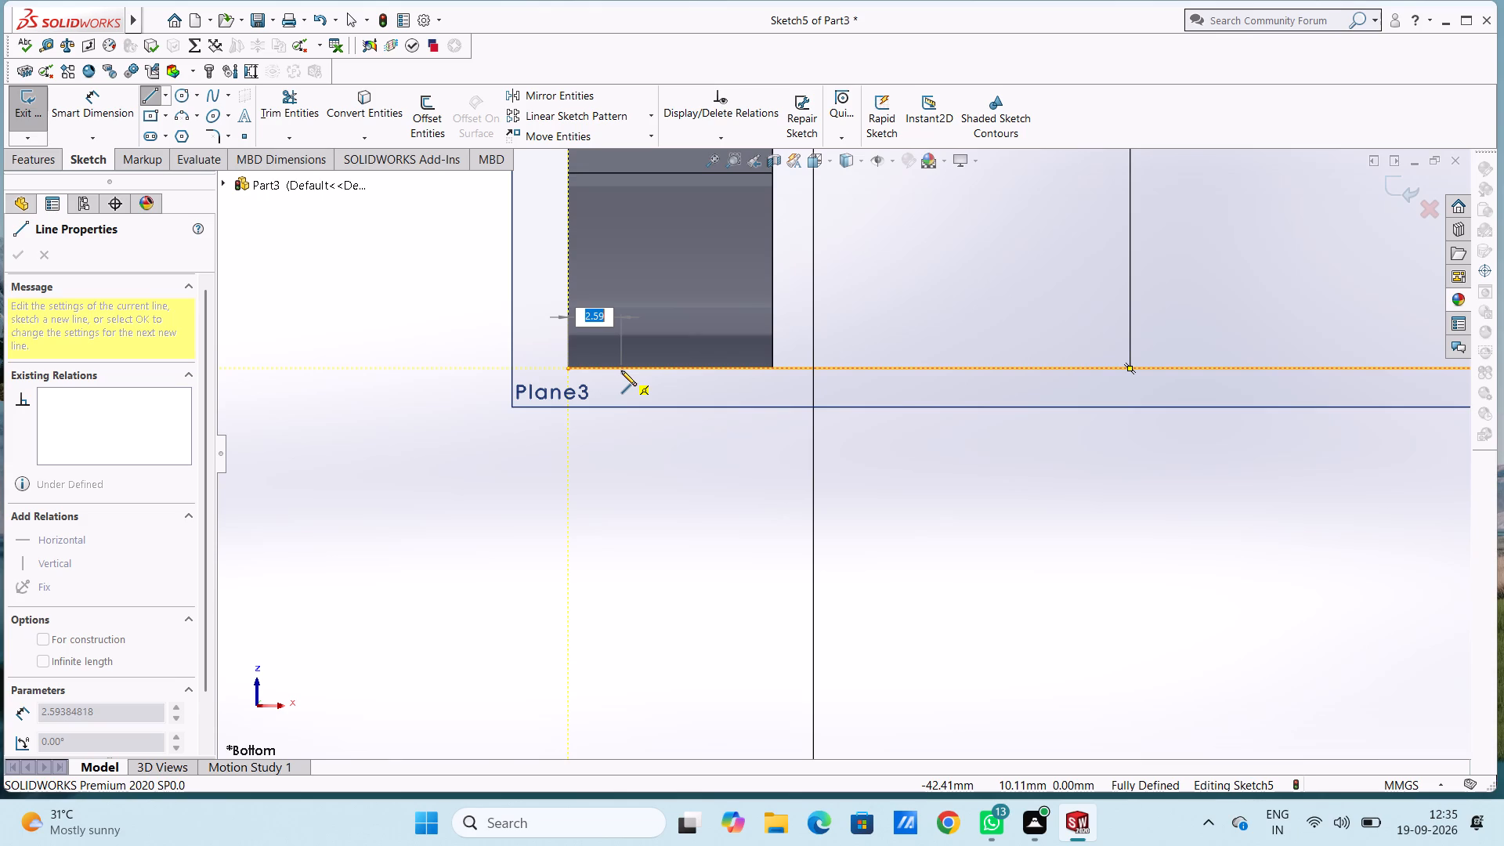
{"action": "type", "text": "2.5"}
{"action": "key", "text": "Return"}
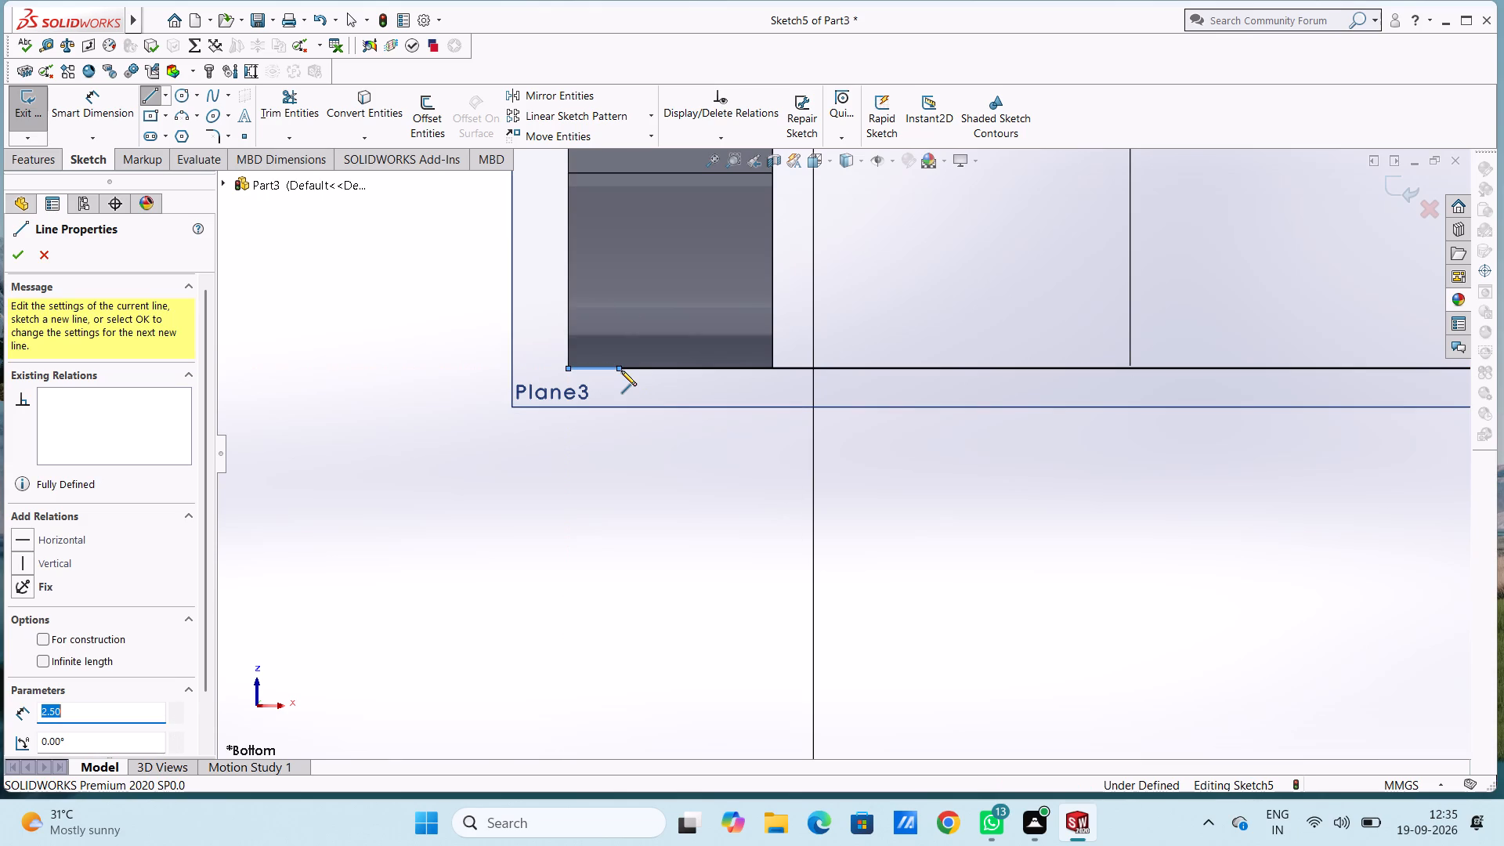
{"action": "scroll", "coordinate": [621, 371], "scroll_direction": "up", "scroll_amount": 5}
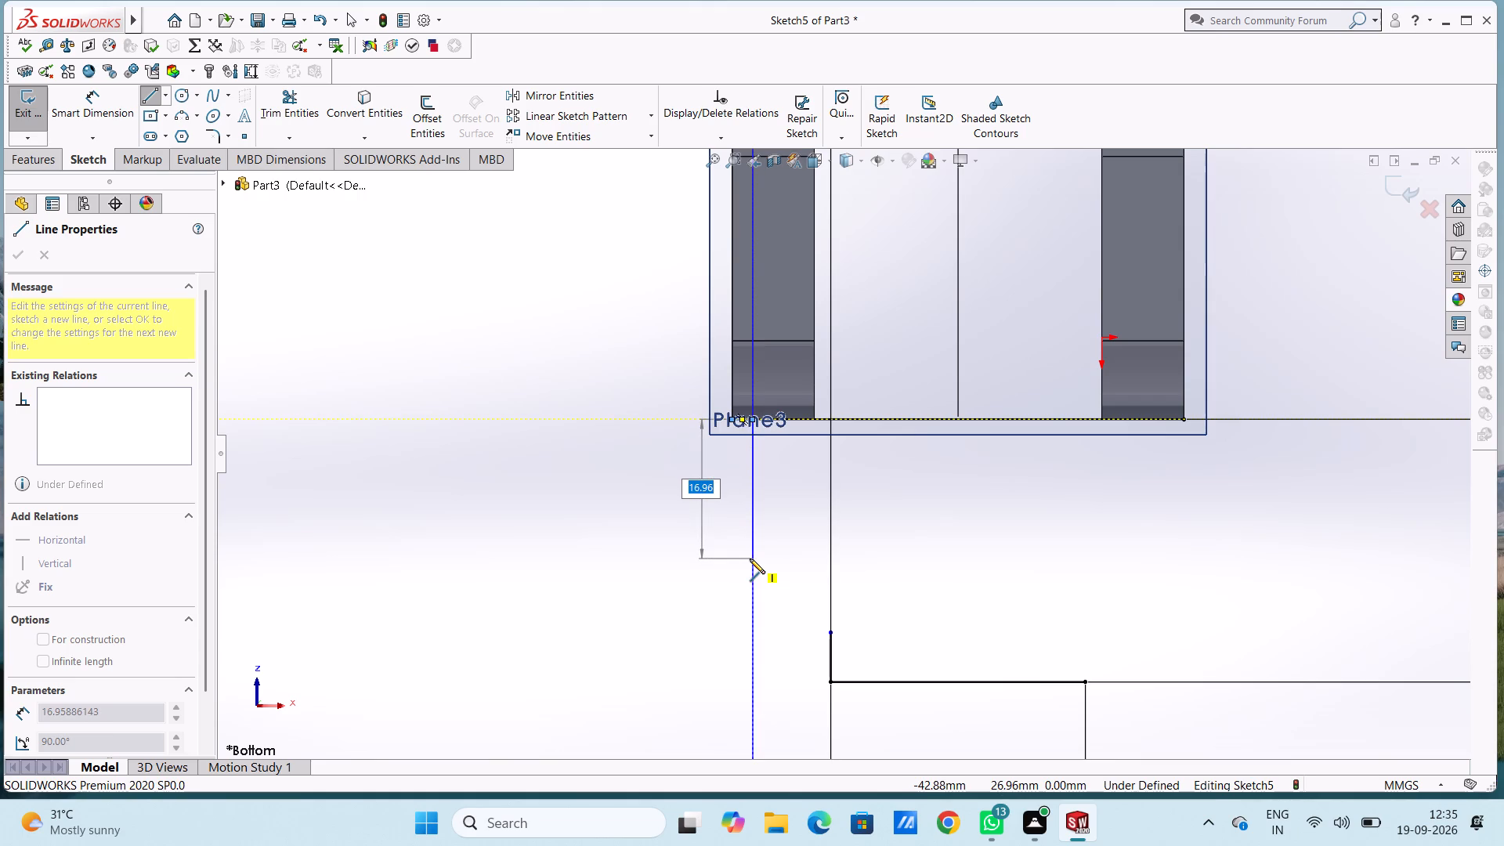
{"action": "key", "text": "8"}
{"action": "key", "text": "Return"}
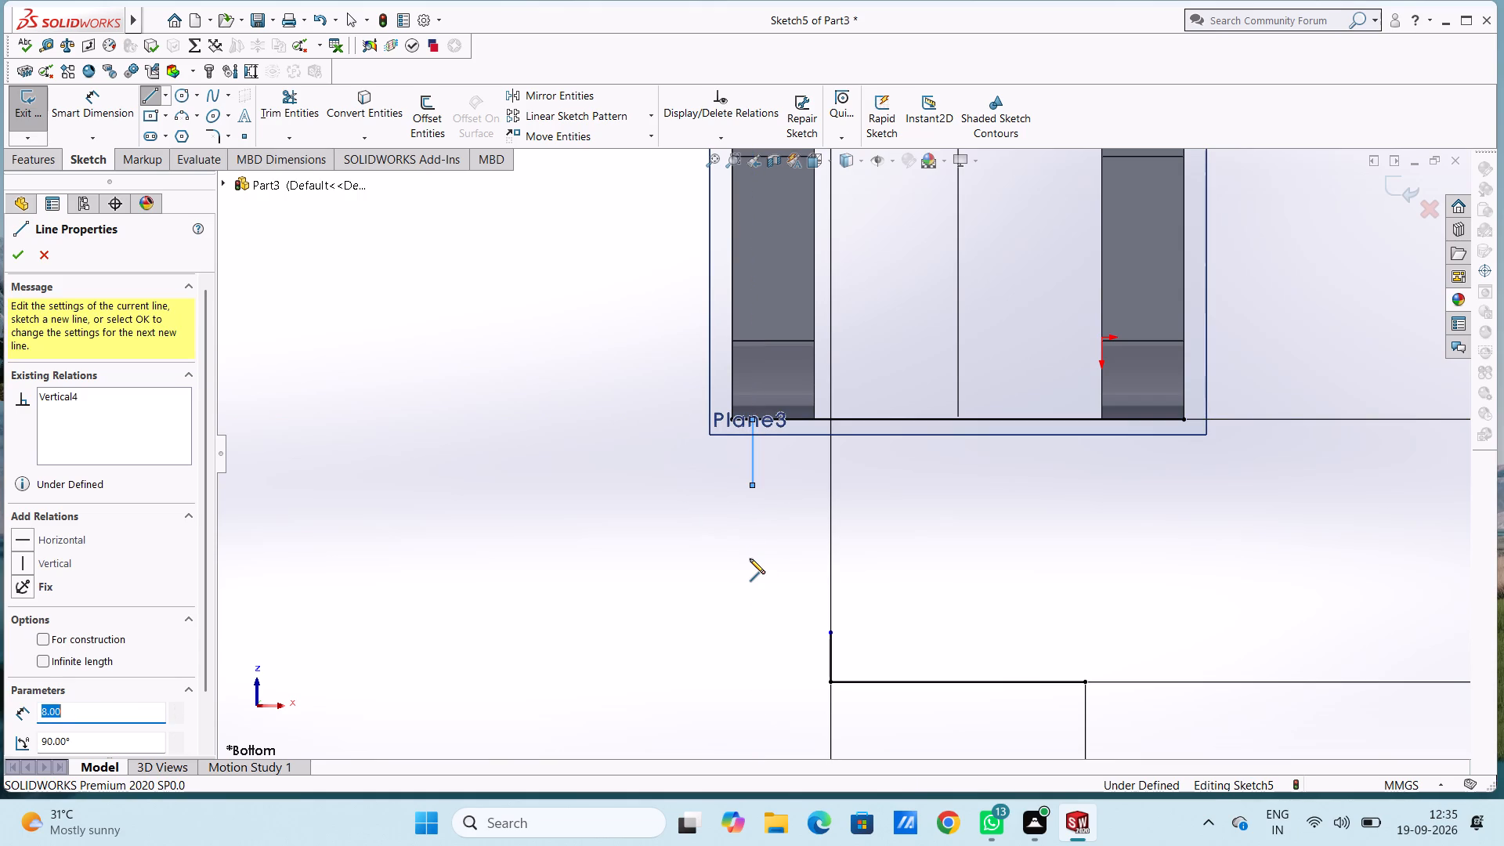
Continue the line chain 9.5 mm horizontally inward and 18 mm down to the upper endpoint of the 6 mm line.
{"action": "left_click", "coordinate": [831, 486]}
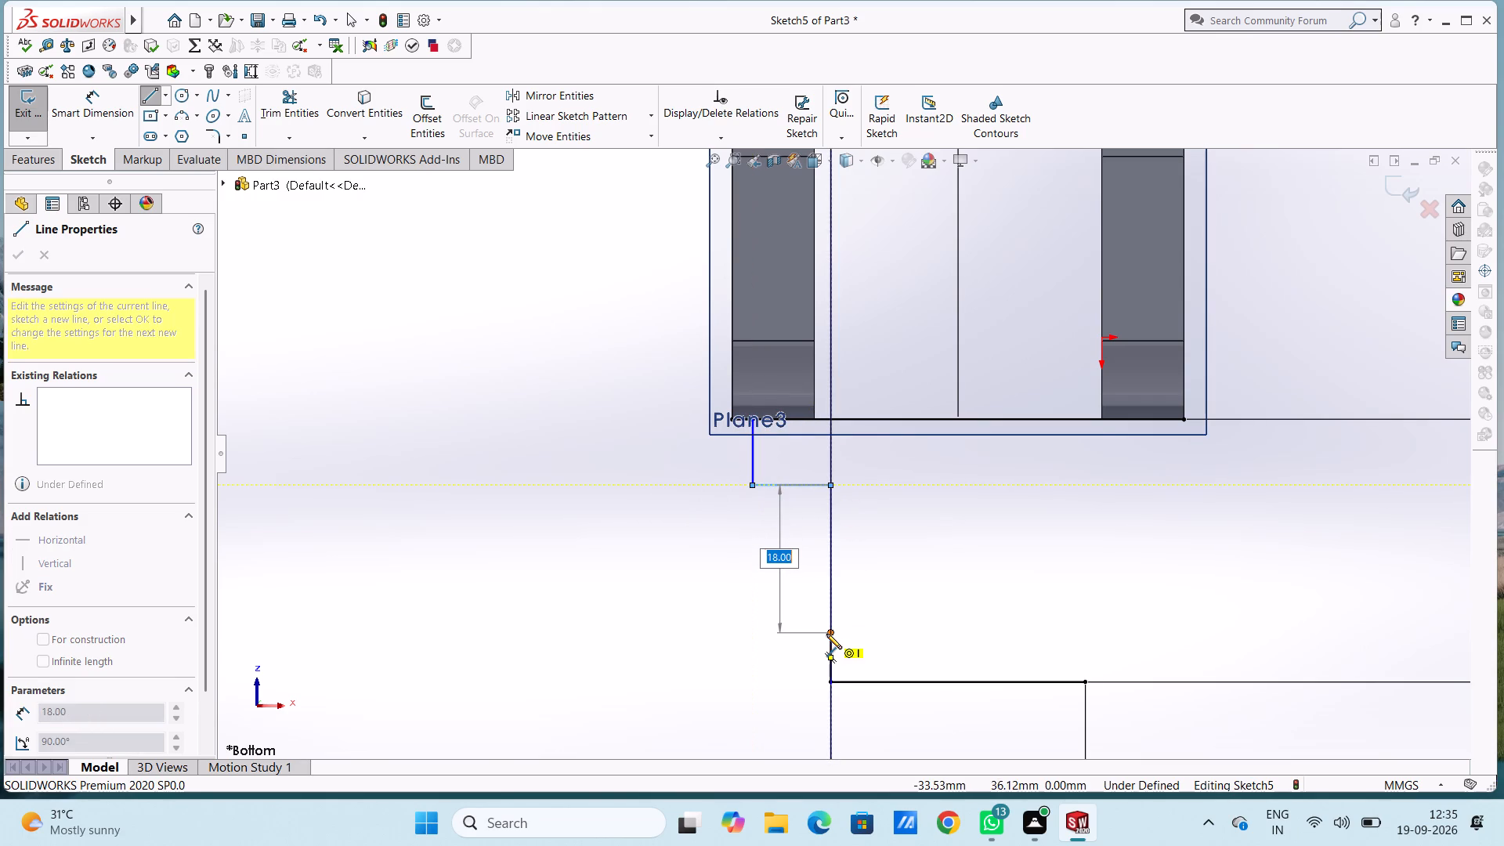
{"action": "left_click", "coordinate": [829, 632]}
{"action": "key", "text": "Escape"}
{"action": "key", "text": "Escape"}
{"action": "key", "text": "Escape"}
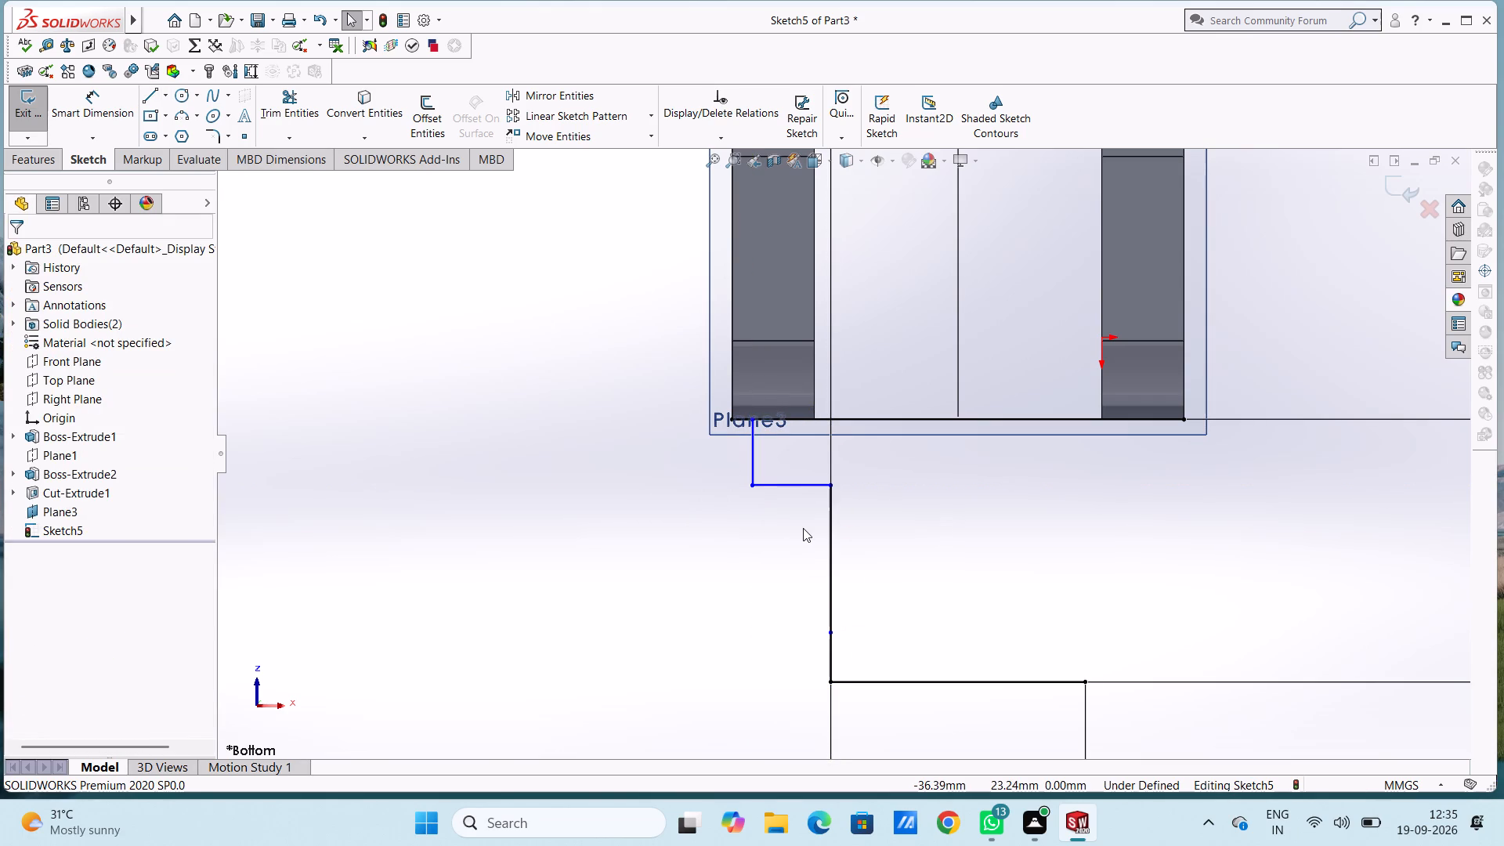
Sketch a 10 mm radius three-point arc from the 8 mm line's lower endpoint to the 18 mm line, about 4.9 mm below its top.
{"action": "scroll", "coordinate": [782, 486], "scroll_direction": "down", "scroll_amount": 4}
{"action": "scroll", "coordinate": [779, 485], "scroll_direction": "up", "scroll_amount": 3}
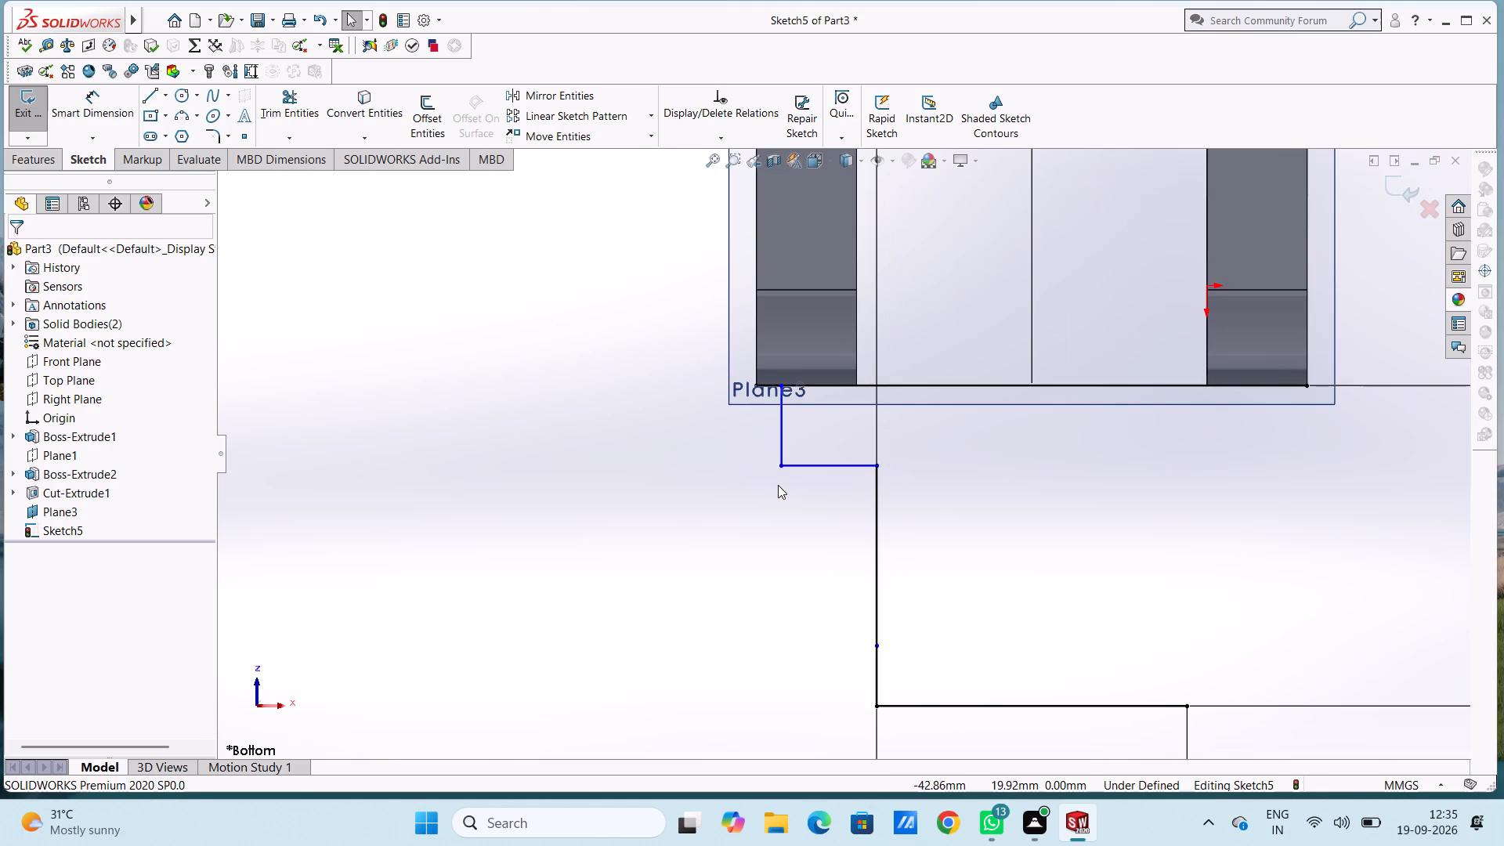
{"action": "left_click", "coordinate": [180, 120]}
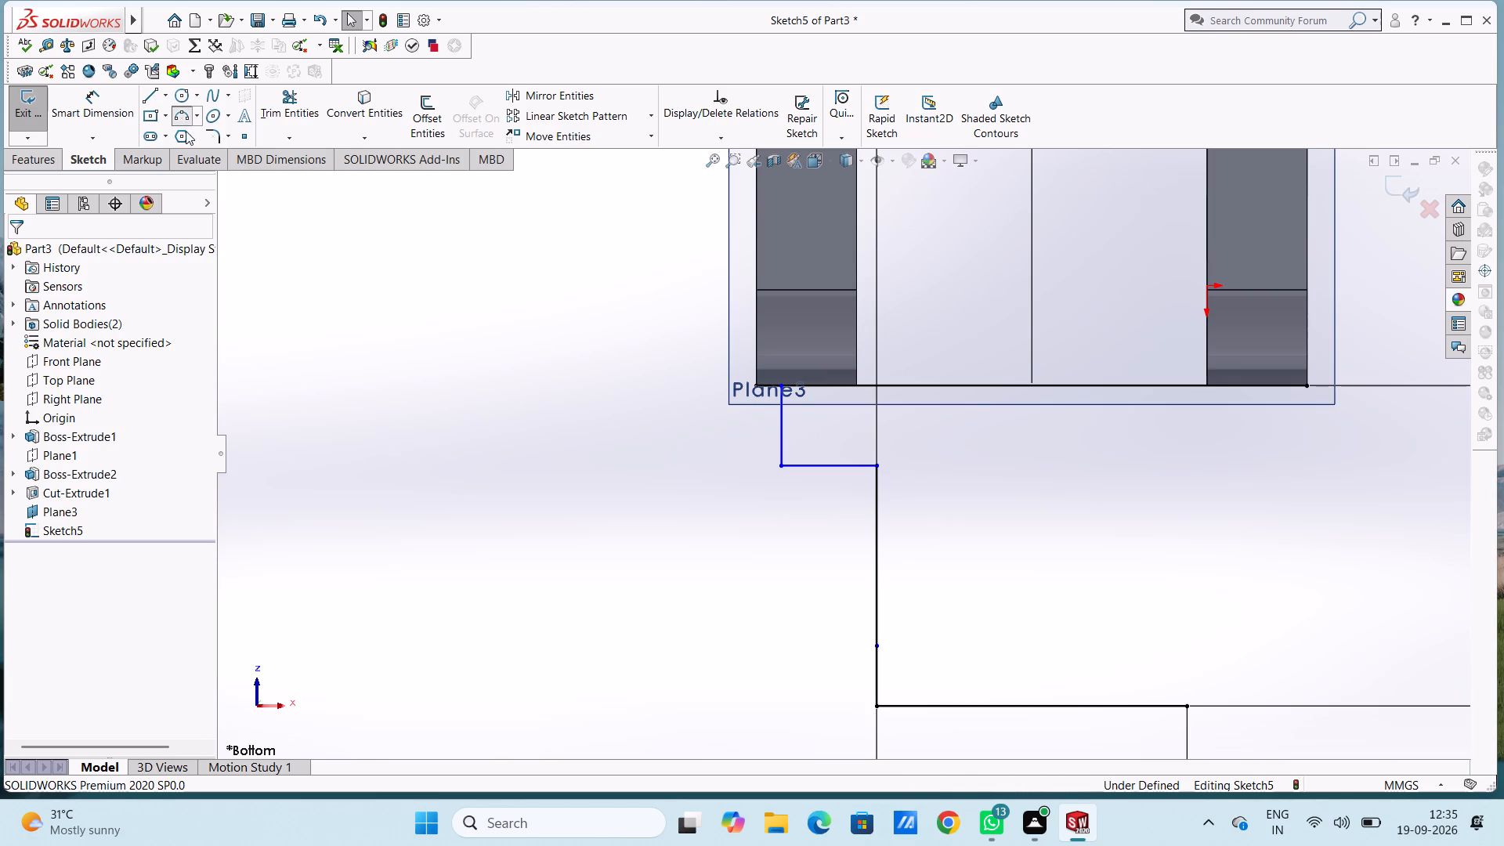
{"action": "left_click", "coordinate": [779, 469]}
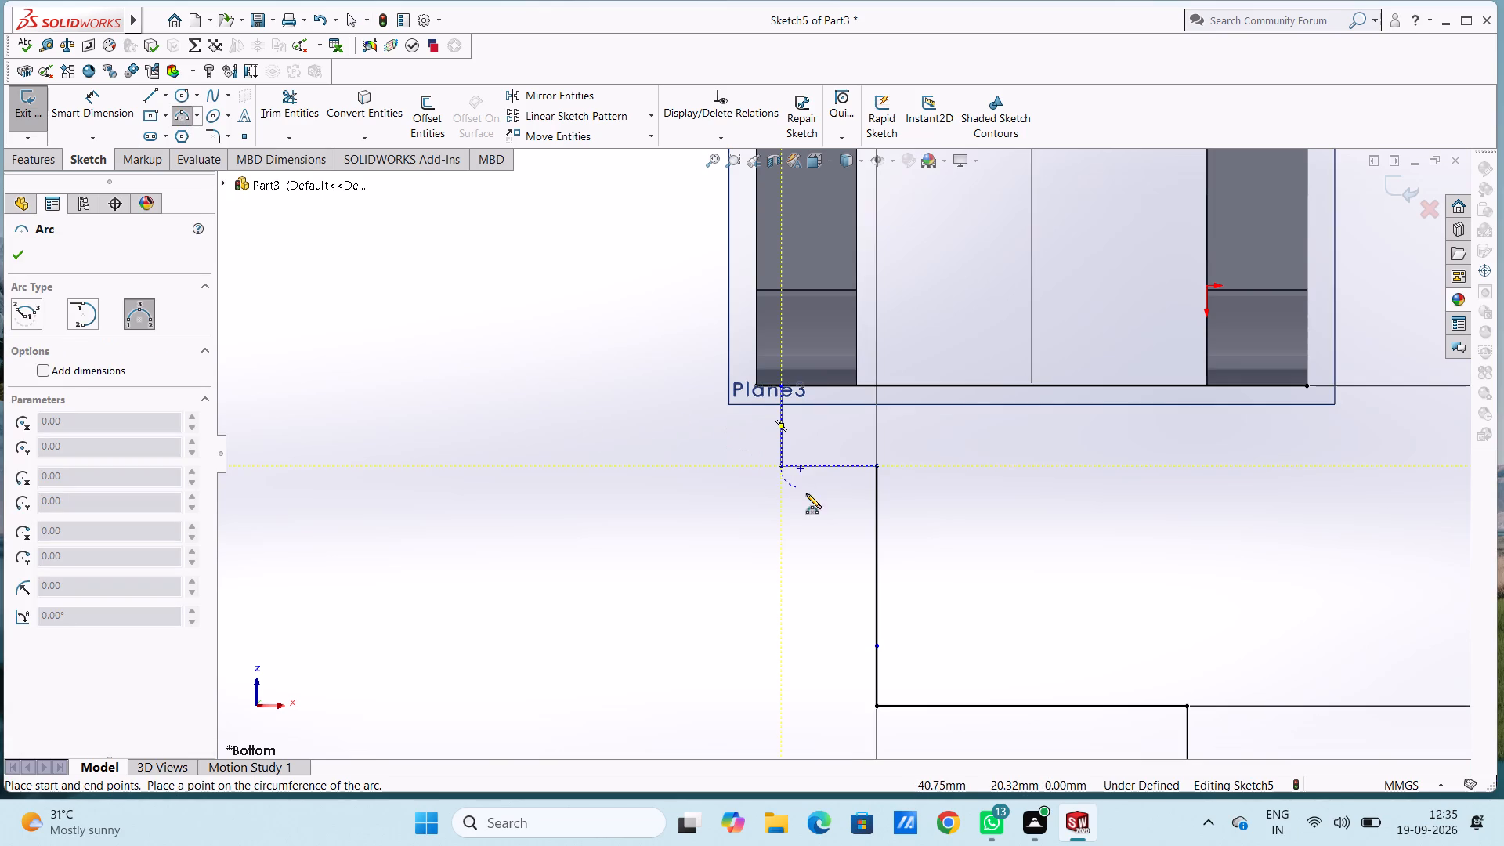
{"action": "left_click", "coordinate": [876, 515]}
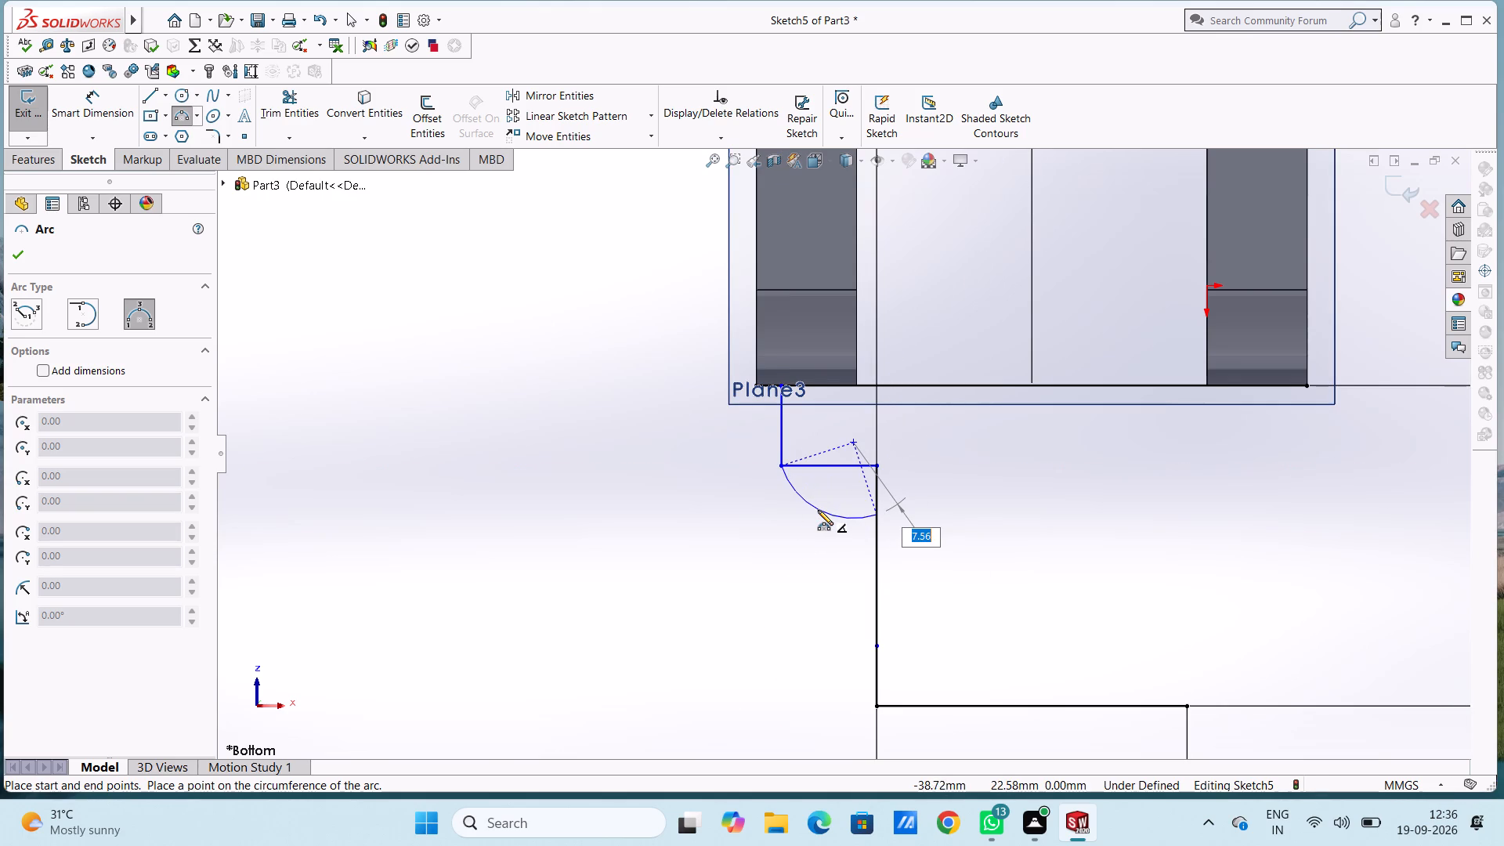
{"action": "type", "text": "10"}
{"action": "key", "text": "Return"}
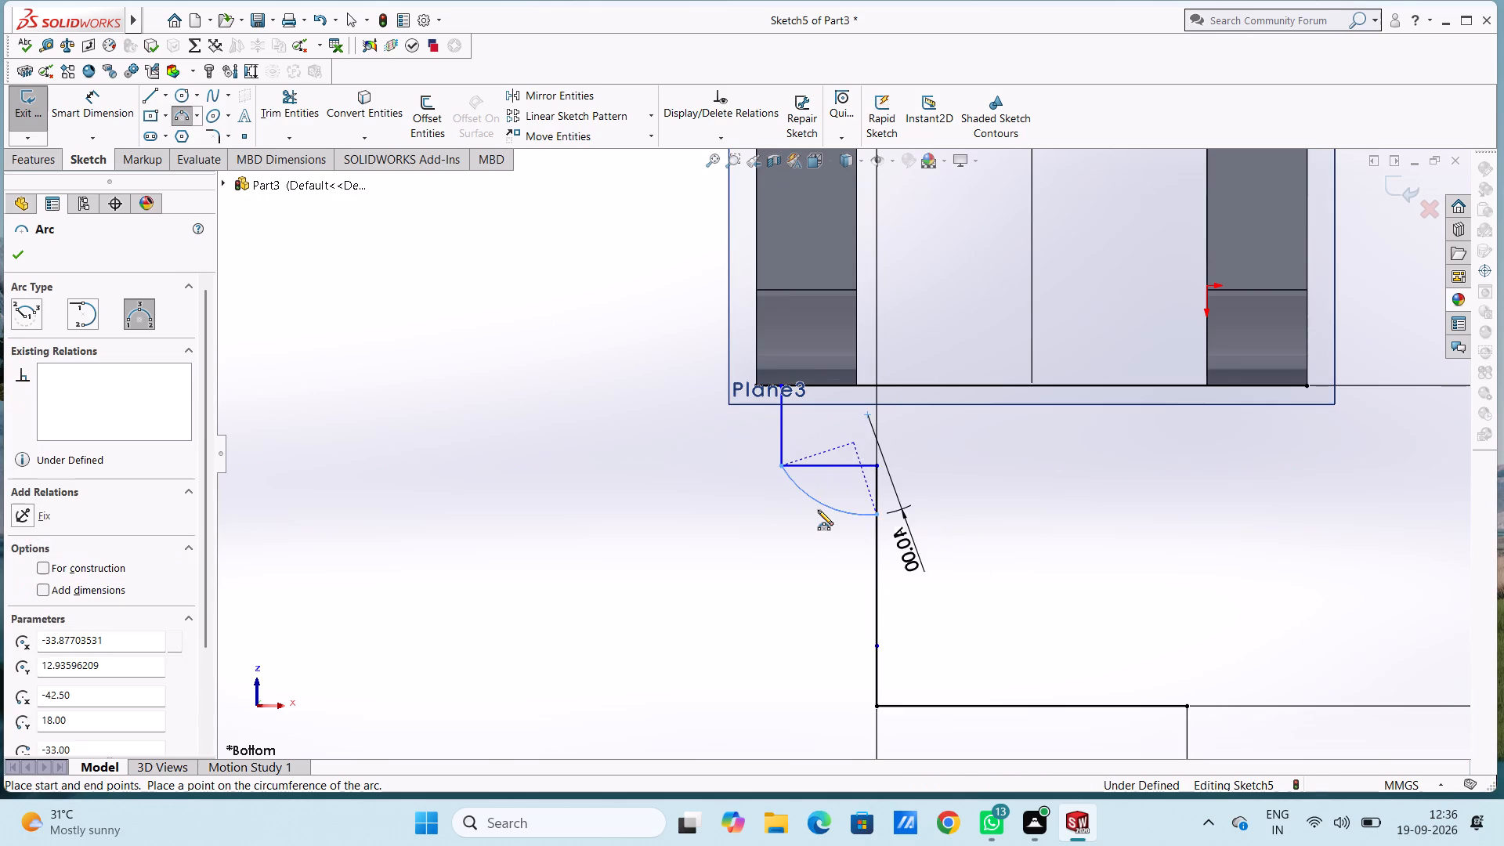
{"action": "key", "text": "Escape"}
{"action": "key", "text": "Escape"}
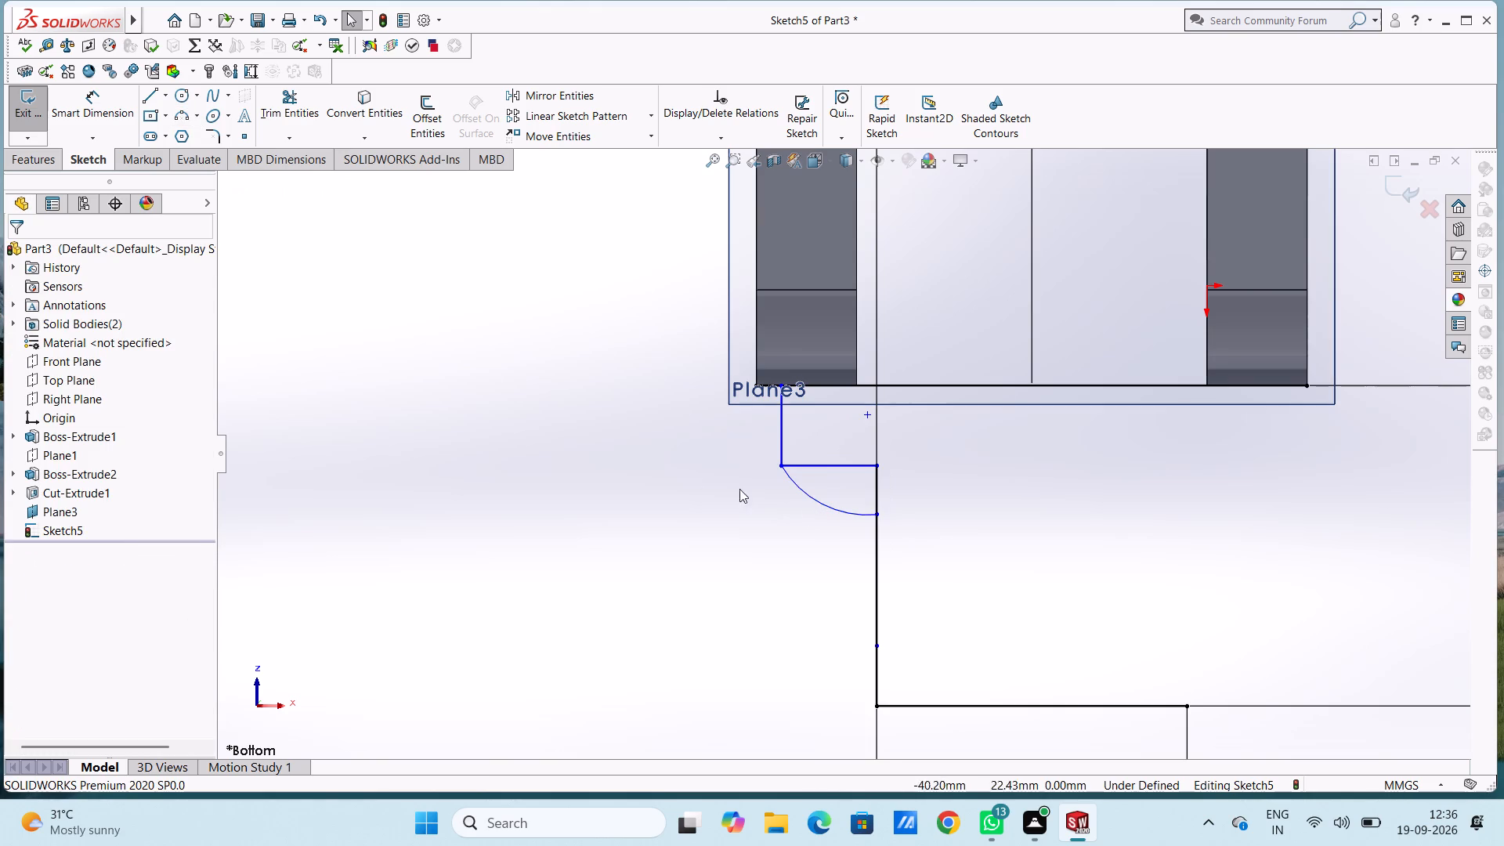
Sketch a 10 mm radius three-point arc from the first arc's lower end to the 6 mm line's upper endpoint, bulging inward.
{"action": "left_click", "coordinate": [181, 115]}
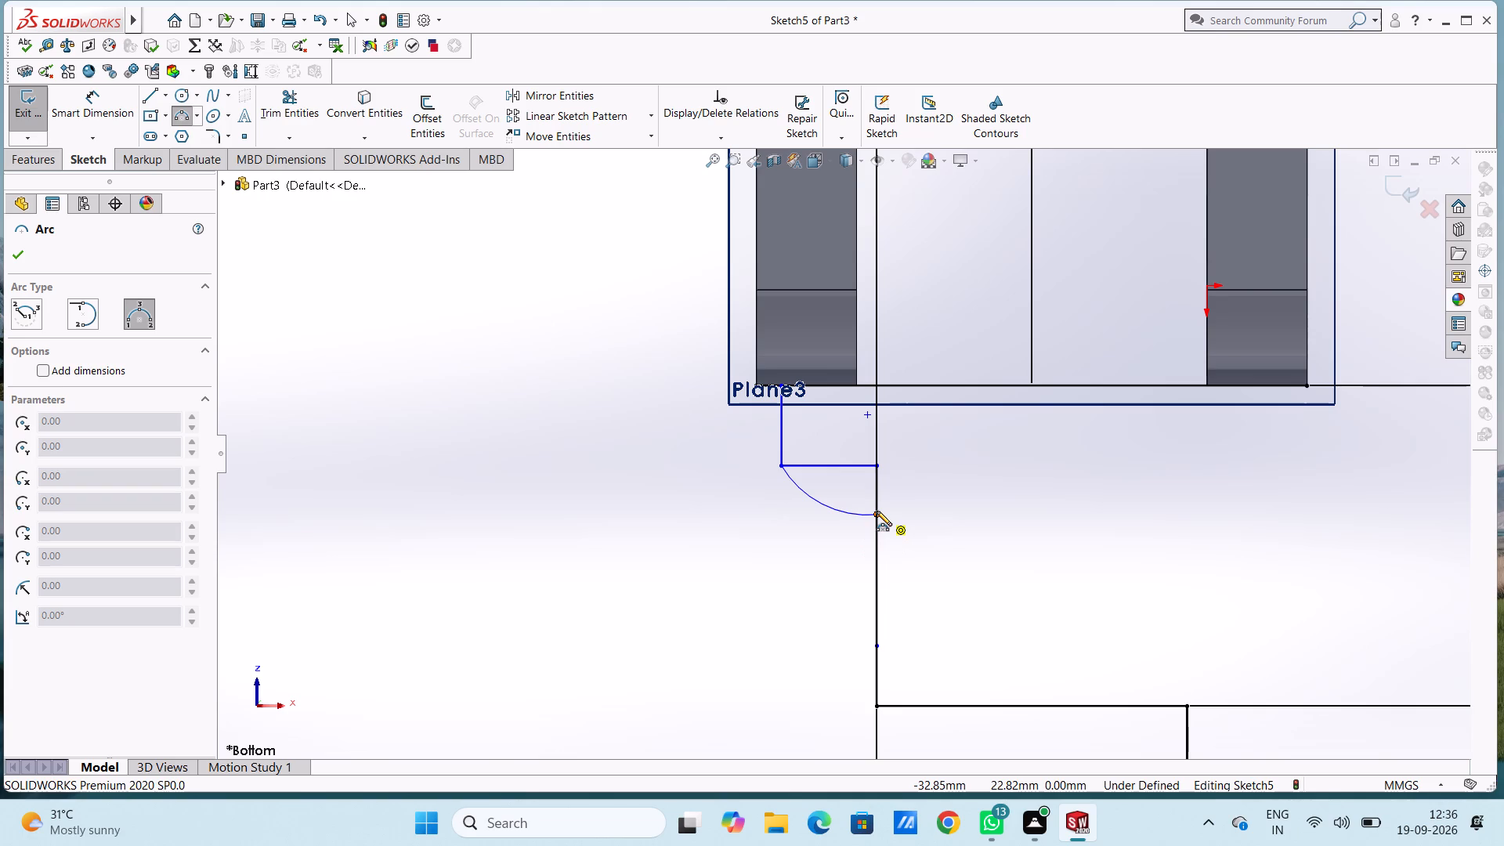
{"action": "left_click", "coordinate": [877, 511]}
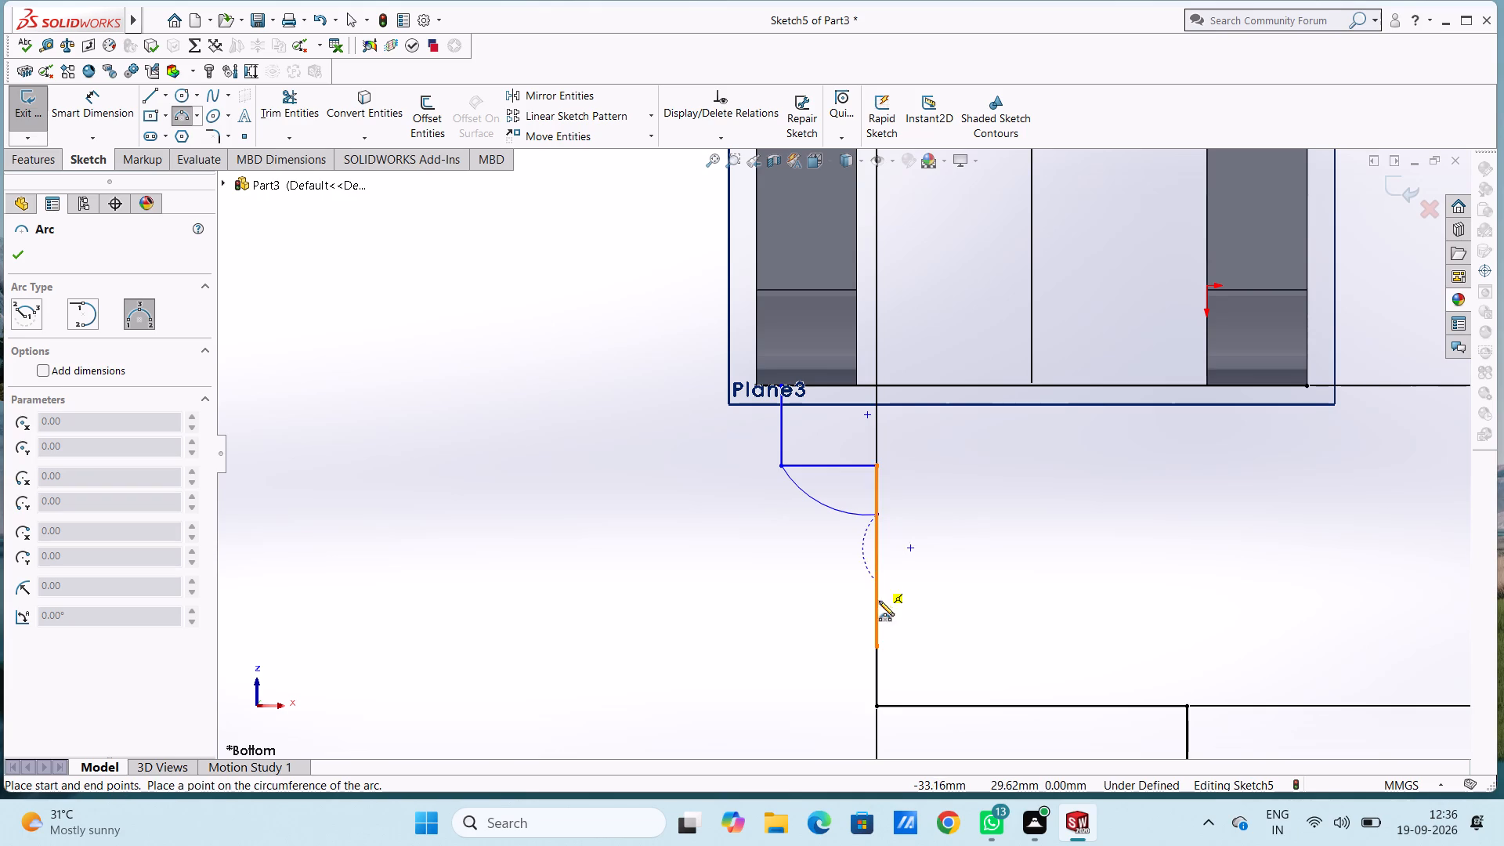
{"action": "left_click", "coordinate": [876, 646]}
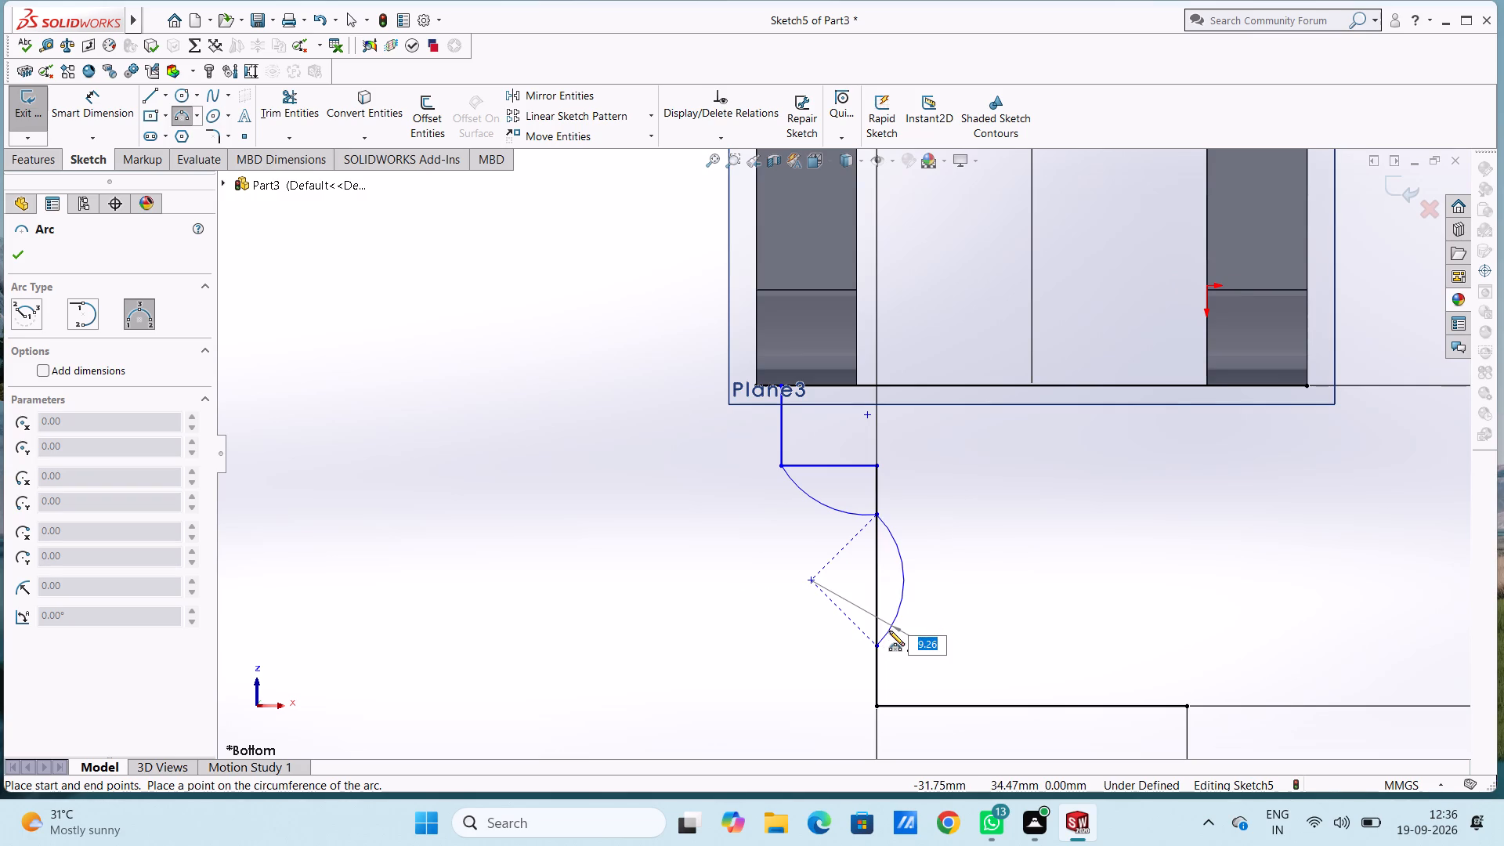
{"action": "scroll", "coordinate": [889, 628], "scroll_direction": "down", "scroll_amount": 2}
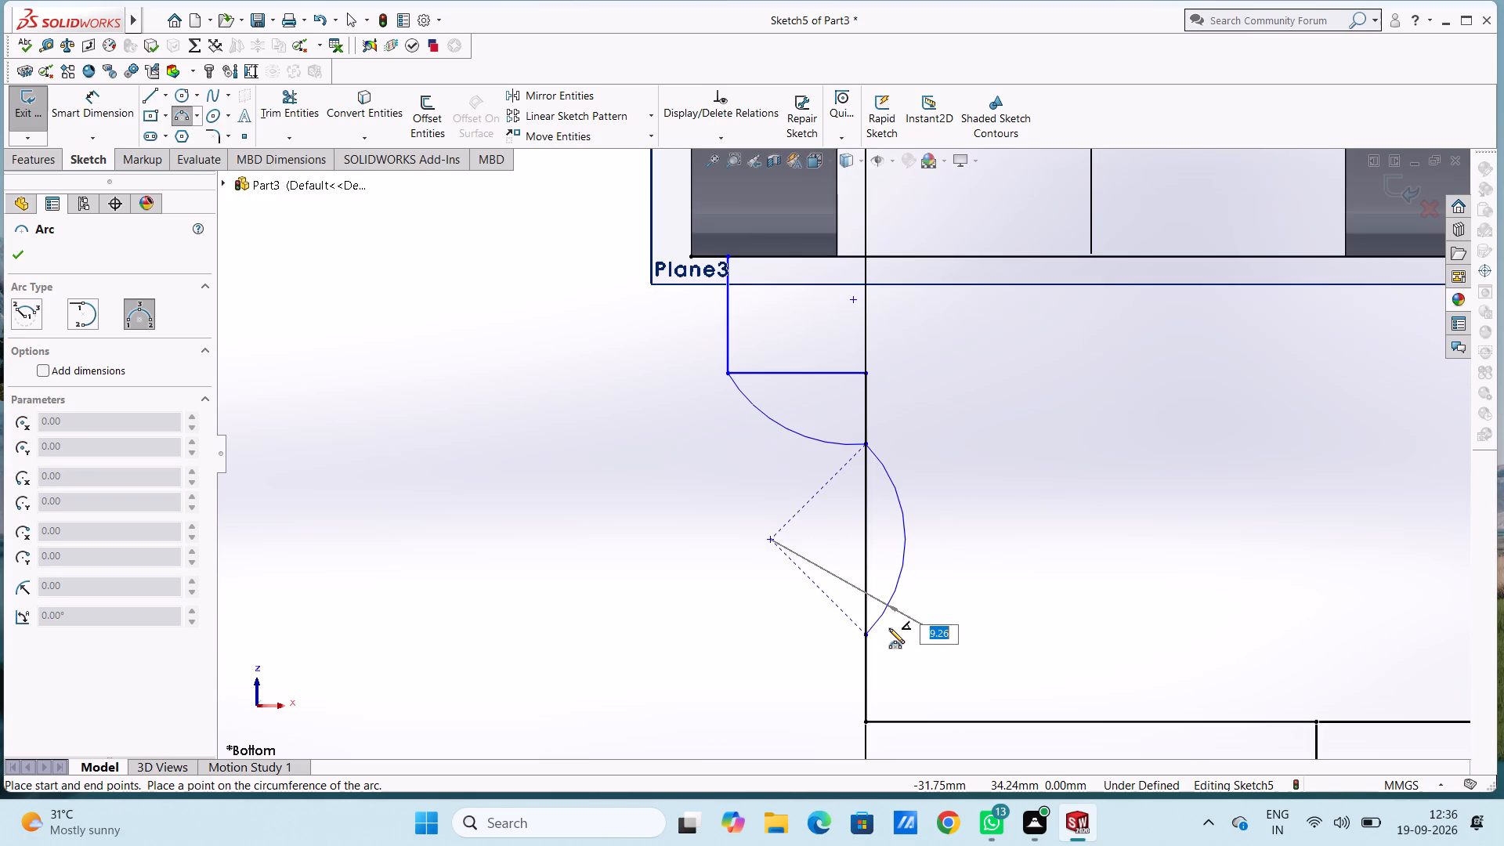
{"action": "scroll", "coordinate": [889, 628], "scroll_direction": "up", "scroll_amount": 1}
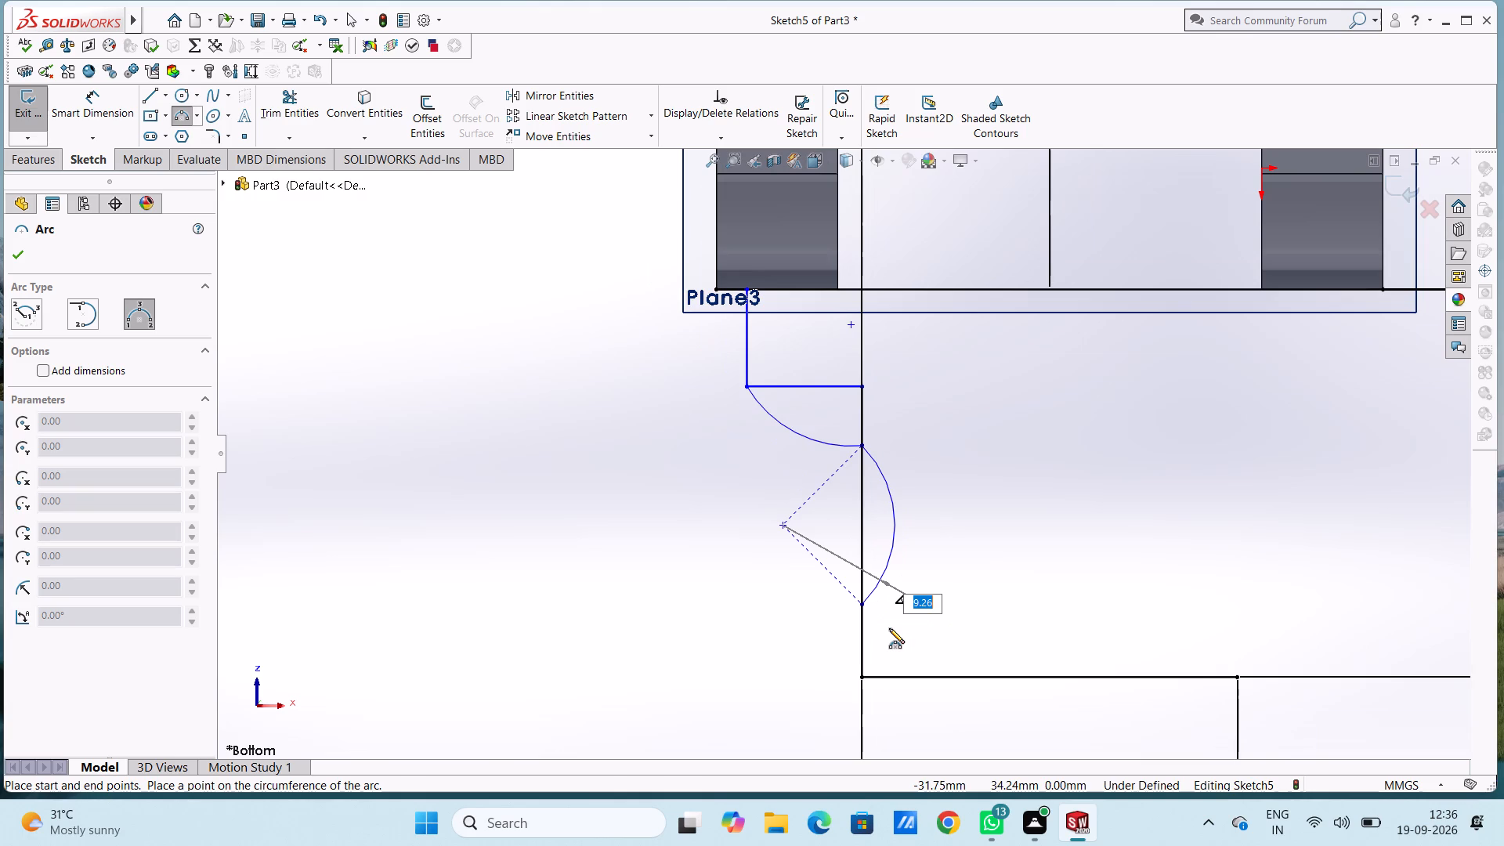
{"action": "type", "text": "10"}
{"action": "key", "text": "Return"}
{"action": "key", "text": "Escape"}
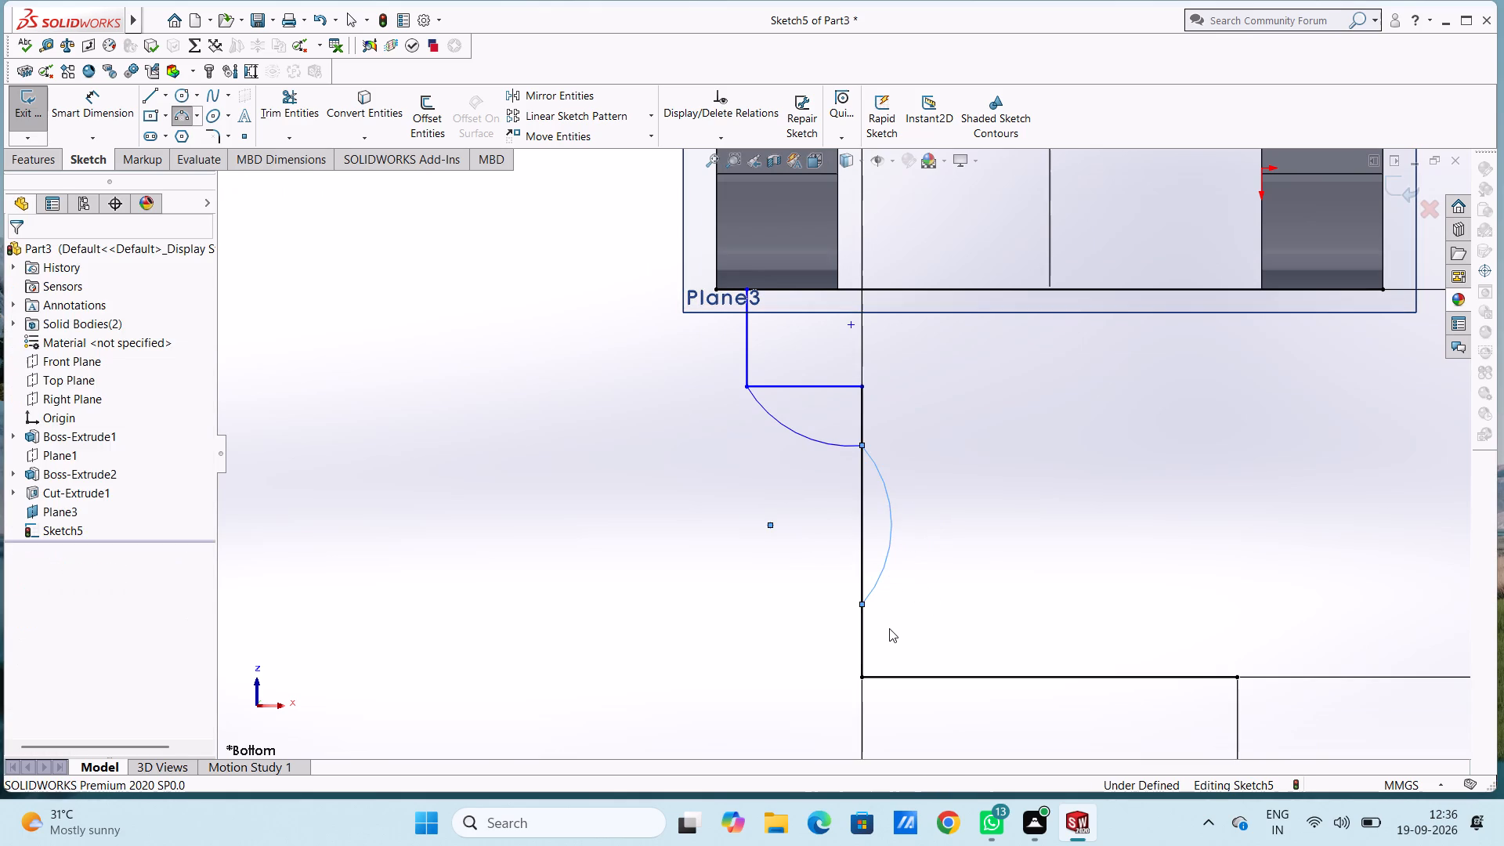
{"action": "key", "text": "Escape"}
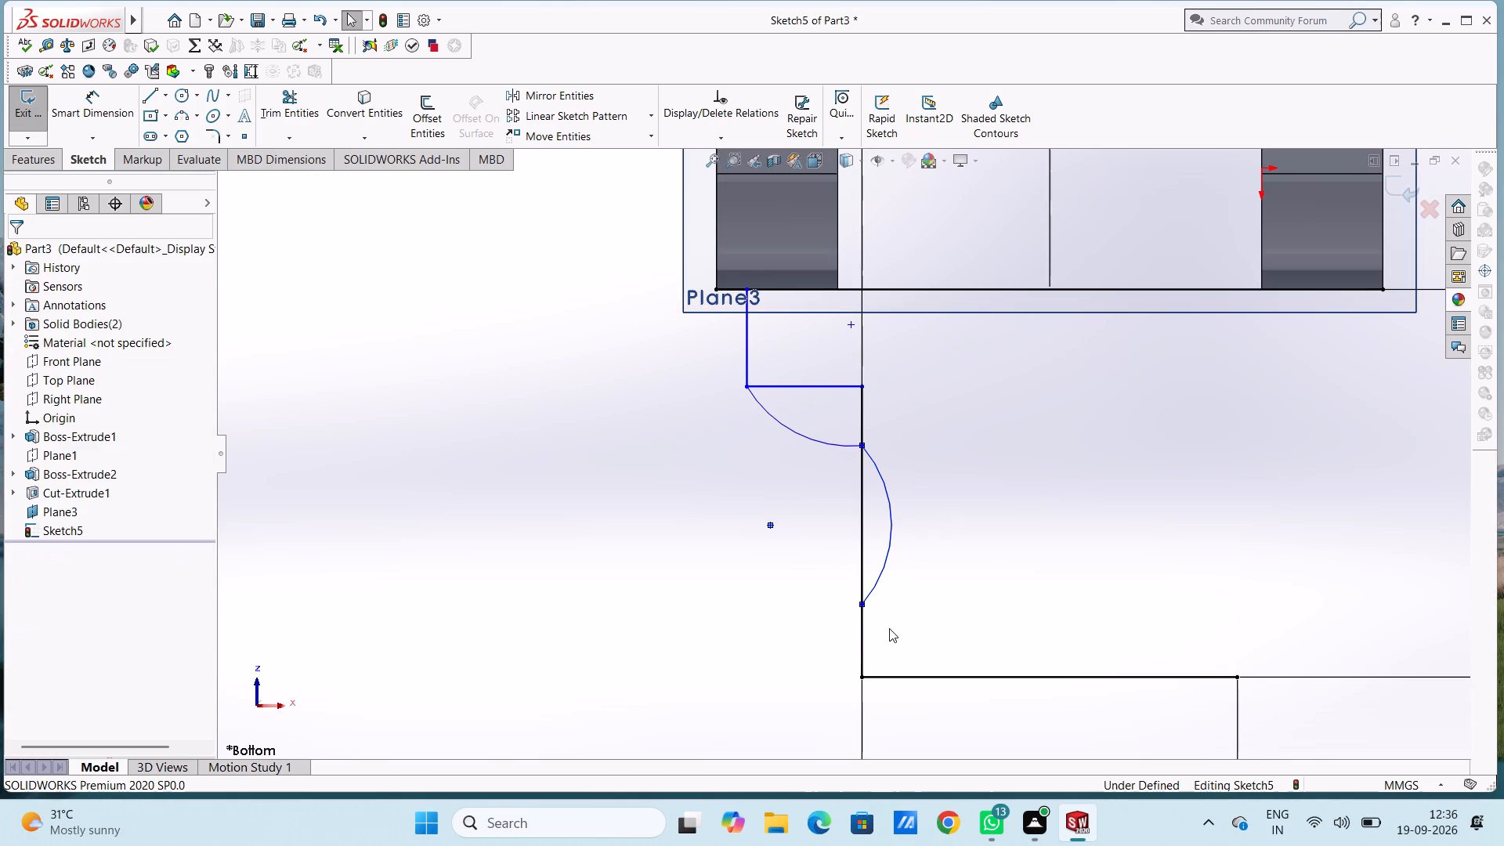
Dimension the upper arc's radius as 10 mm.
{"action": "left_click", "coordinate": [107, 101]}
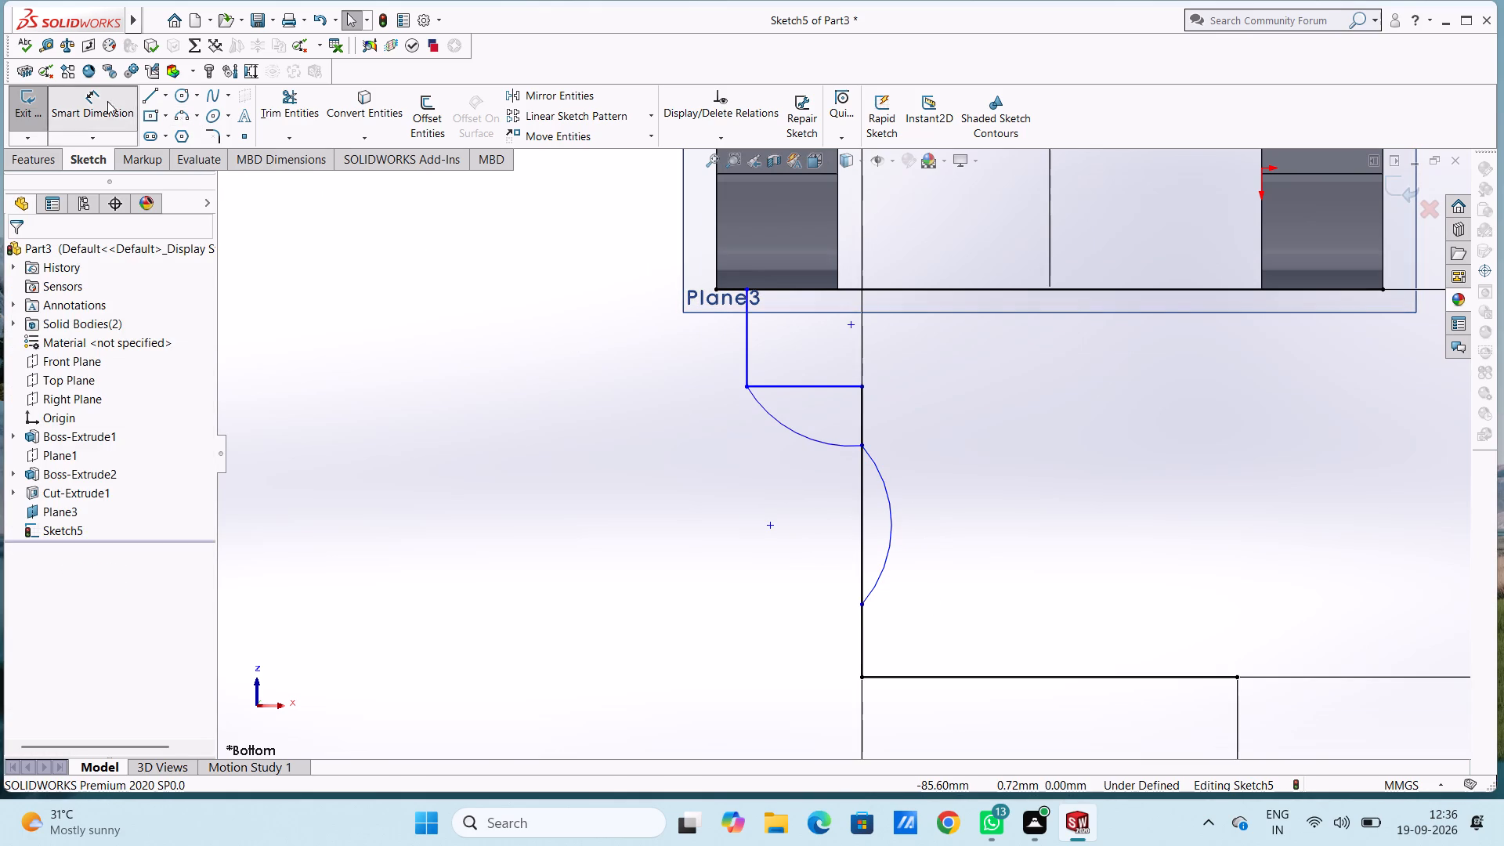
{"action": "left_click", "coordinate": [811, 439]}
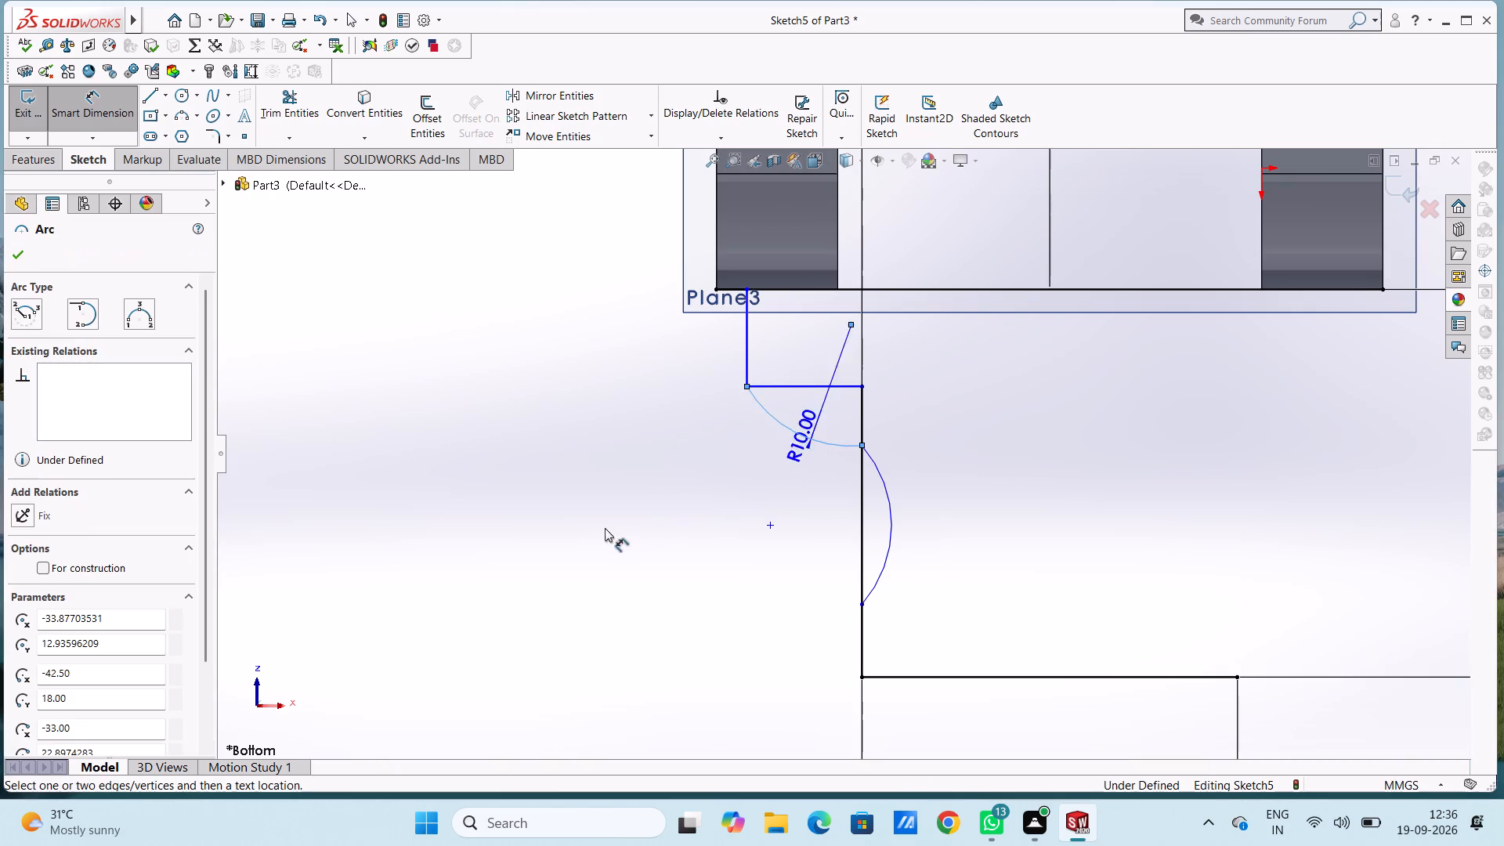
{"action": "left_click", "coordinate": [634, 583]}
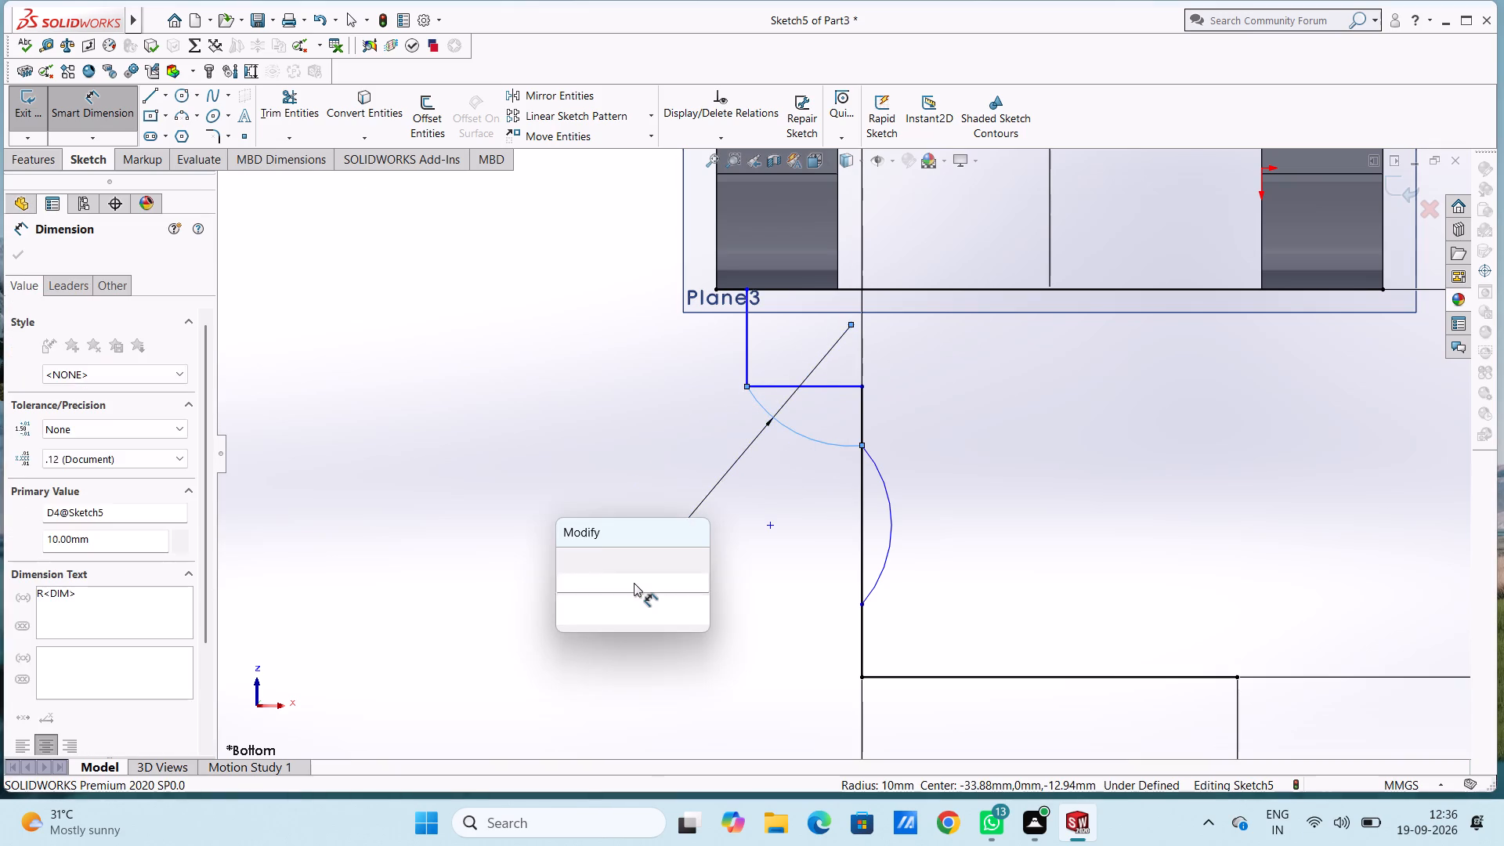
{"action": "left_click", "coordinate": [560, 562]}
{"action": "left_click", "coordinate": [548, 473]}
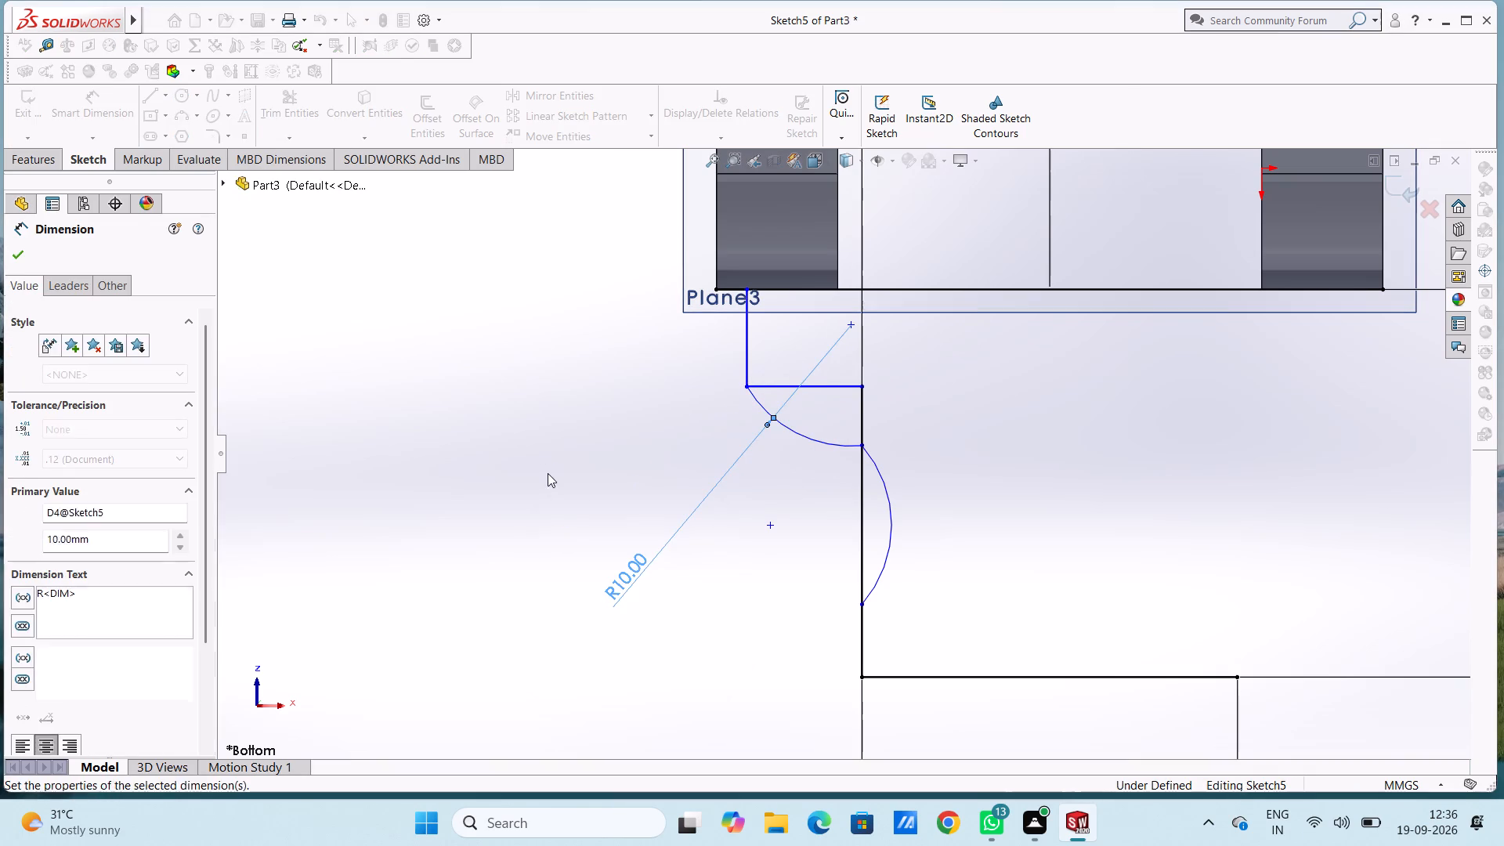
Dimension the lower arc's radius as 10 mm.
{"action": "left_click", "coordinate": [890, 524]}
{"action": "left_click", "coordinate": [1288, 522]}
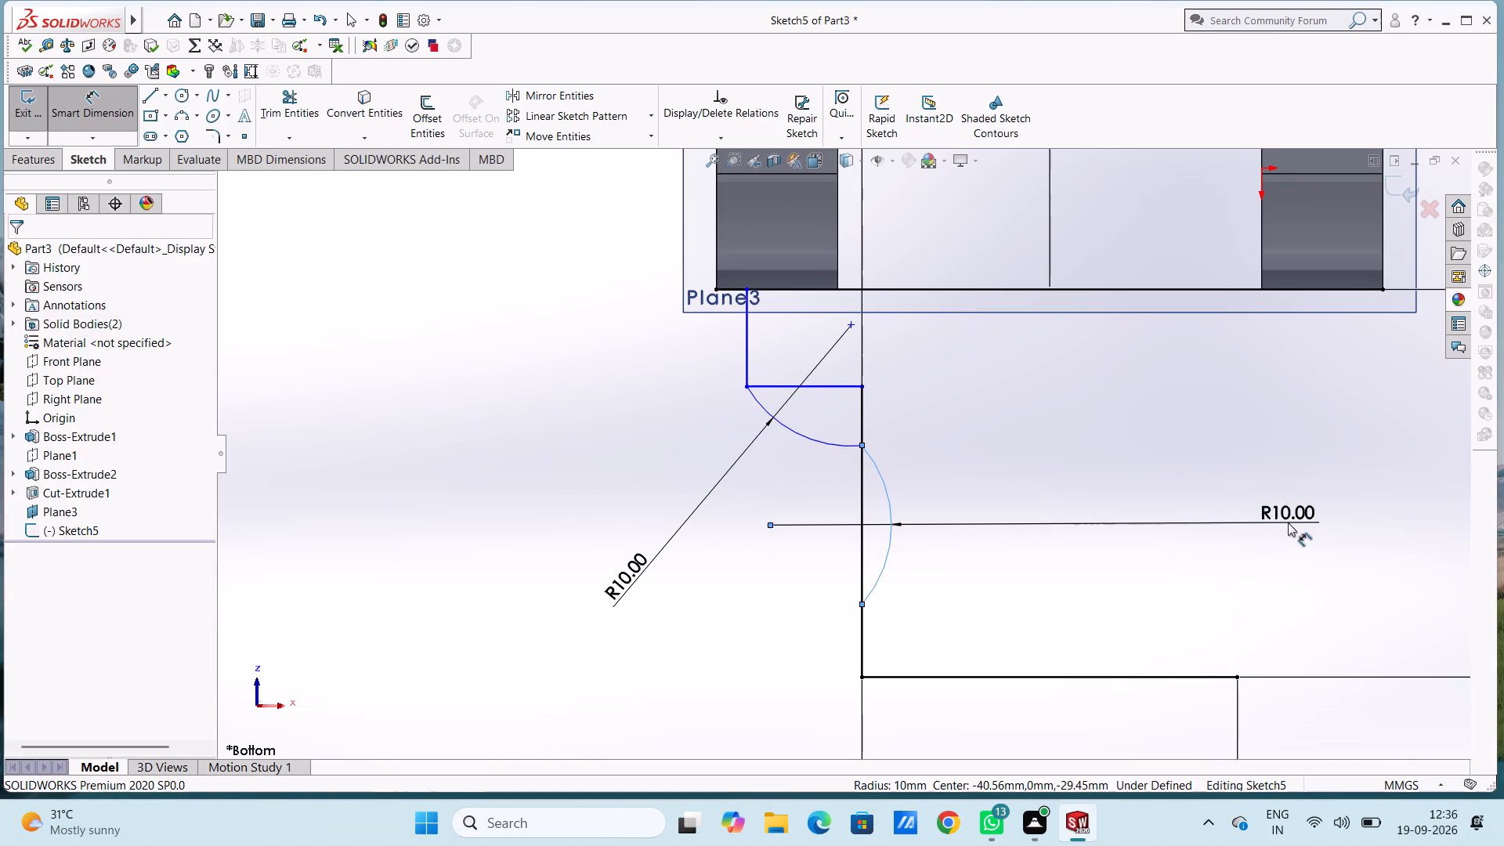
{"action": "left_click", "coordinate": [1219, 499]}
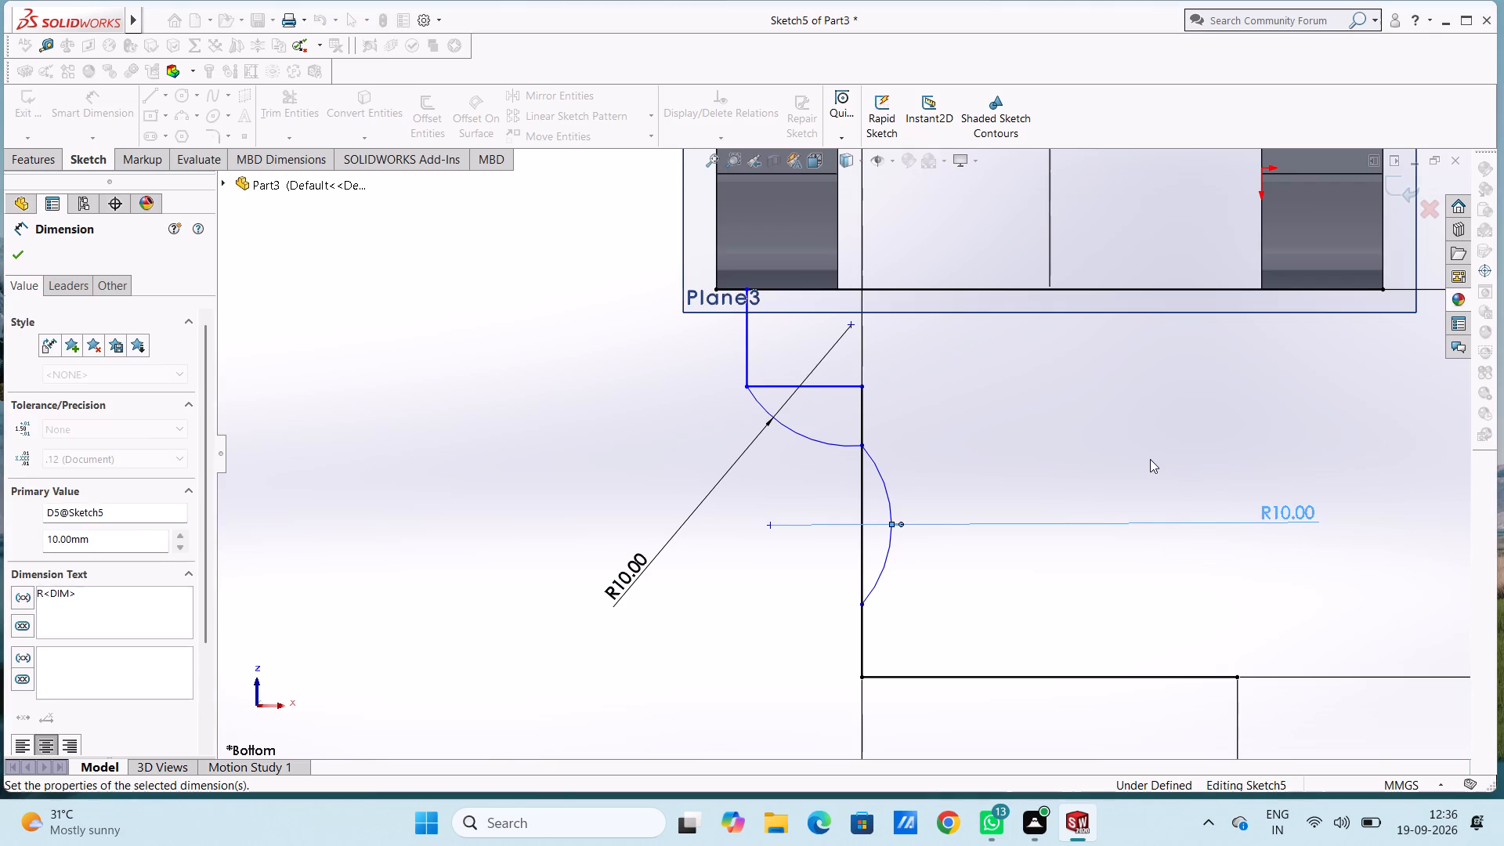
{"action": "left_click", "coordinate": [1150, 459]}
{"action": "key", "text": "Escape"}
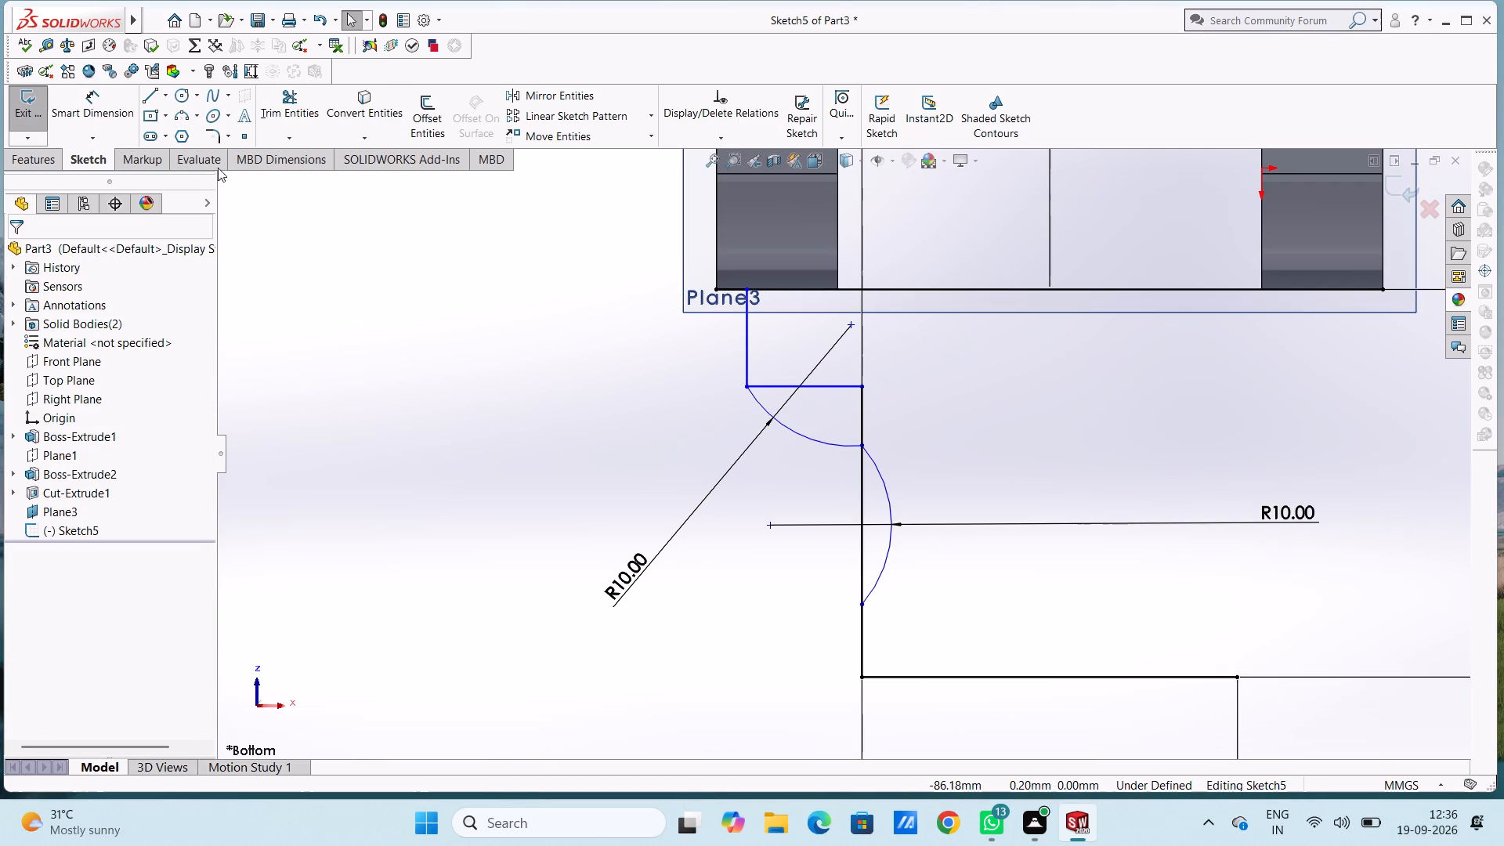
Dimension the short vertical line below the 55 mm line as 8 mm.
{"action": "left_click", "coordinate": [69, 103]}
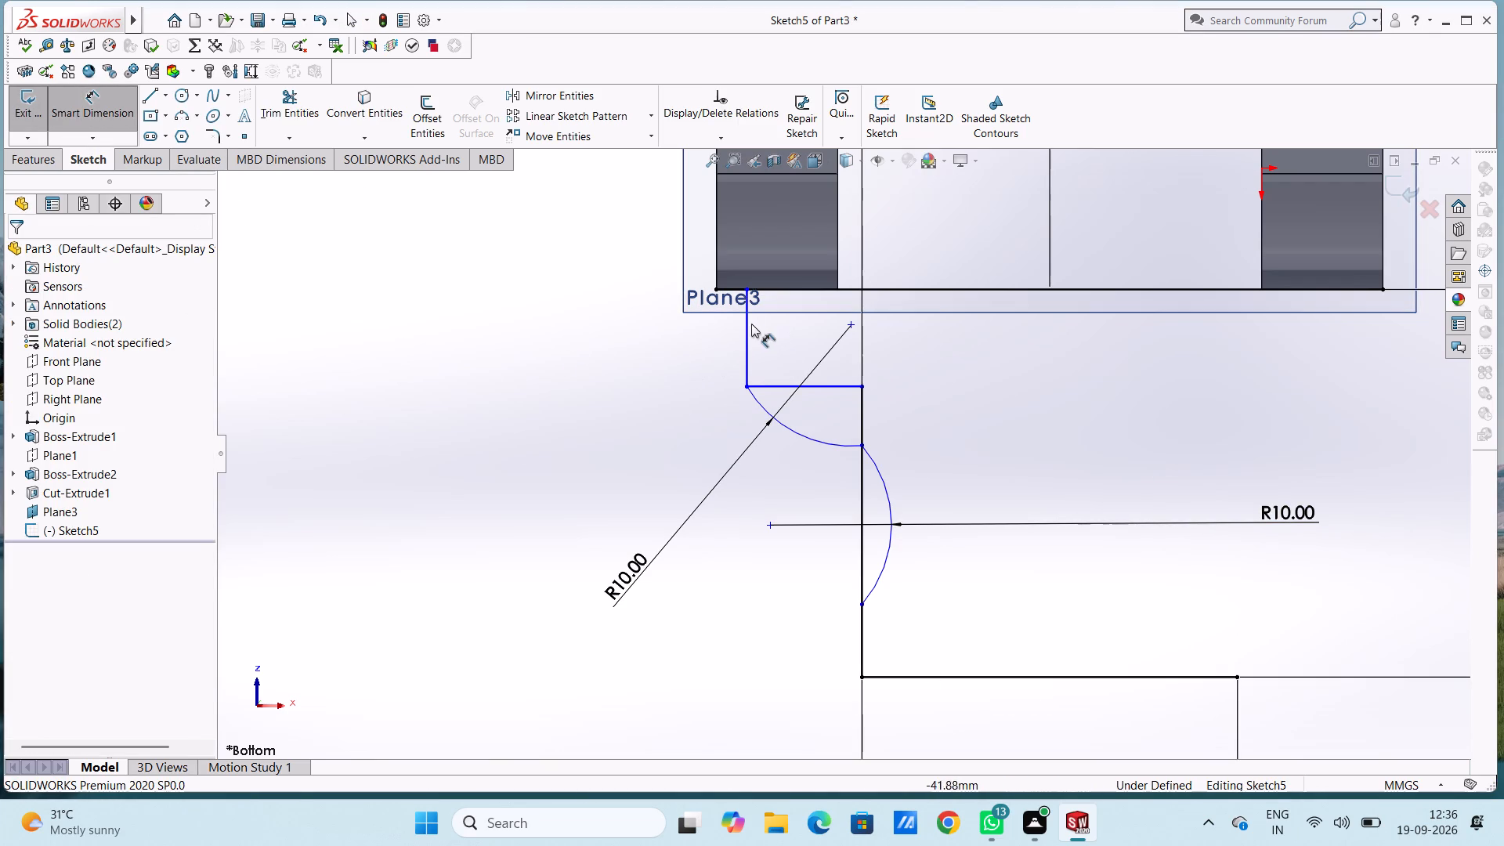
{"action": "left_click", "coordinate": [744, 331]}
{"action": "left_click", "coordinate": [439, 324]}
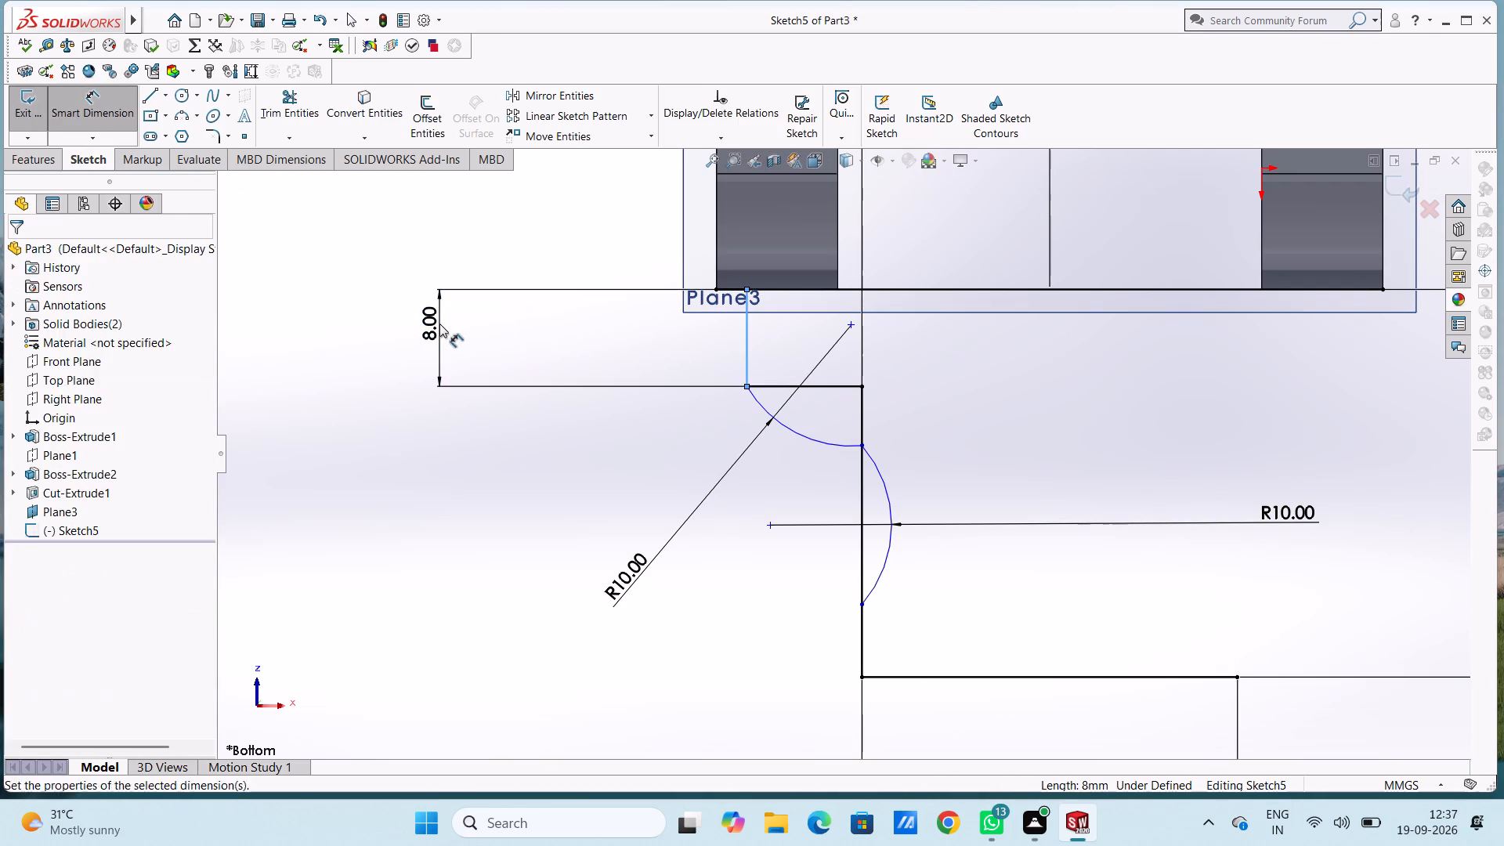
{"action": "left_click", "coordinate": [371, 292]}
{"action": "left_click", "coordinate": [377, 230]}
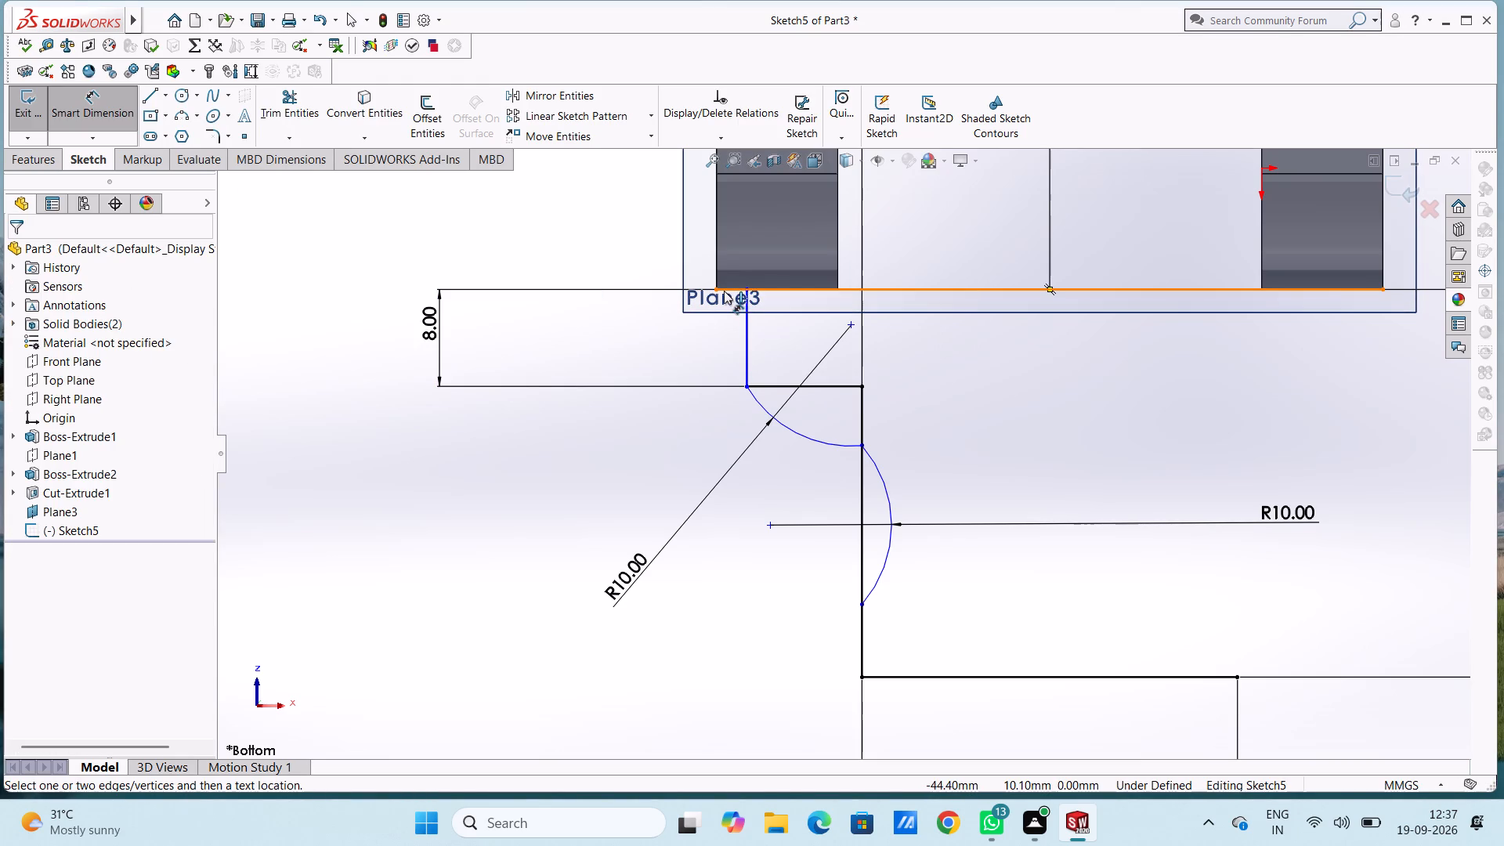
Dimension the vertical line rising from the 31 mm line's left endpoint as 6 mm.
{"action": "scroll", "coordinate": [724, 291], "scroll_direction": "up", "scroll_amount": 3}
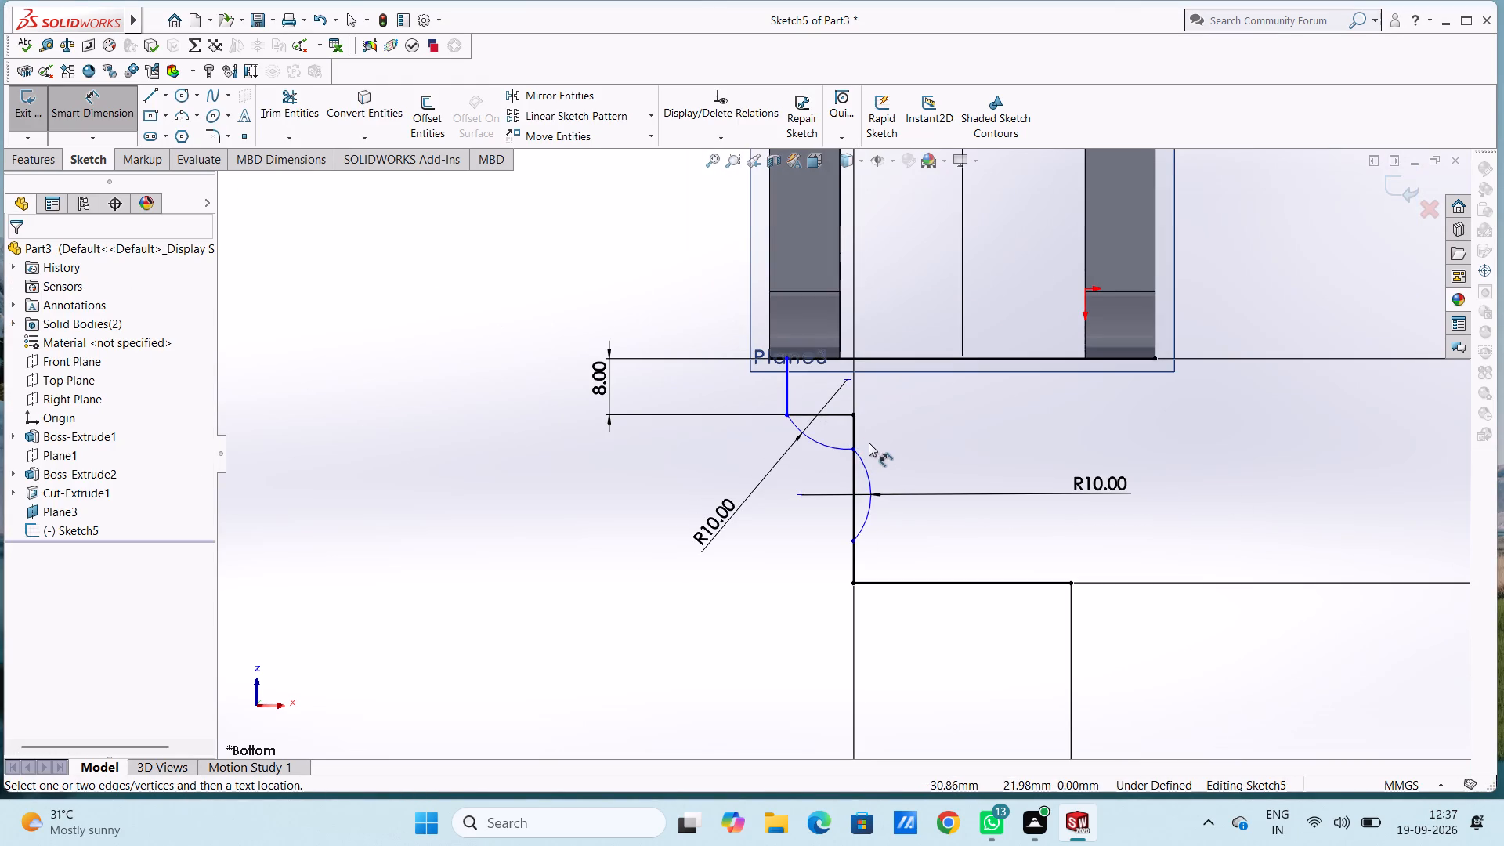
{"action": "left_click", "coordinate": [855, 563]}
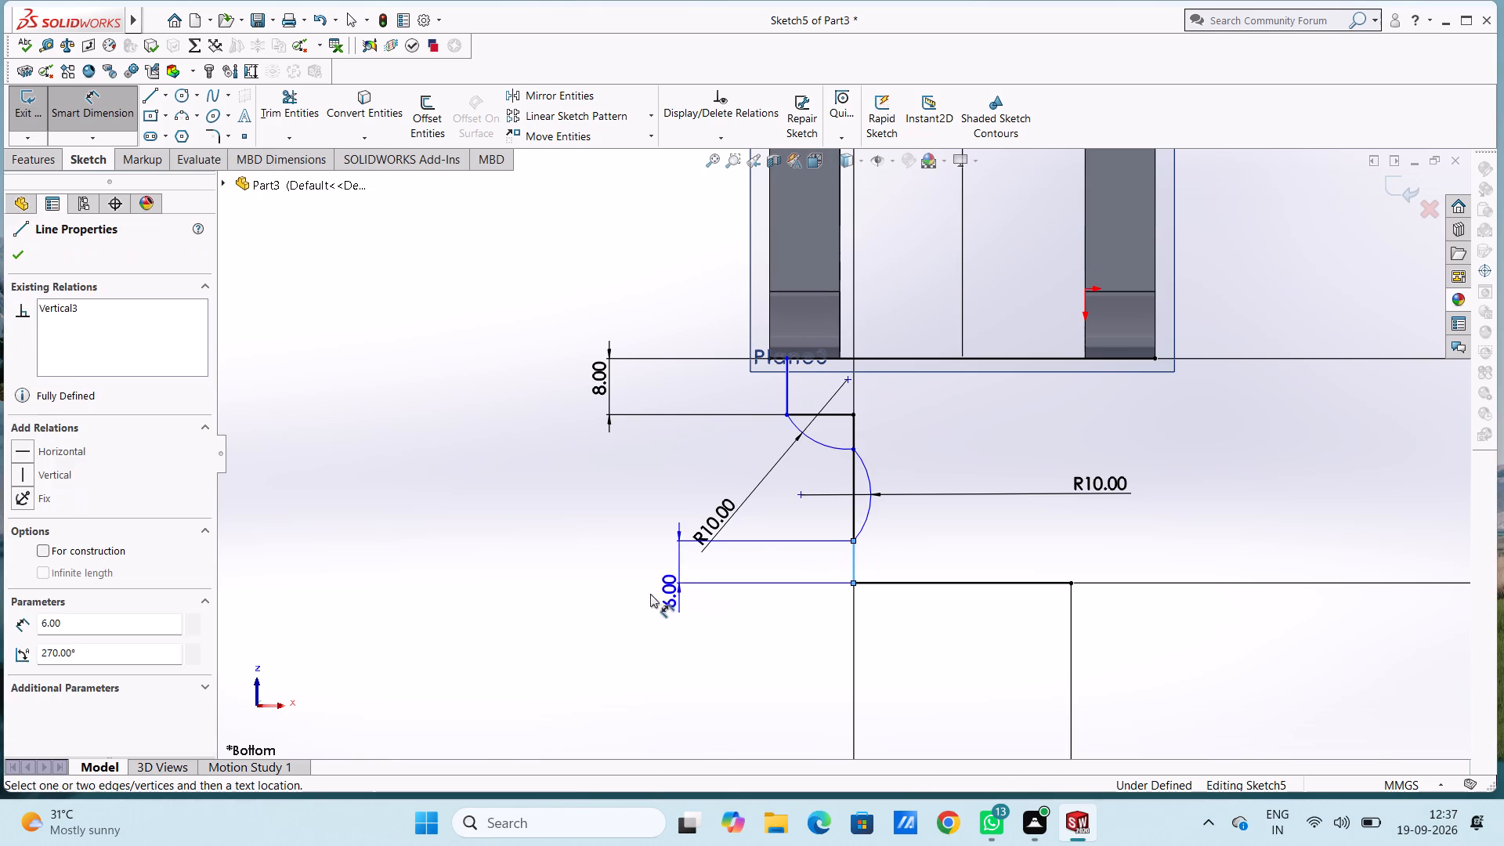
{"action": "left_click", "coordinate": [641, 594]}
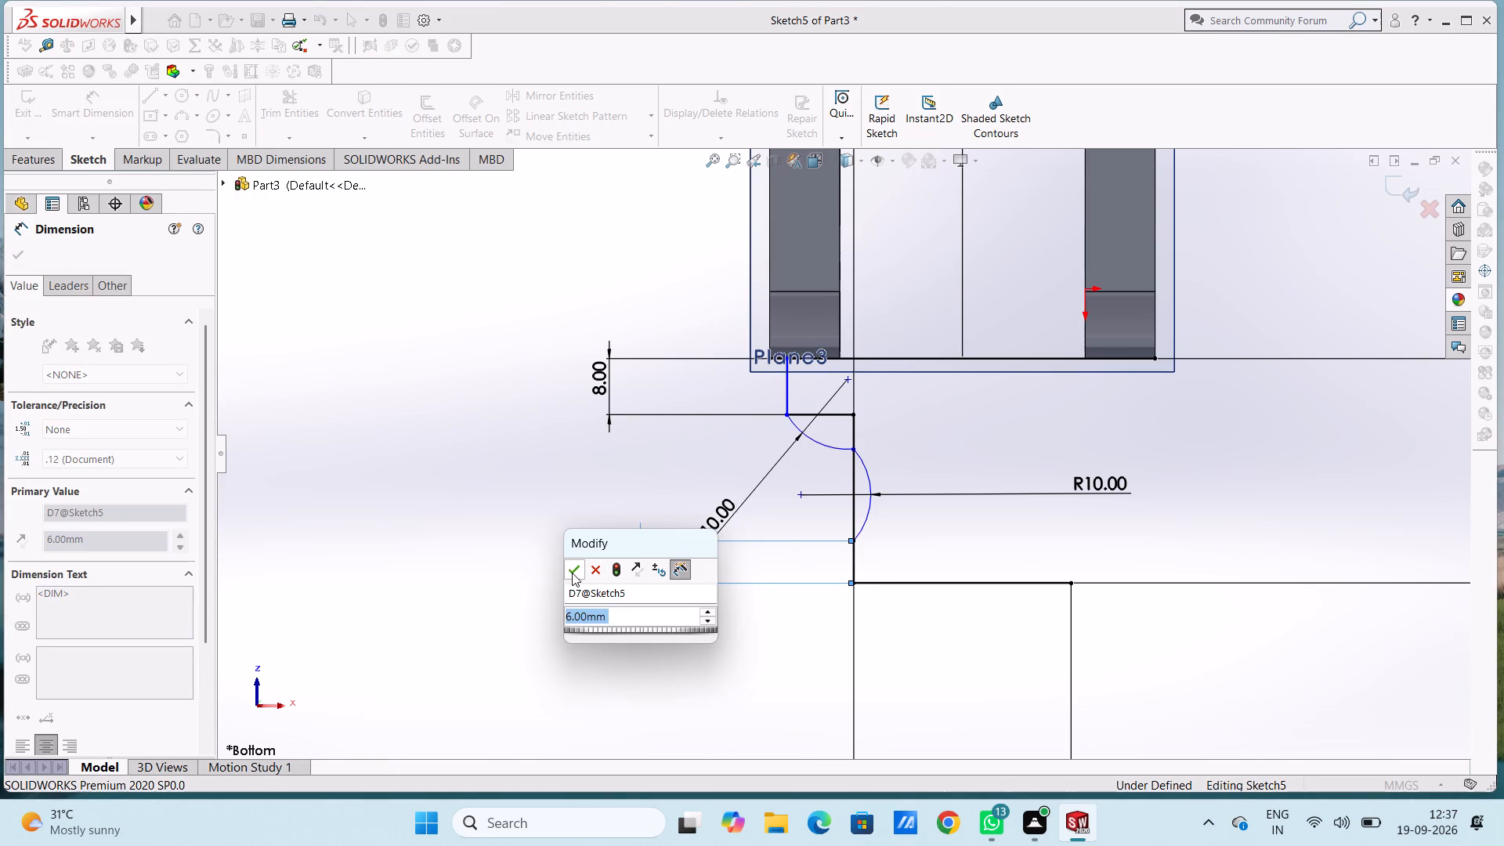
{"action": "left_click", "coordinate": [572, 573]}
{"action": "left_click", "coordinate": [573, 514]}
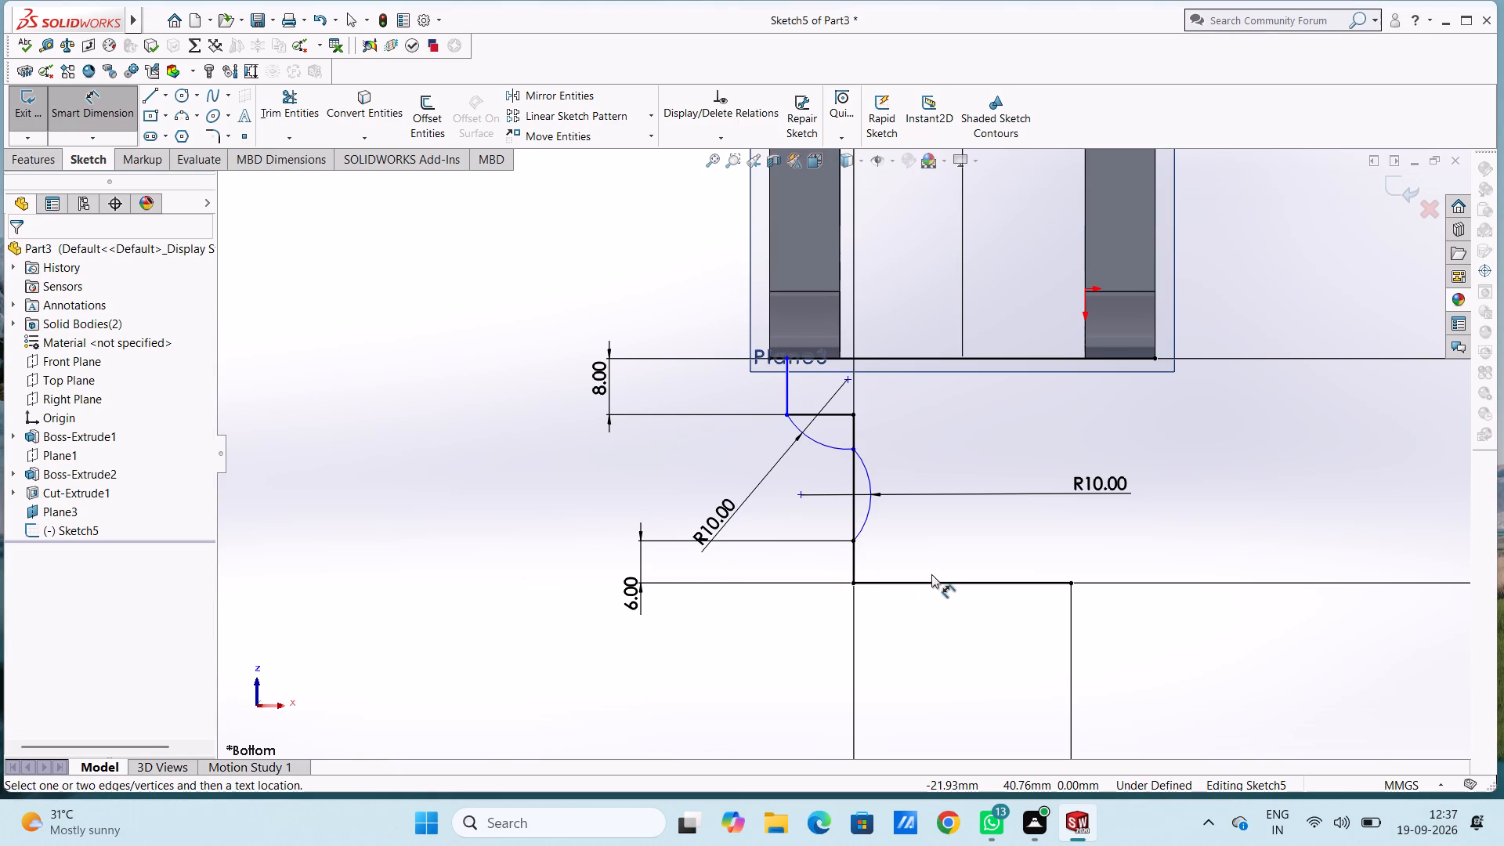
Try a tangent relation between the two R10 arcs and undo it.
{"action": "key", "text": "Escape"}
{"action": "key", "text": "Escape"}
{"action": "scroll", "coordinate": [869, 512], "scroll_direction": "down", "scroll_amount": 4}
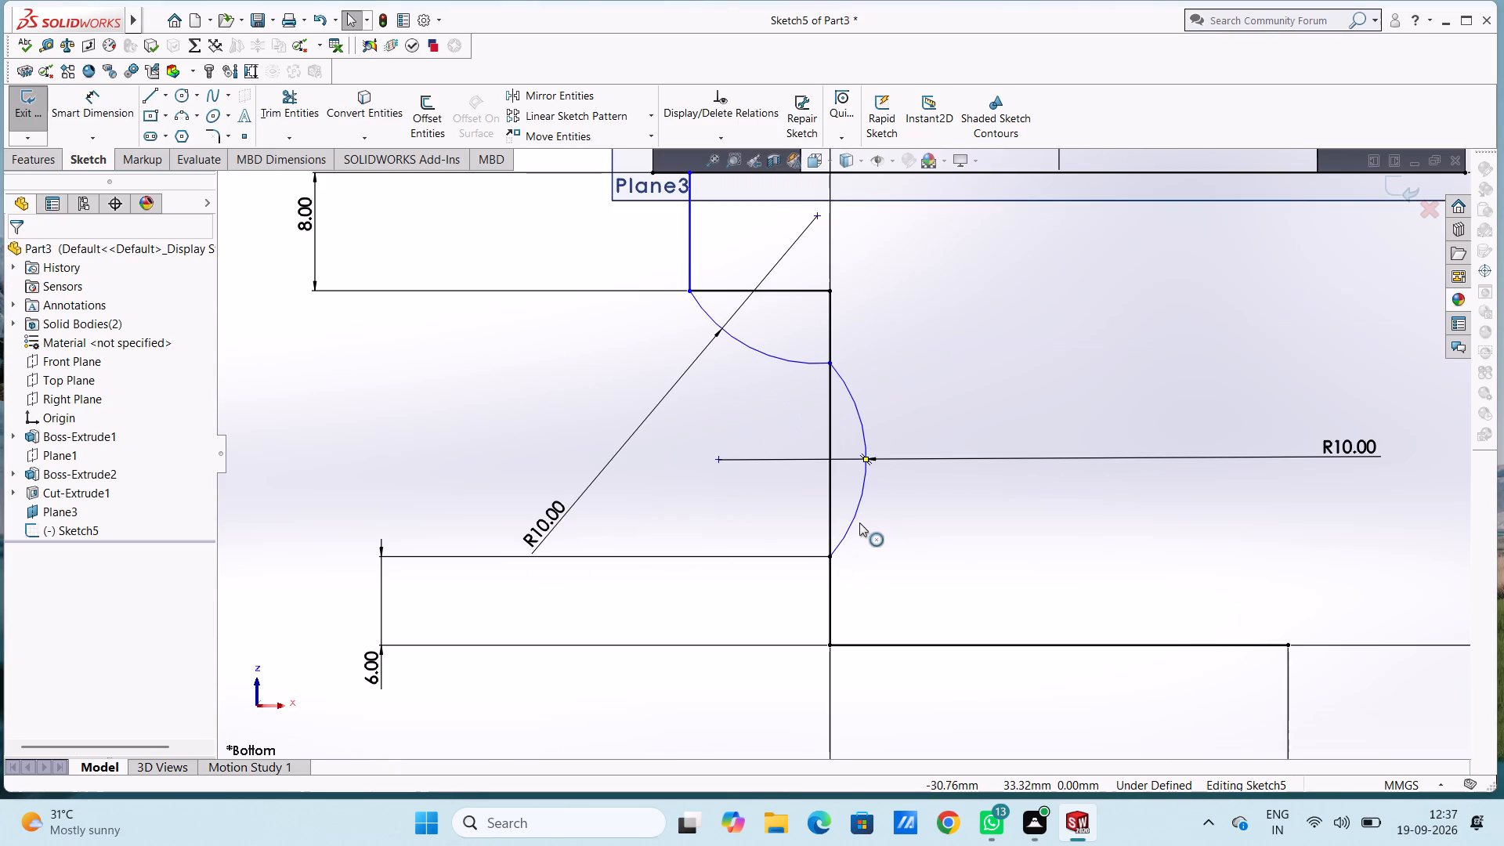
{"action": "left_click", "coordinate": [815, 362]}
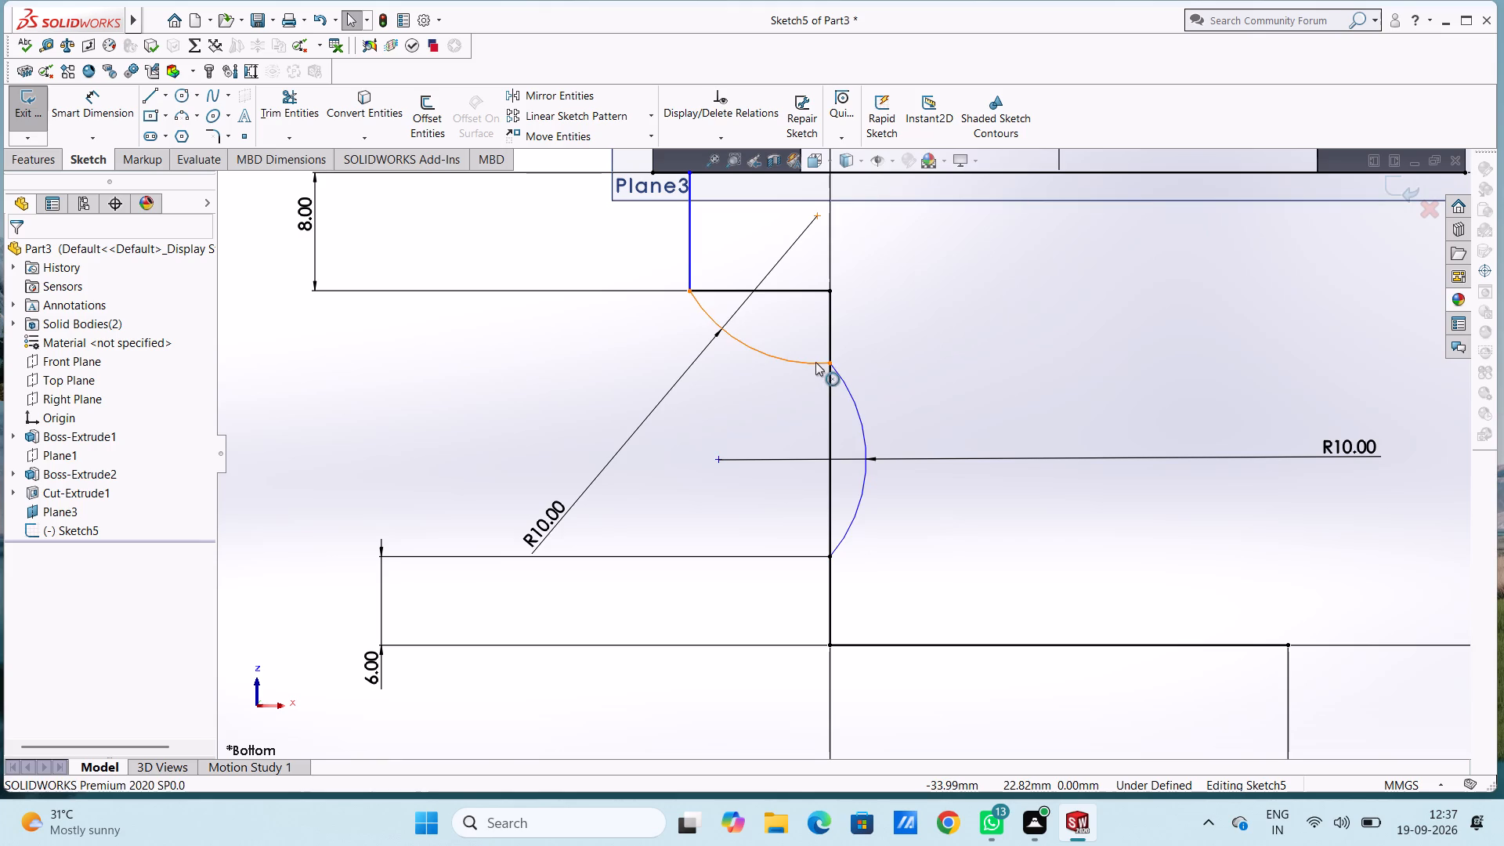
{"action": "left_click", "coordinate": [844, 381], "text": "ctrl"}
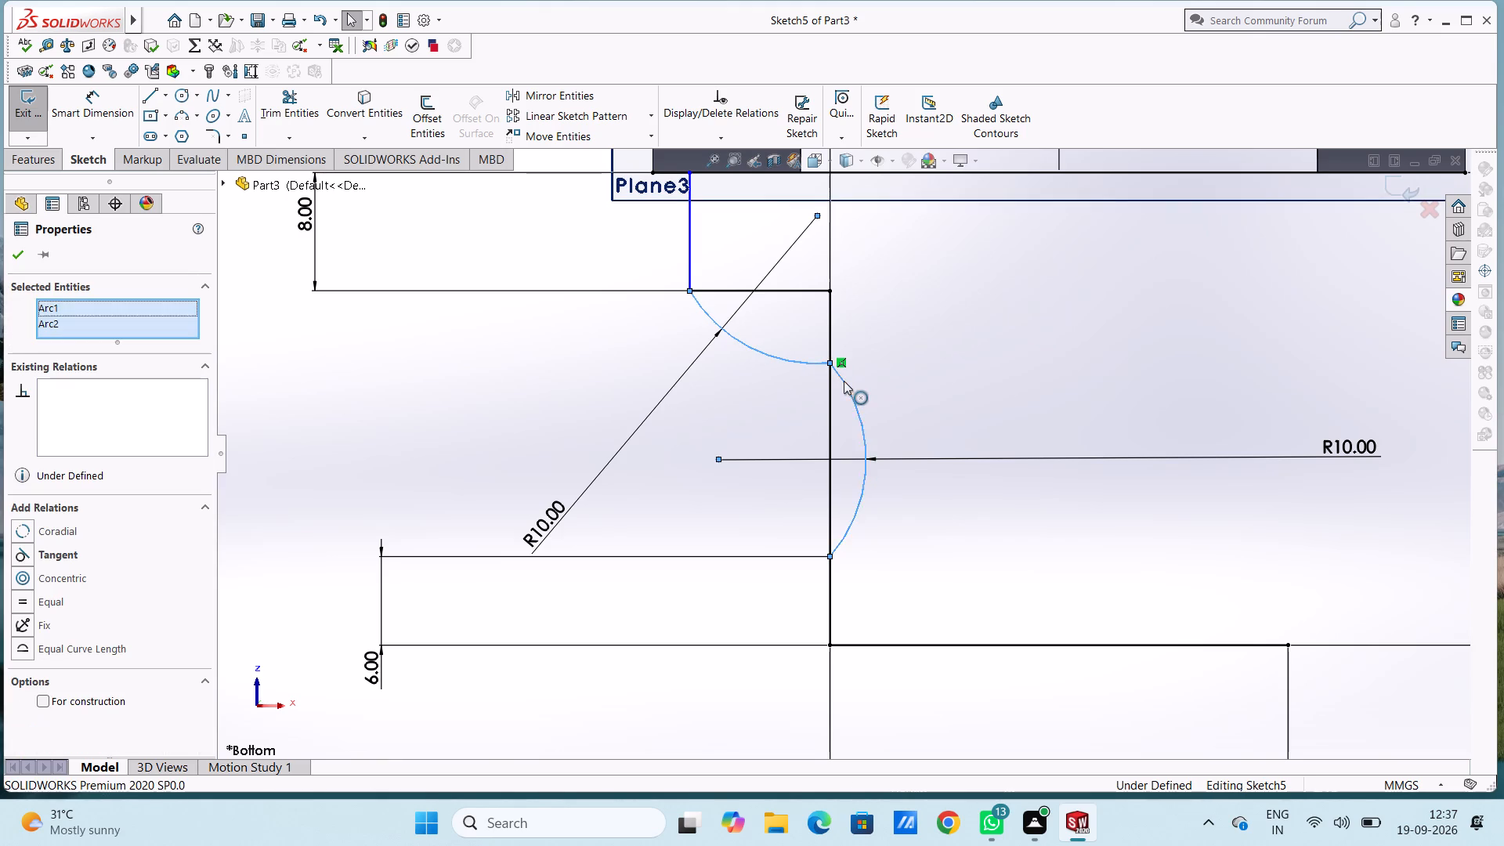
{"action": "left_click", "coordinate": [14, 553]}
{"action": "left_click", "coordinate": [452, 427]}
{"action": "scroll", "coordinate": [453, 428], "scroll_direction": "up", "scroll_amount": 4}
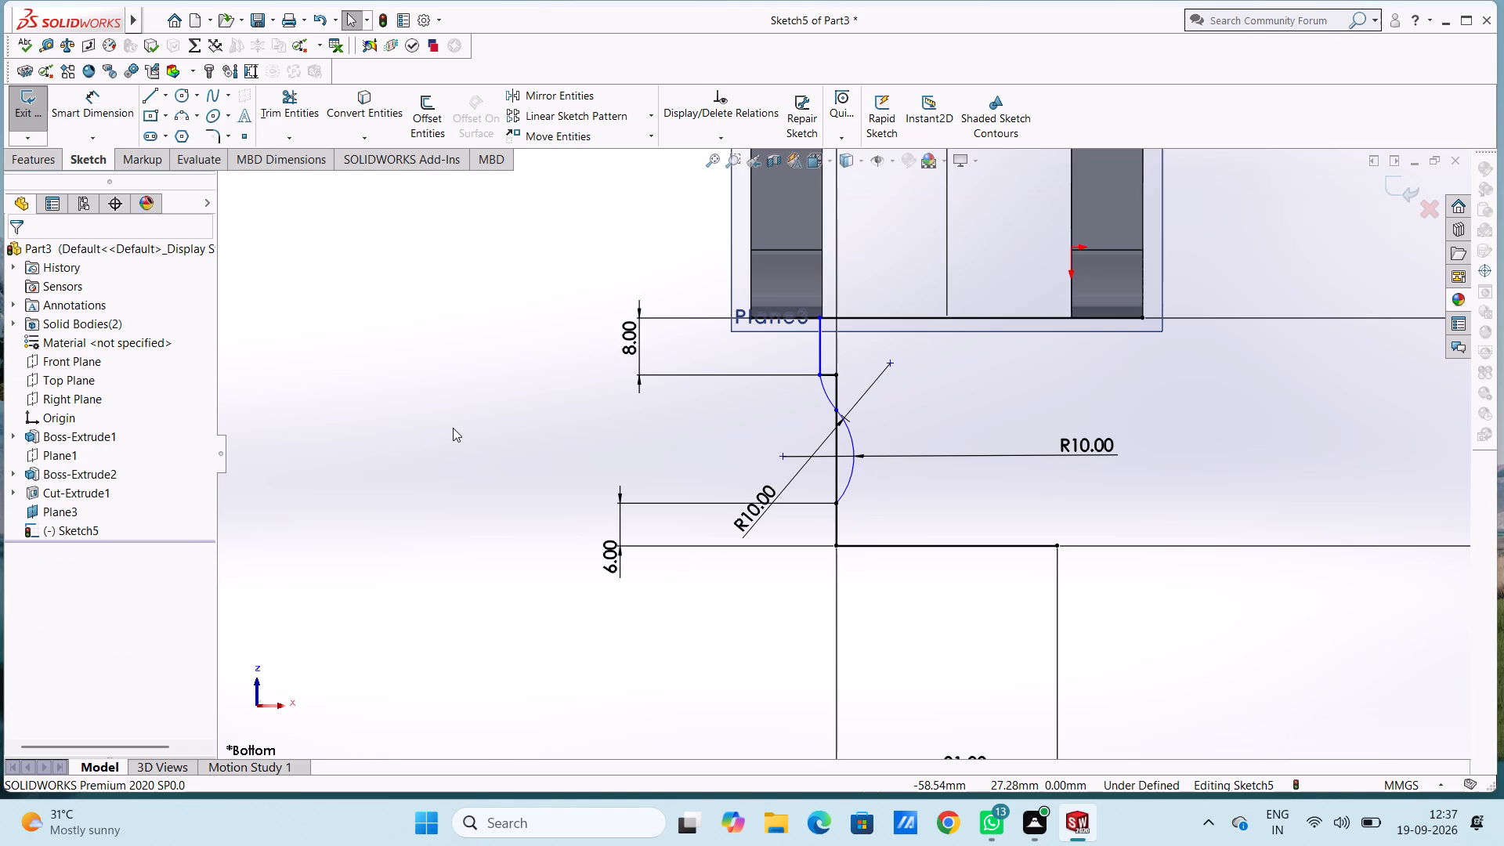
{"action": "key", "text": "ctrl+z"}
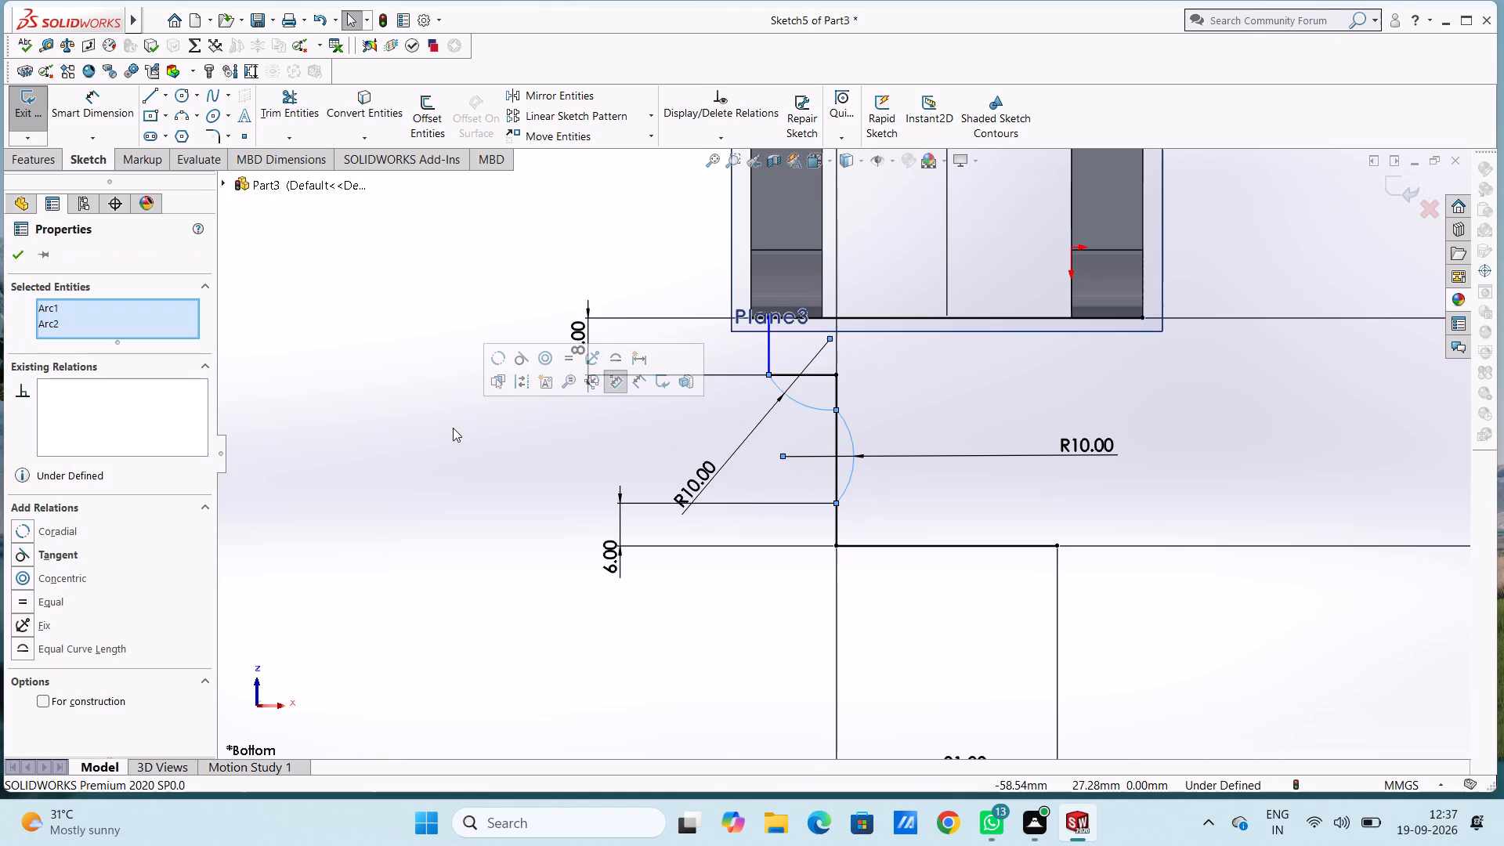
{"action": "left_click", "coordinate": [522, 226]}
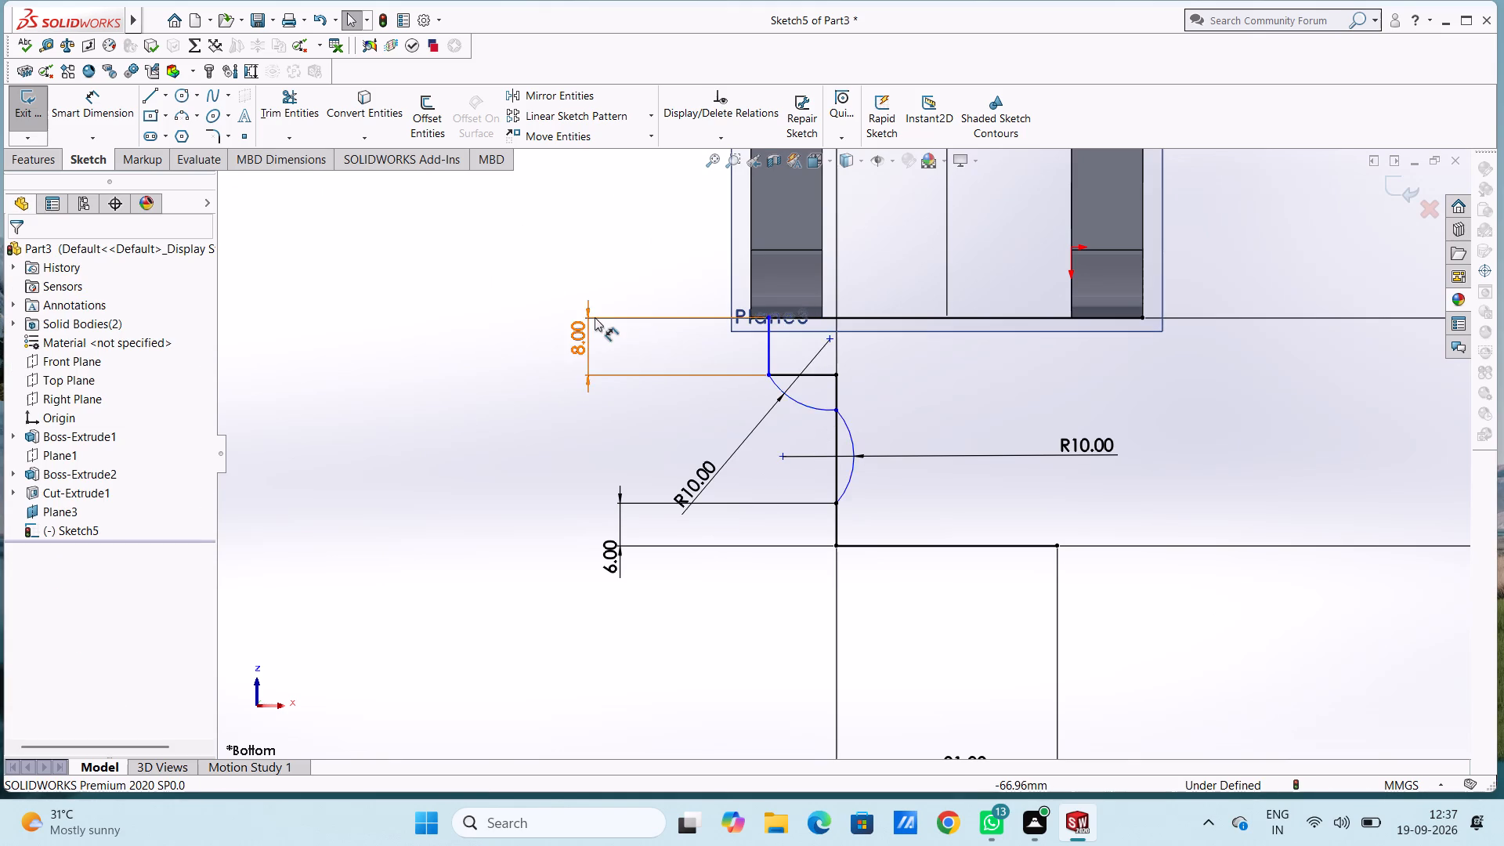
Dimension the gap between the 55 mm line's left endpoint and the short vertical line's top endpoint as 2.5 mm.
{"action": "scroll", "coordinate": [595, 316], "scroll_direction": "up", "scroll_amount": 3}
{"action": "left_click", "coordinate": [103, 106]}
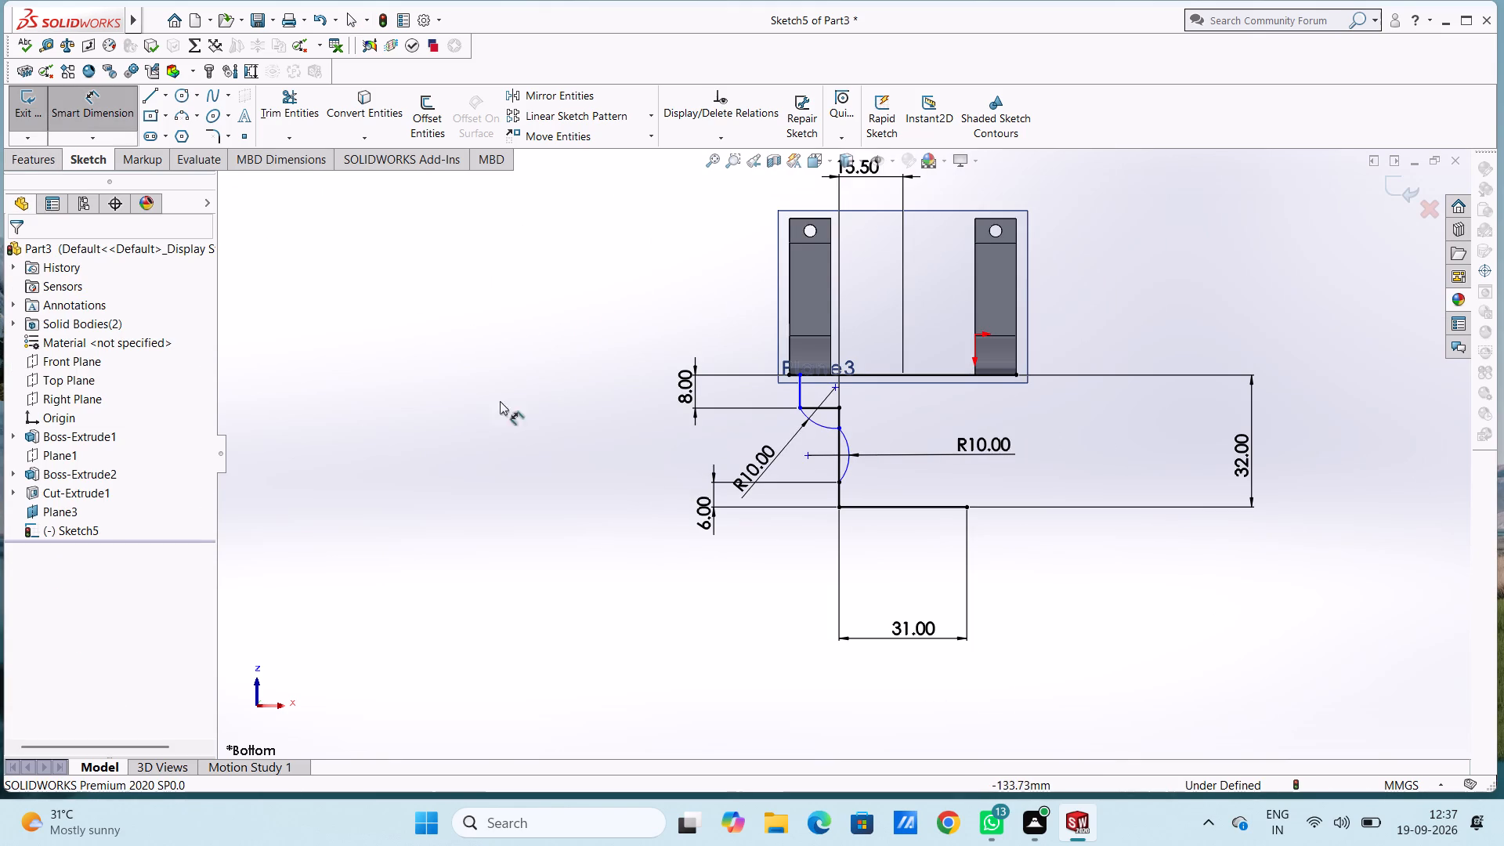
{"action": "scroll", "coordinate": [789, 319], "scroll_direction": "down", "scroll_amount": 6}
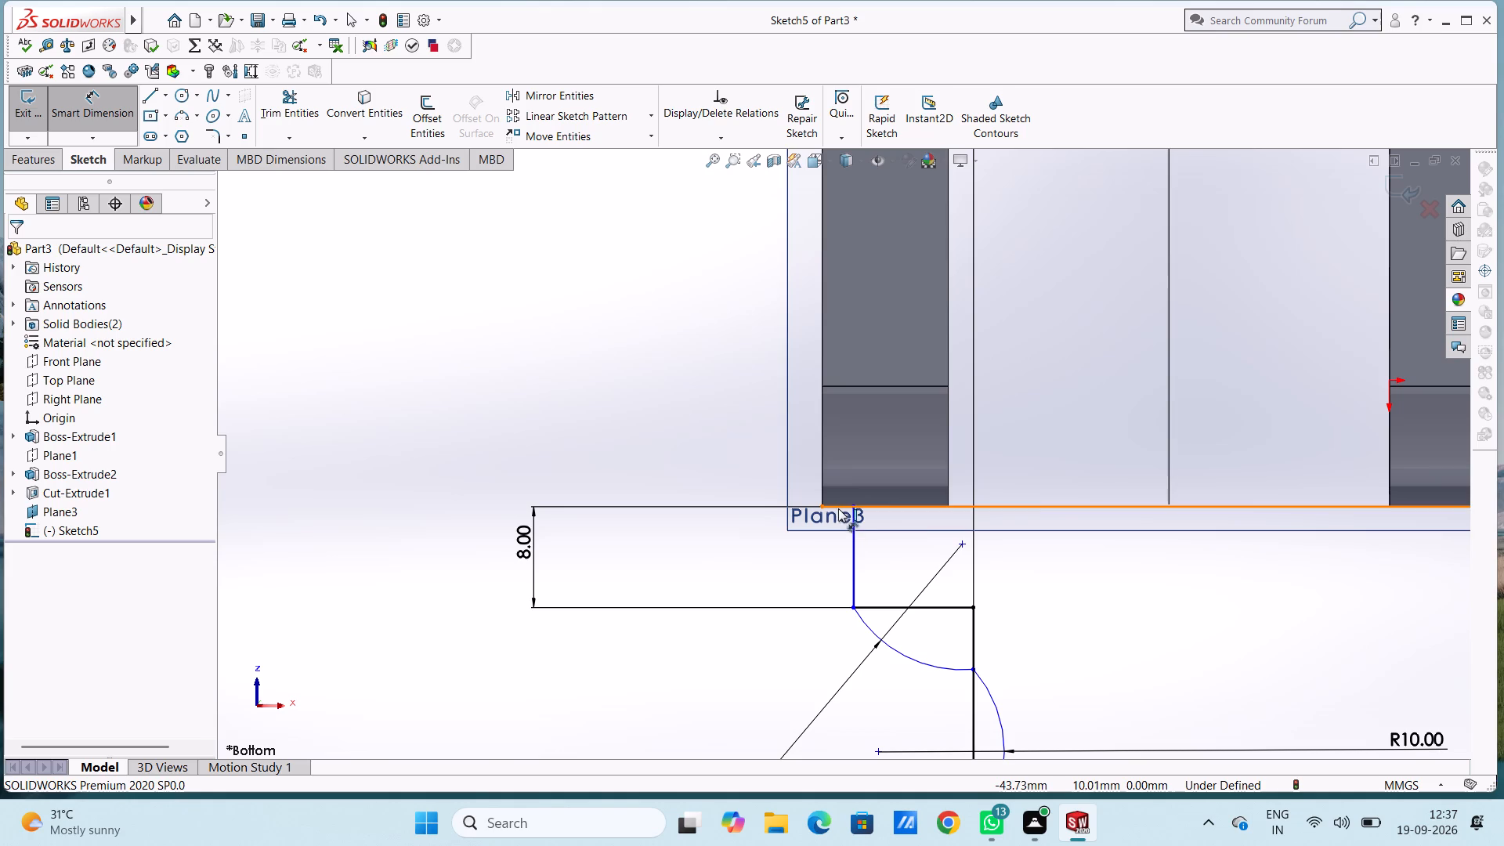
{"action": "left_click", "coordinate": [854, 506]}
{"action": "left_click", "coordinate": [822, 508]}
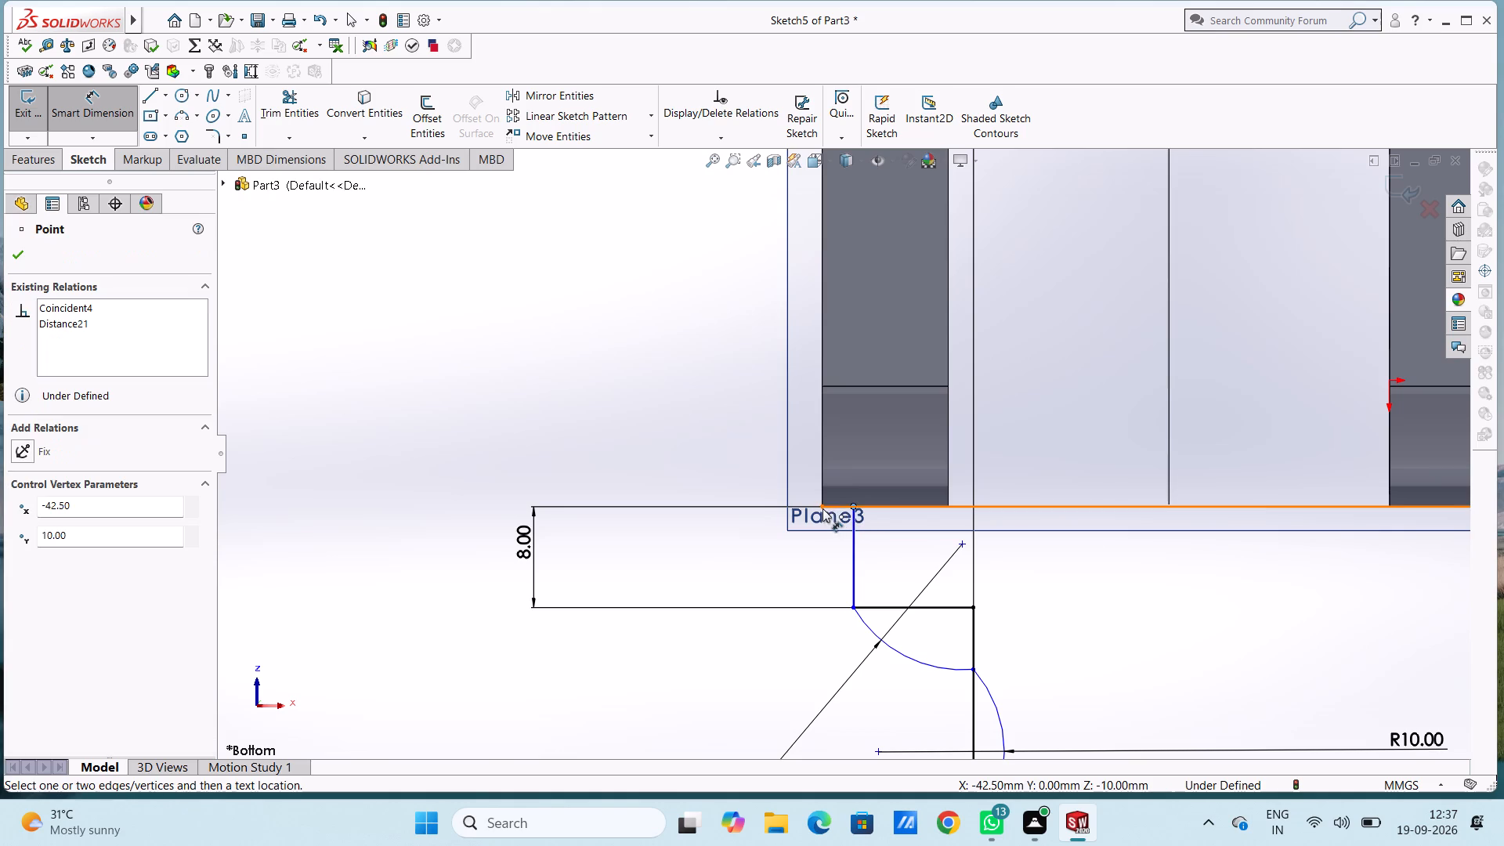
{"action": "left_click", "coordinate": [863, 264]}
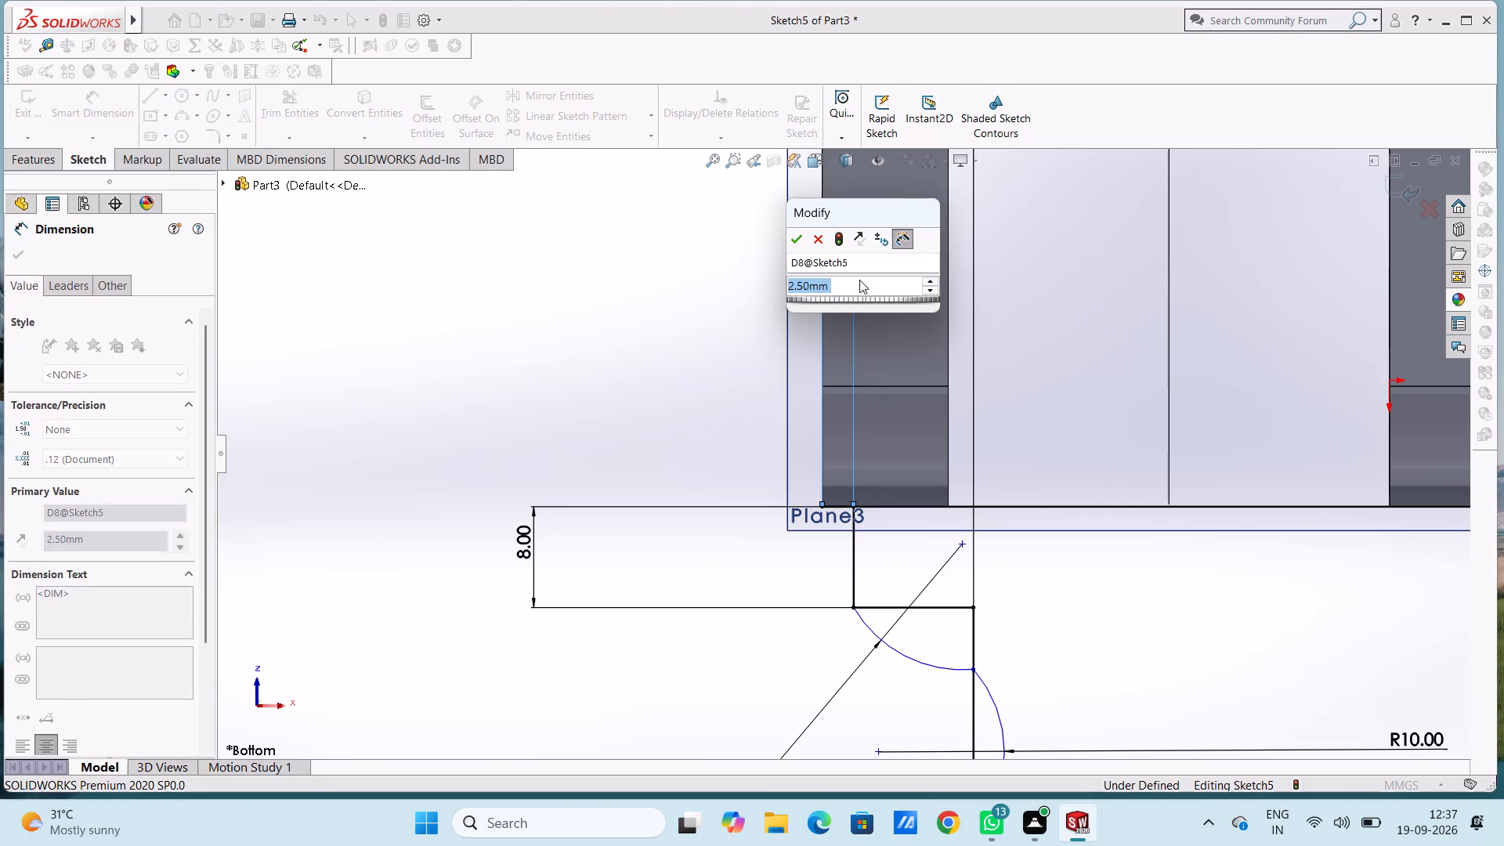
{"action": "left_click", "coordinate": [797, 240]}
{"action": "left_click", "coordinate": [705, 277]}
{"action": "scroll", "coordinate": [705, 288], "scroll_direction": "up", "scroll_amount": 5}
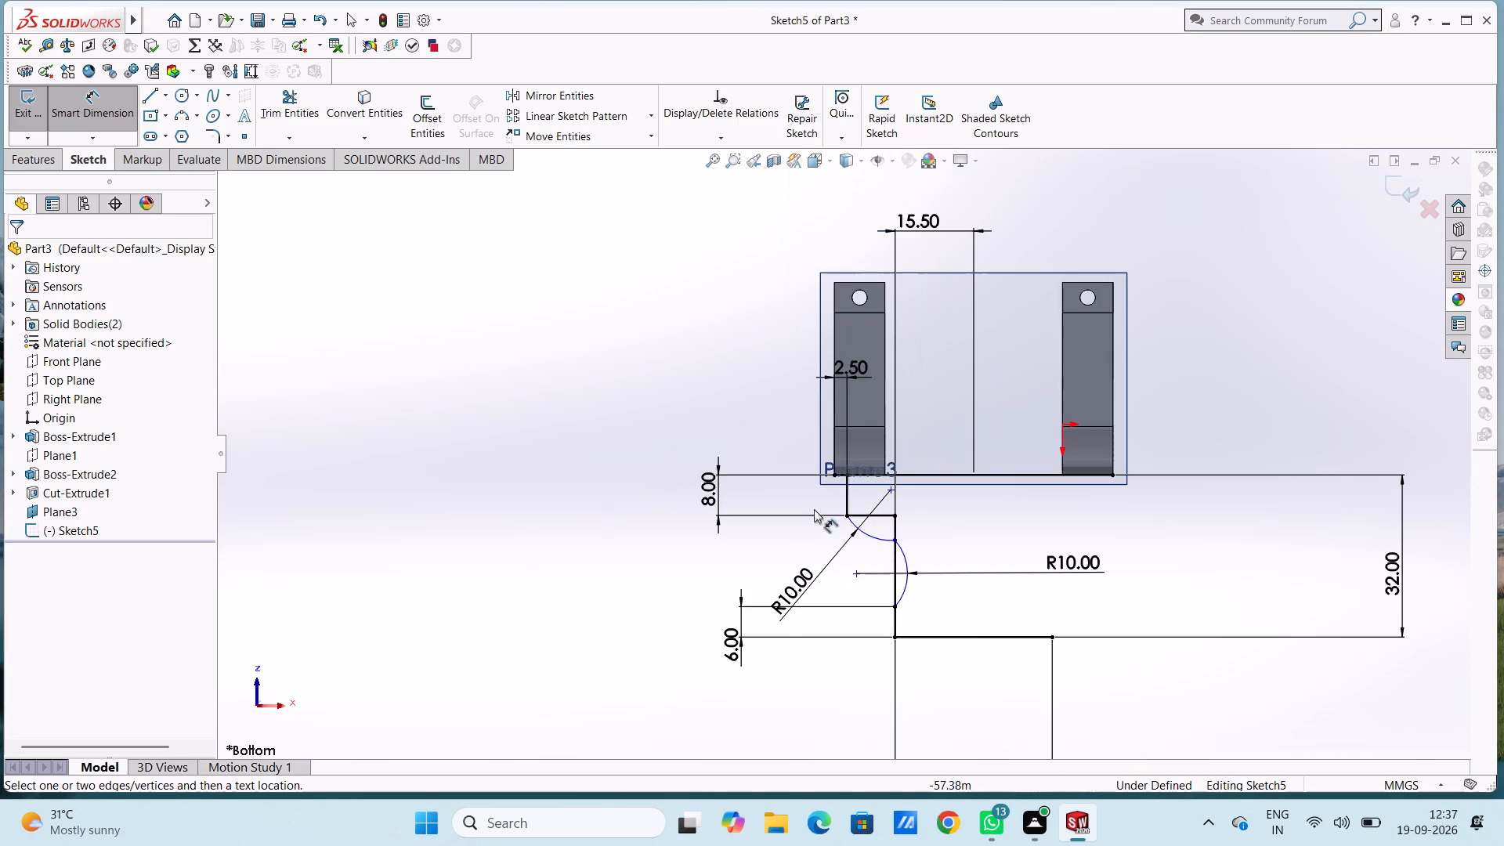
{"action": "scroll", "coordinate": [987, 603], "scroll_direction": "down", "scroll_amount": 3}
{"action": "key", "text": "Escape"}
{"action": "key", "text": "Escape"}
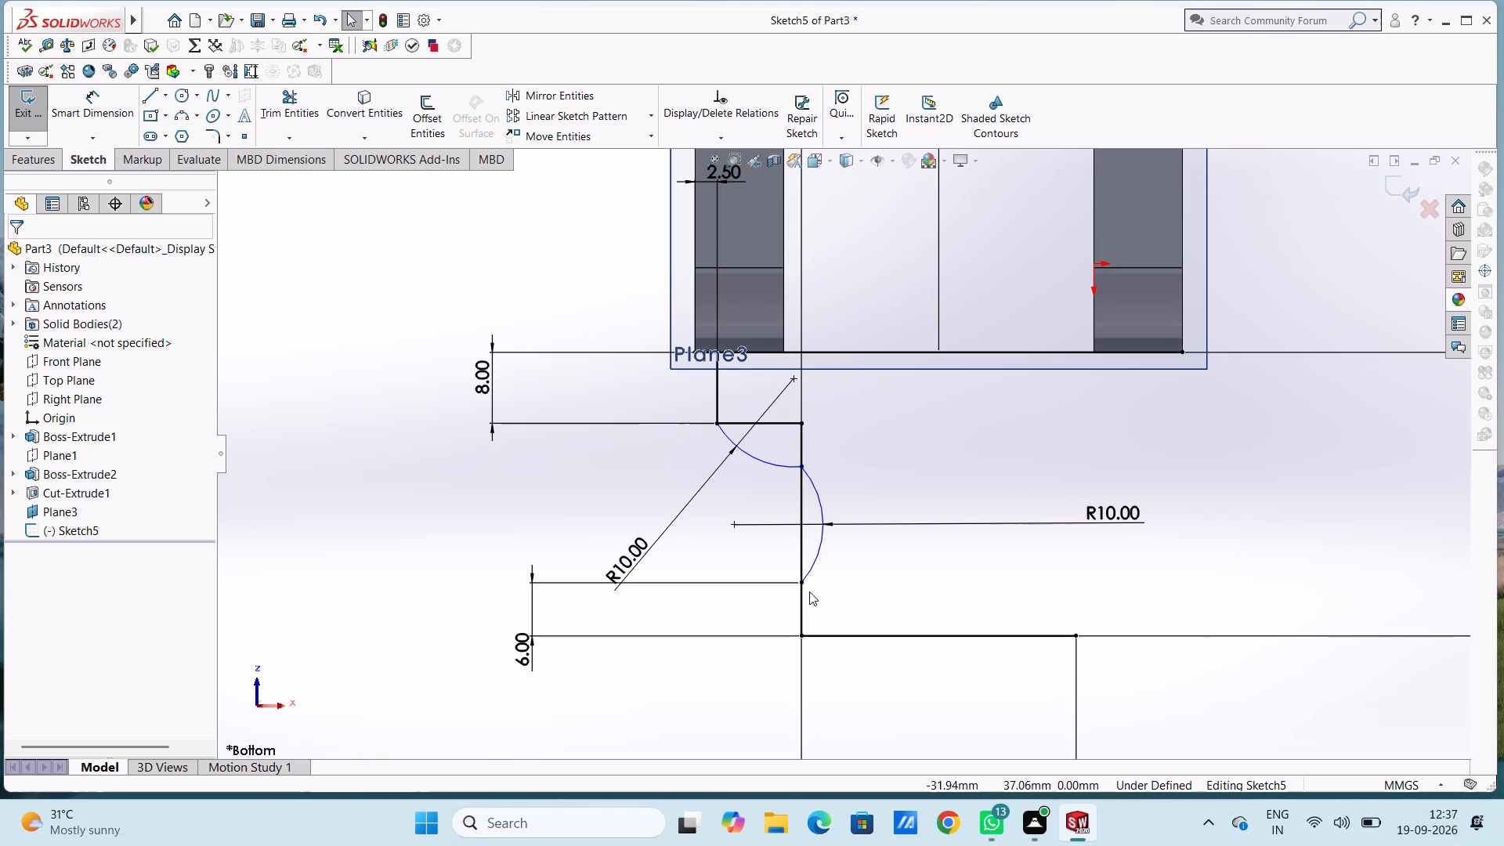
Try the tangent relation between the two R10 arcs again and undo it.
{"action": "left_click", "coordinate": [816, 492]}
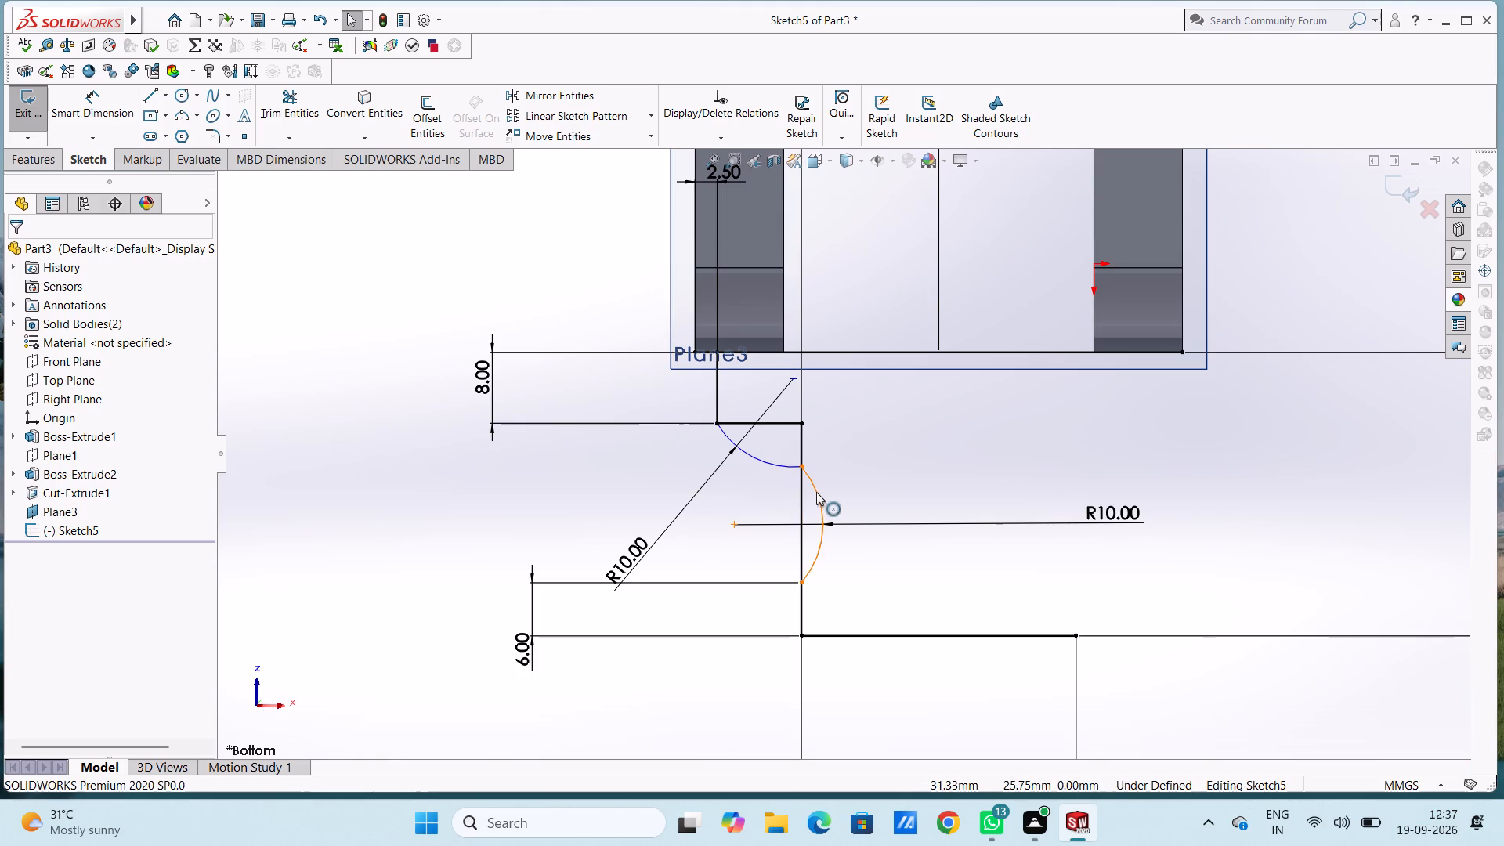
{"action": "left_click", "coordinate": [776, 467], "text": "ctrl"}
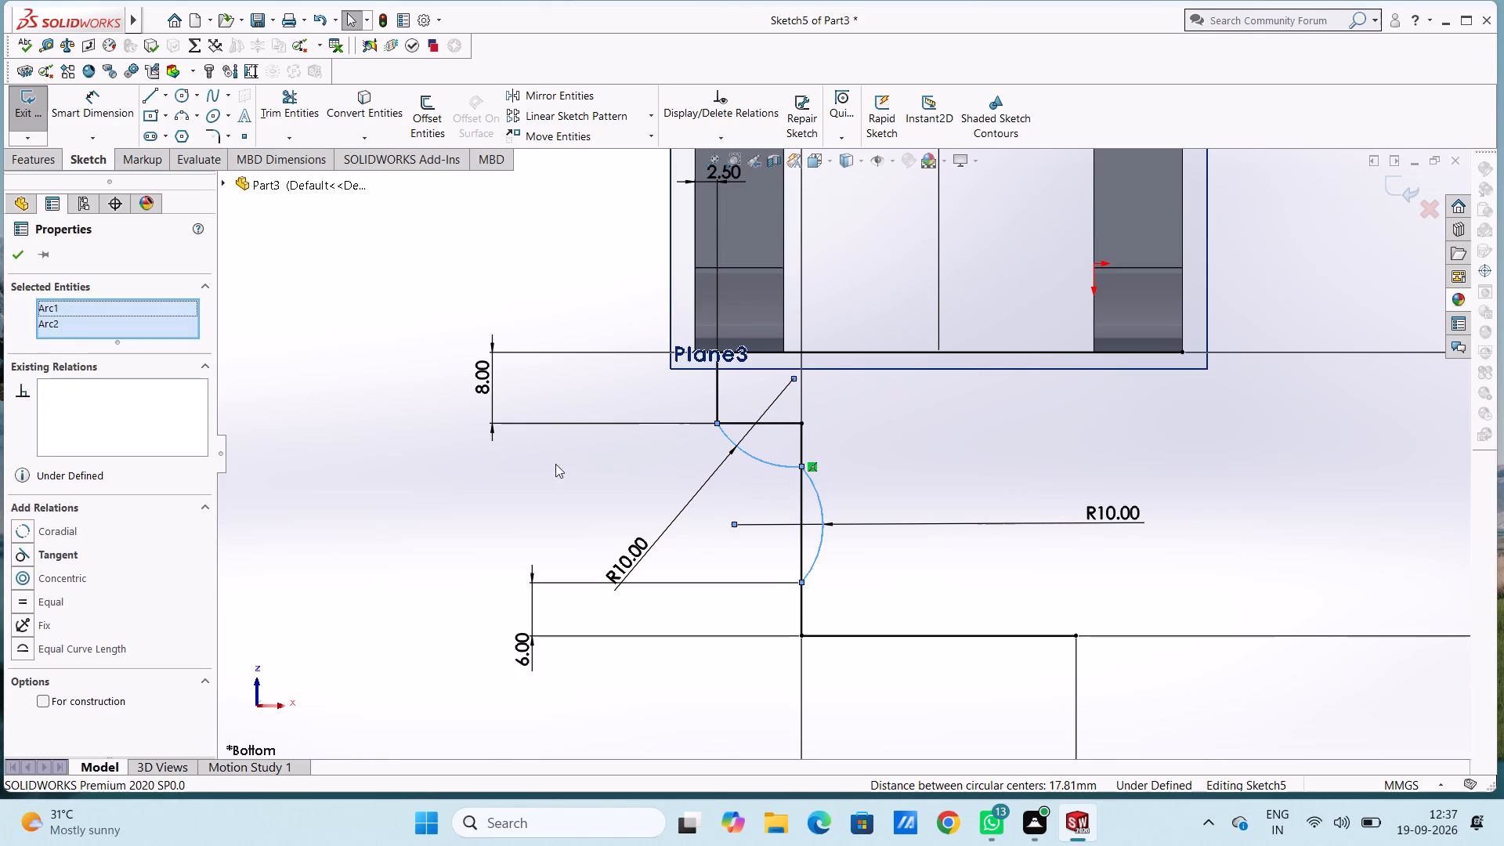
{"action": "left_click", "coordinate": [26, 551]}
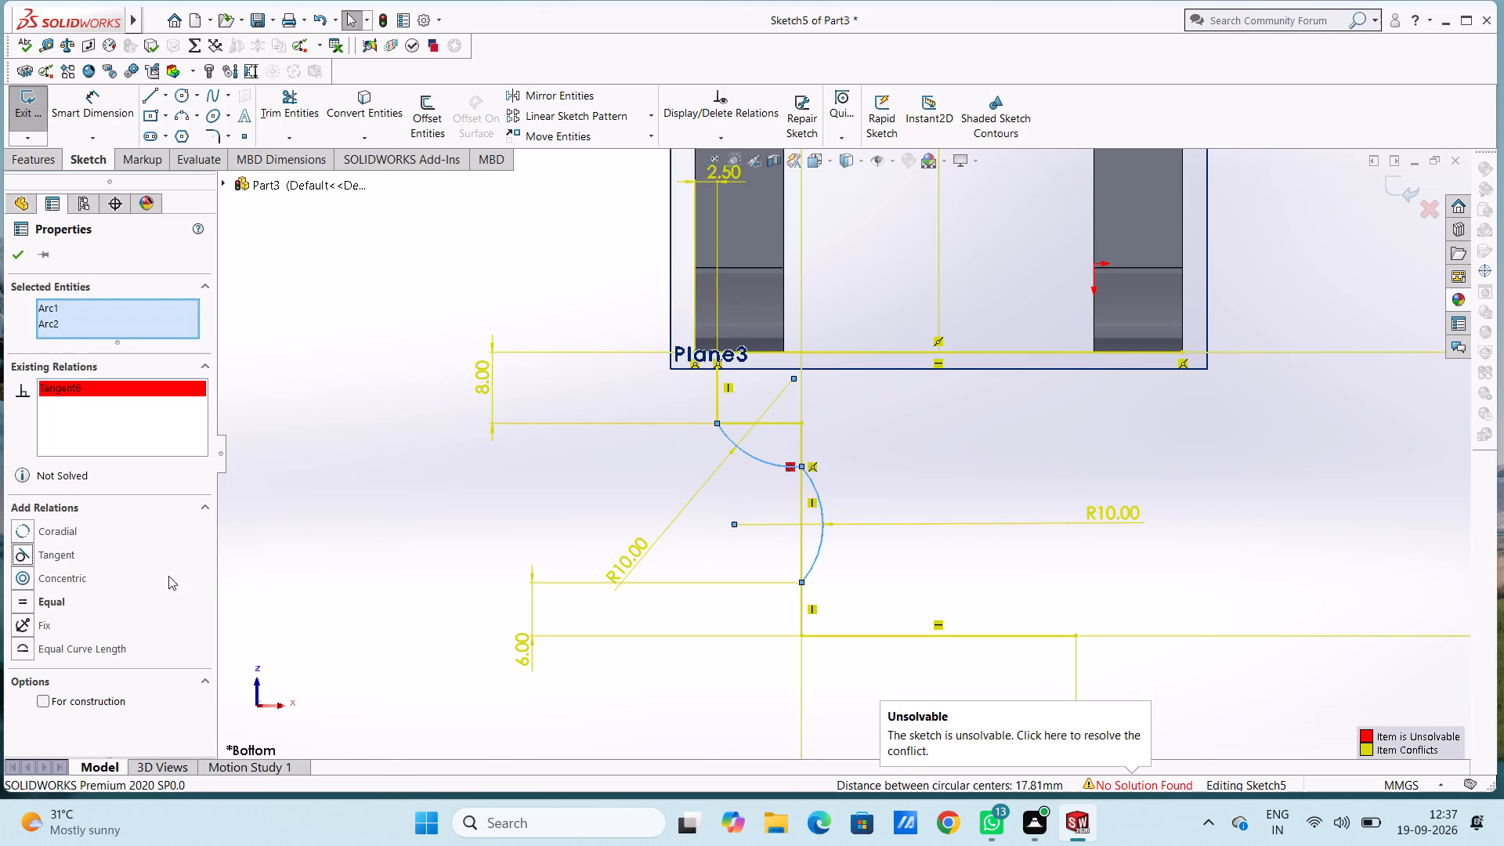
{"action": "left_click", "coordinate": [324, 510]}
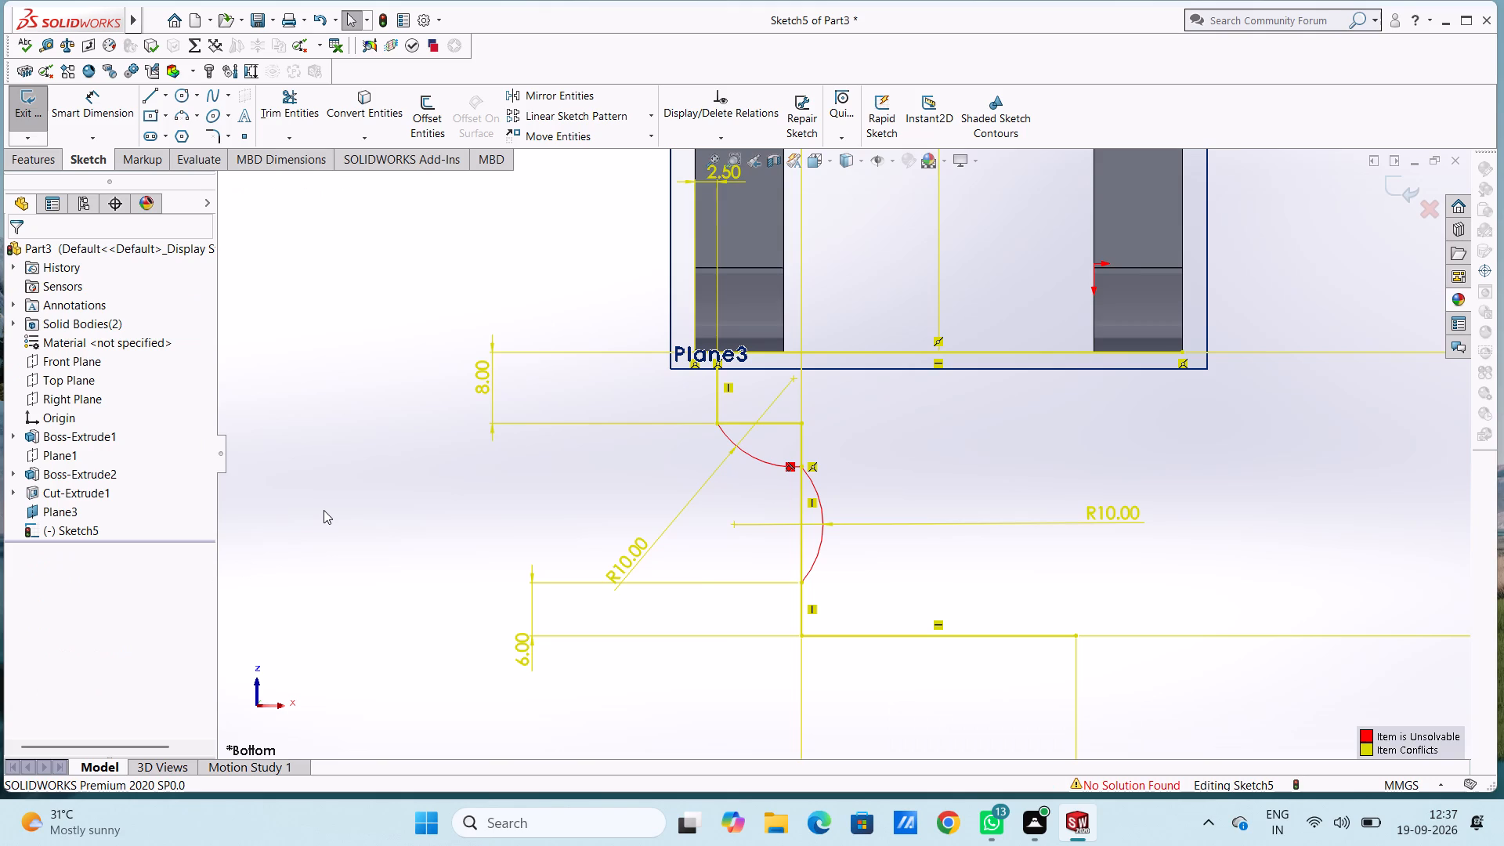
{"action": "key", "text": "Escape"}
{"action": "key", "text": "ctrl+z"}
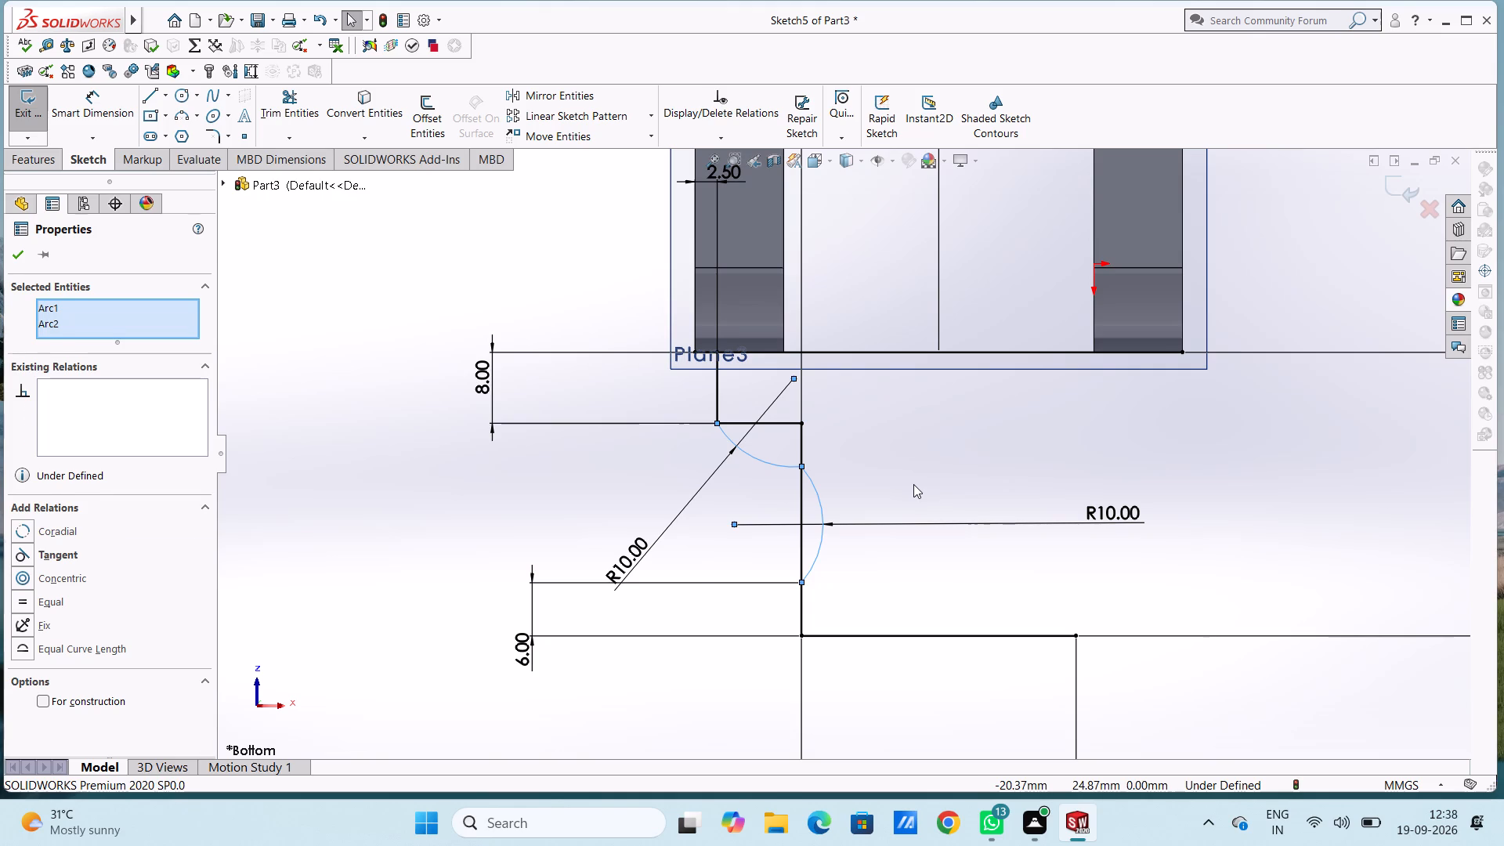
Undo the sketch edits back to before the two arcs, removing both arcs and the 2.5, 6, 8 mm and R10 dimensions.
{"action": "key", "text": "ctrl+z"}
{"action": "key", "text": "ctrl+z"}
{"action": "key", "text": "ctrl+z"}
{"action": "key", "text": "ctrl+z"}
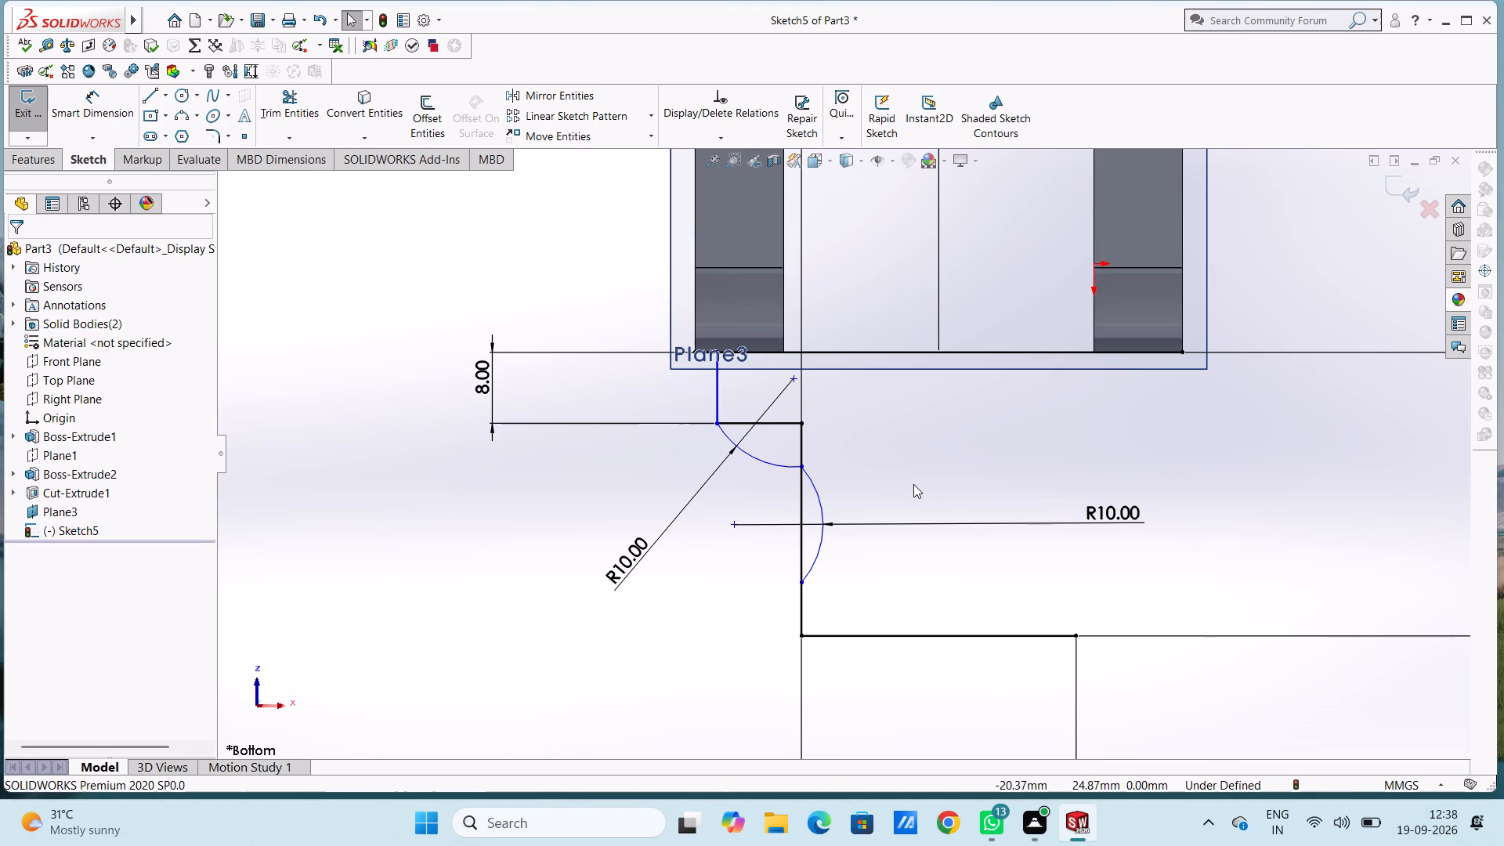
{"action": "key", "text": "ctrl+z"}
{"action": "key", "text": "ctrl+z"}
{"action": "key", "text": "ctrl+z"}
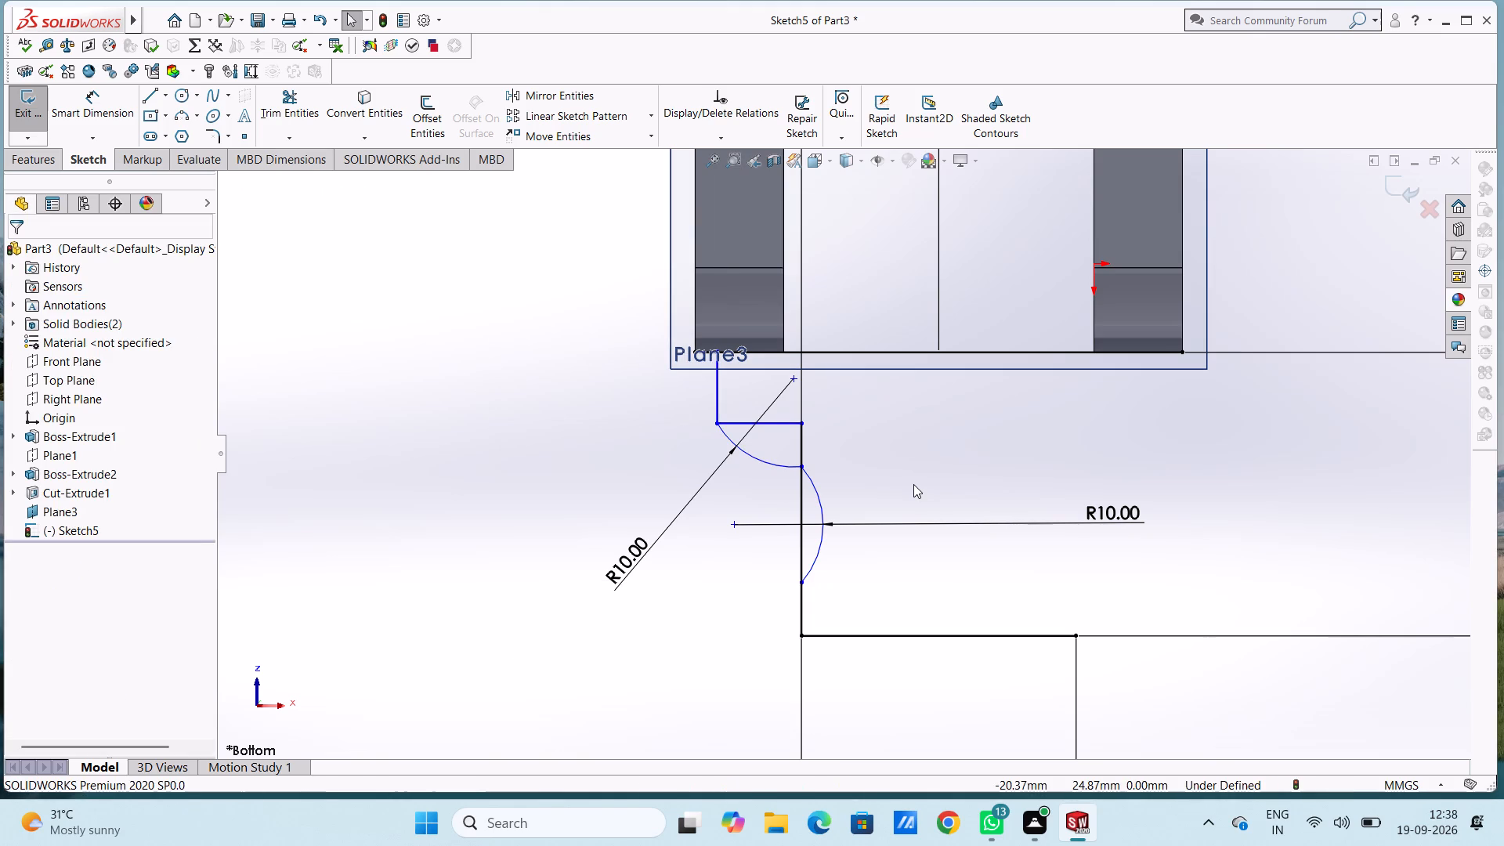
{"action": "key", "text": "ctrl+z"}
{"action": "key", "text": "ctrl+z"}
{"action": "key", "text": "ctrl+z"}
{"action": "key", "text": "ctrl+z"}
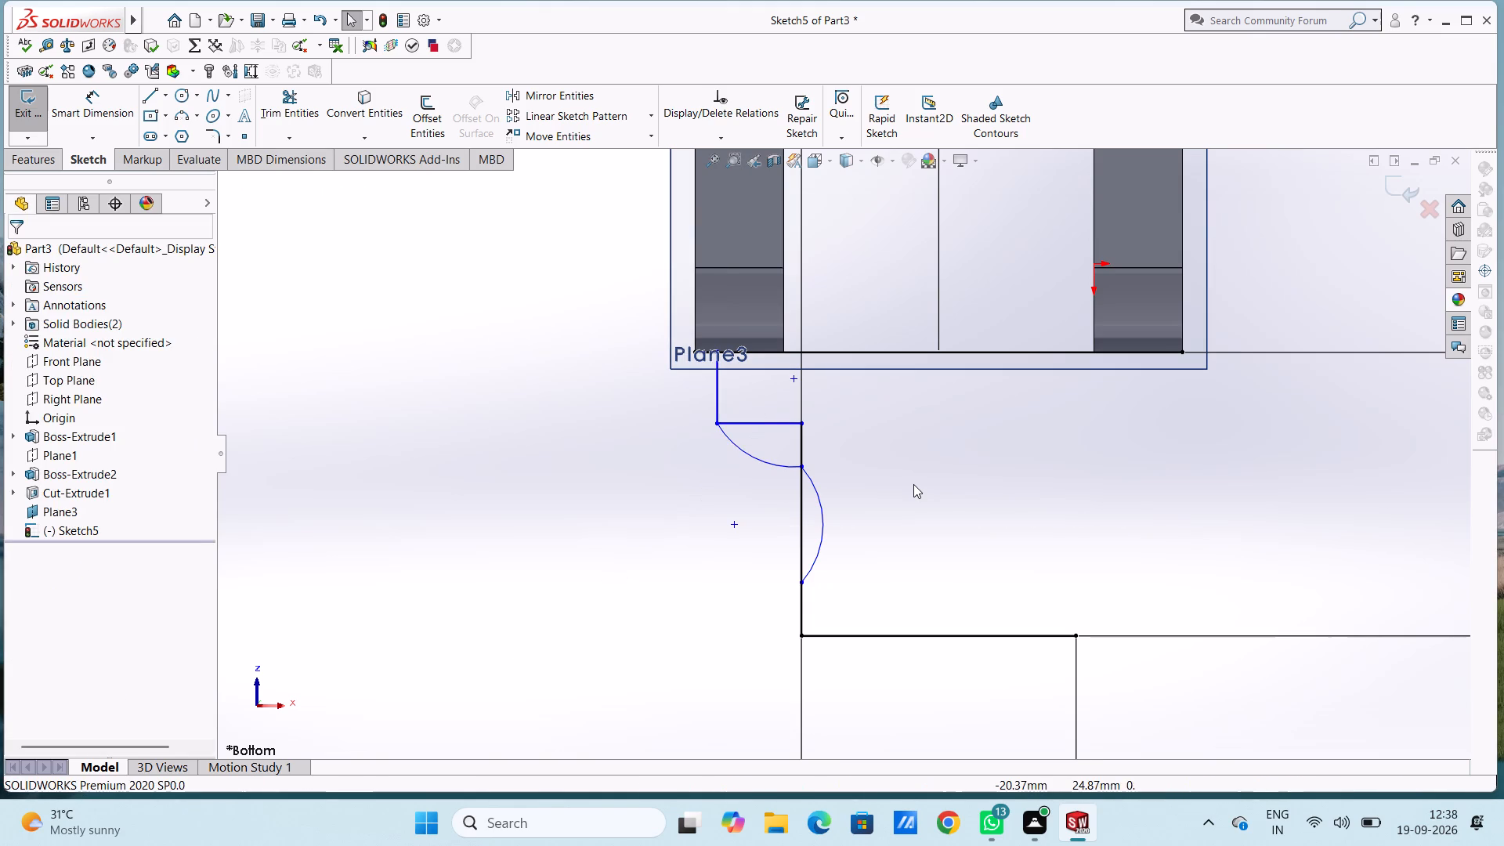
{"action": "key", "text": "ctrl+z"}
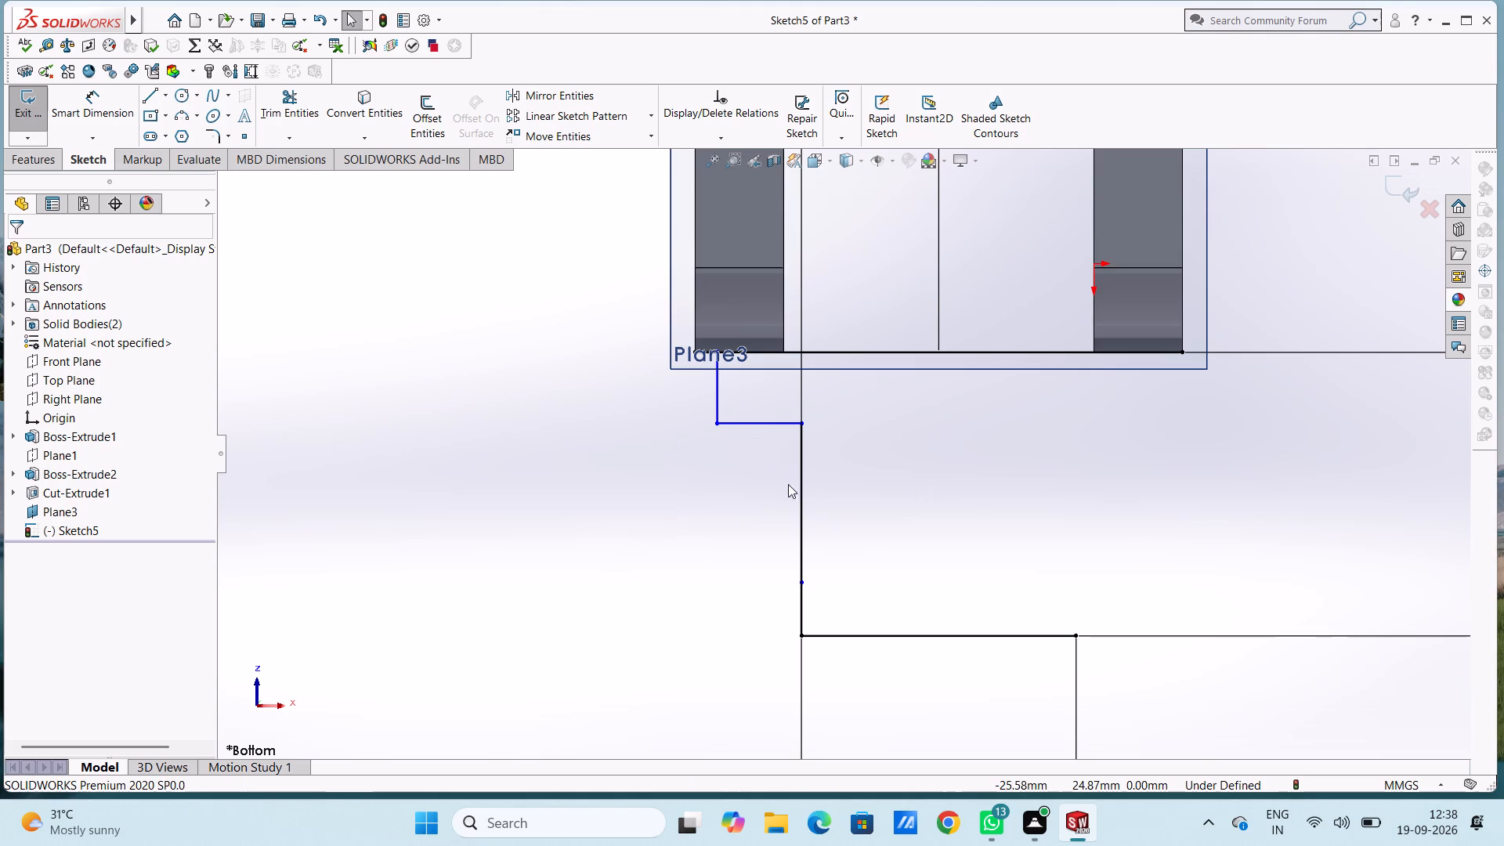
Dimension the offset from the 55 mm line's left endpoint to the short vertical line's top endpoint as 2.5 mm.
{"action": "left_click", "coordinate": [102, 98]}
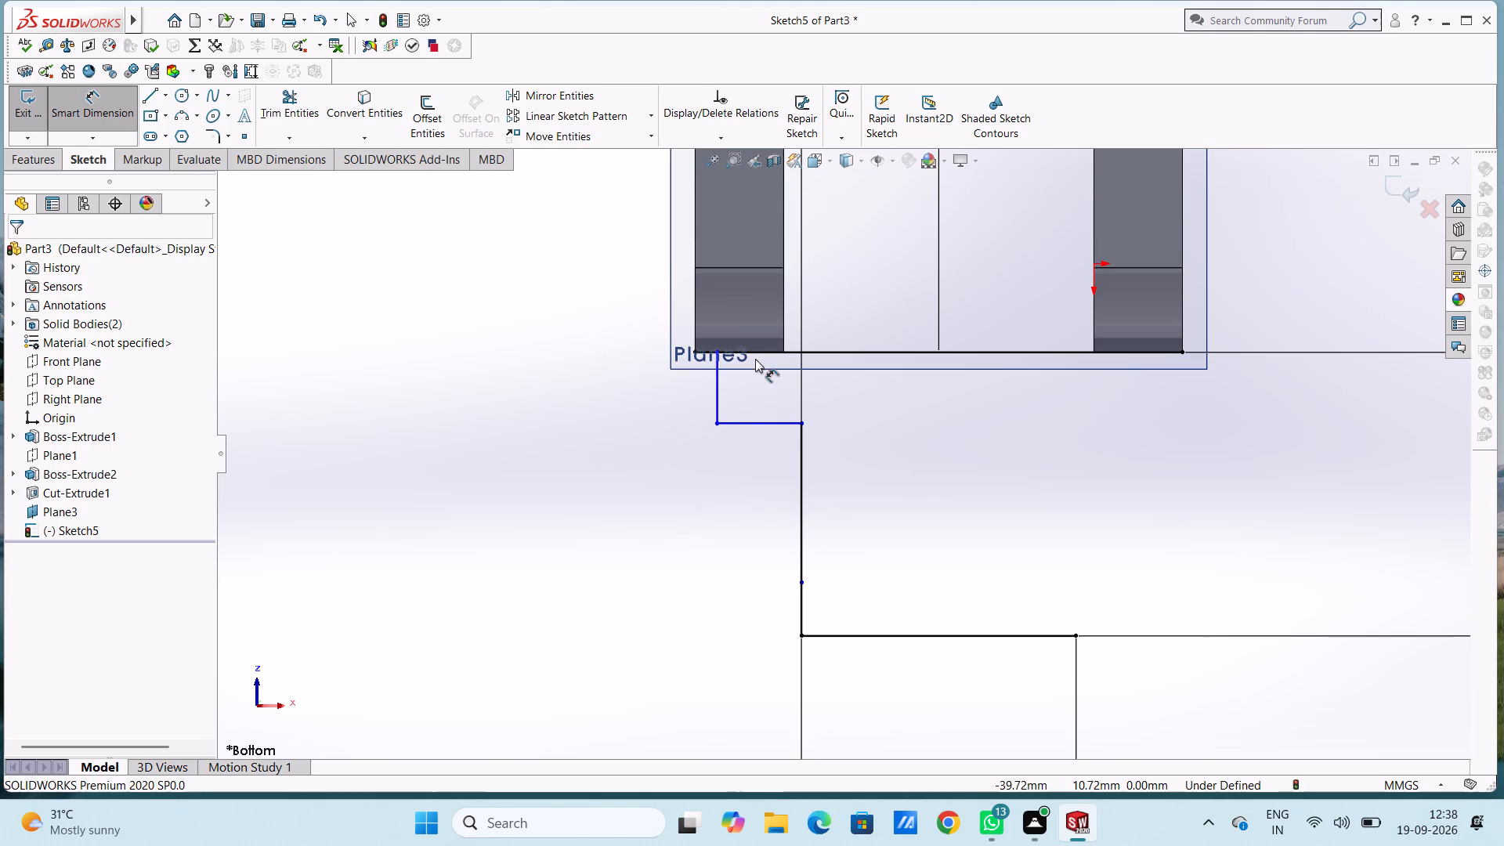
{"action": "left_click", "coordinate": [698, 348]}
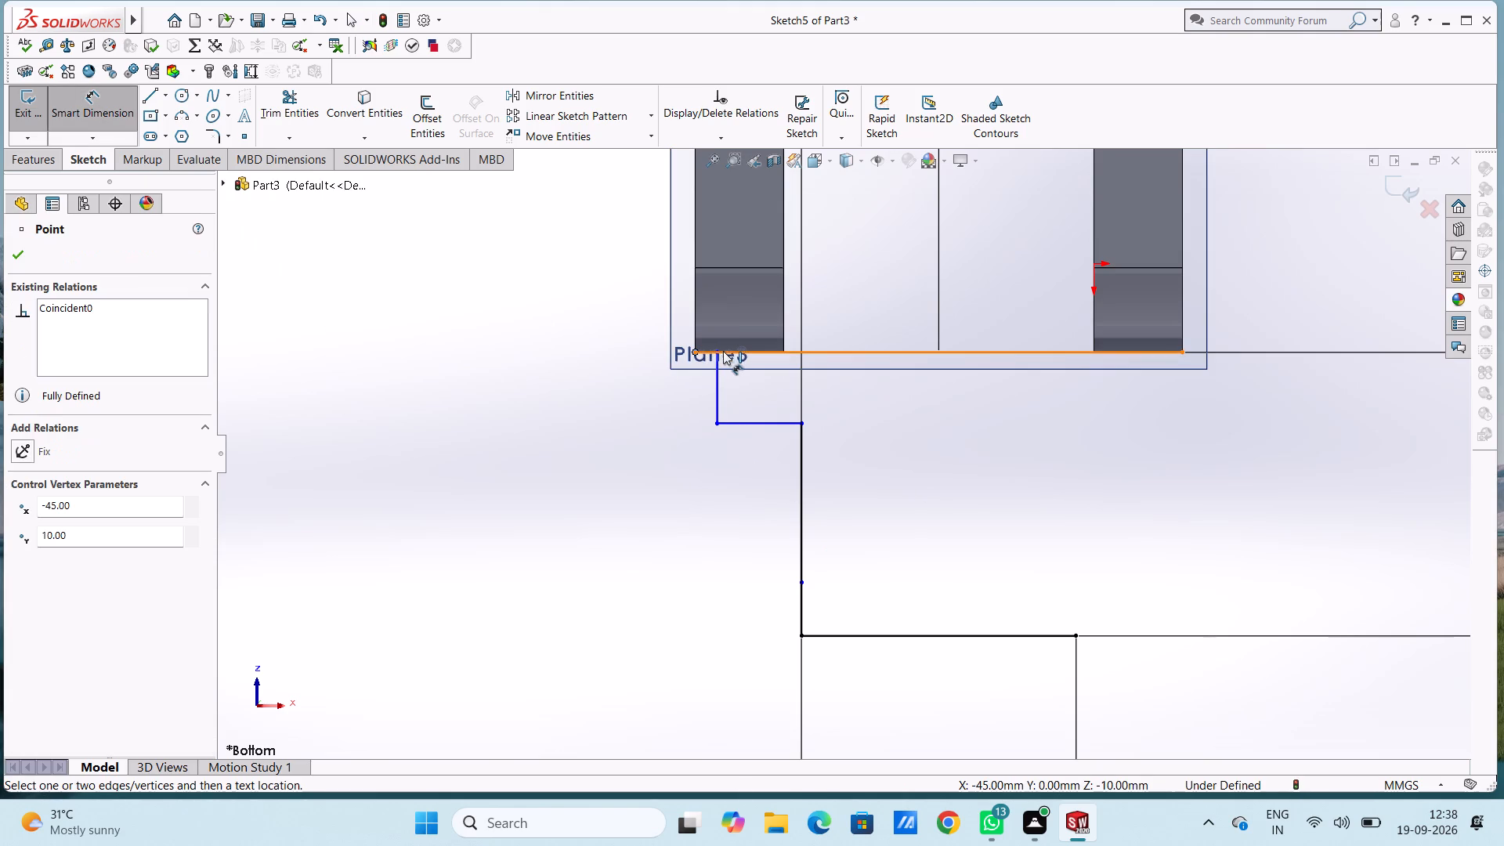
{"action": "left_click", "coordinate": [718, 349]}
{"action": "left_click", "coordinate": [726, 229]}
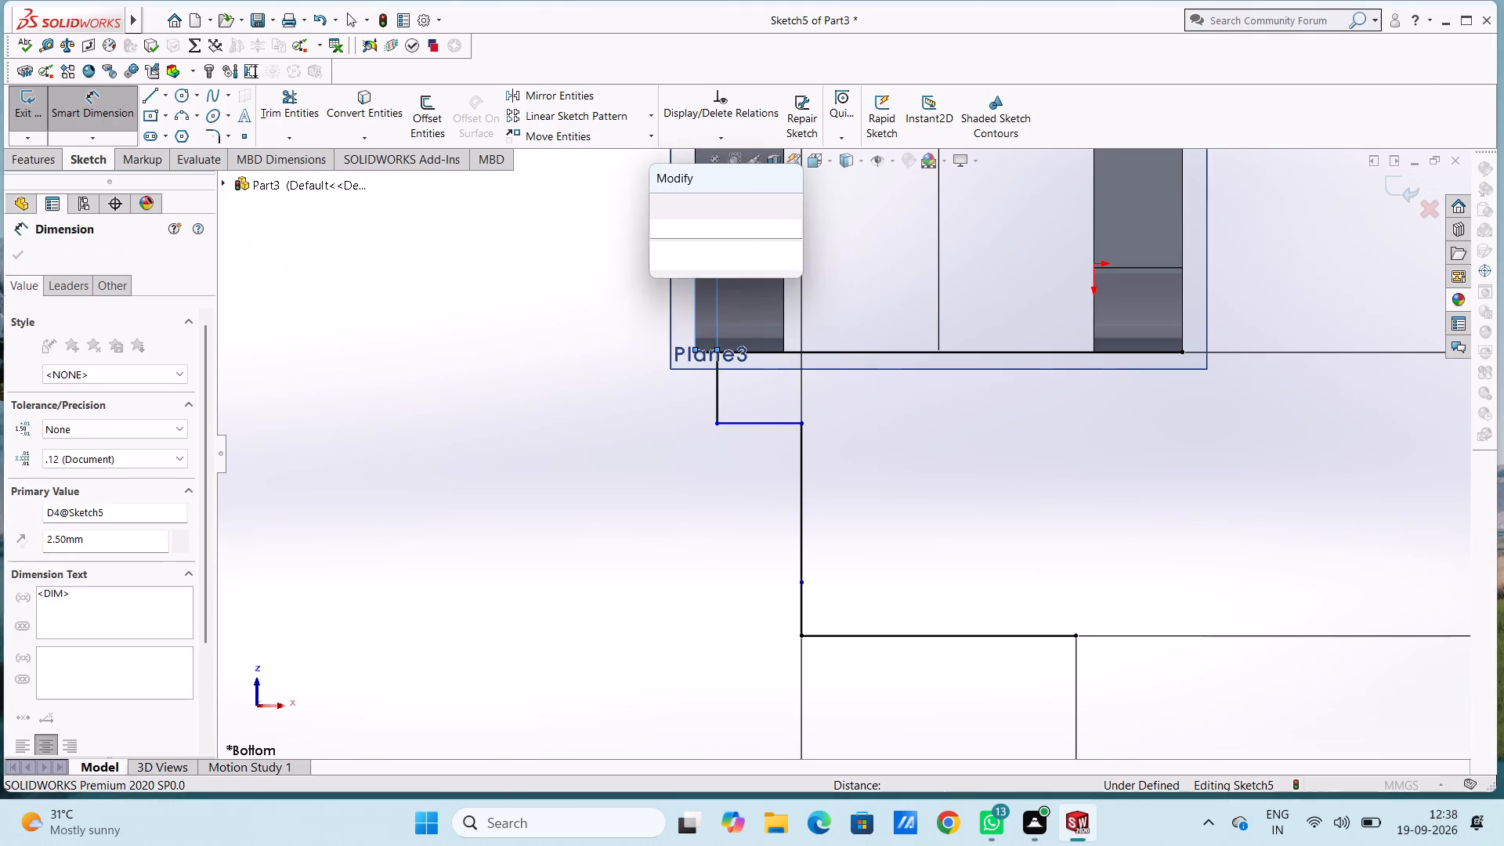
{"action": "left_click", "coordinate": [655, 206]}
{"action": "left_click", "coordinate": [546, 309]}
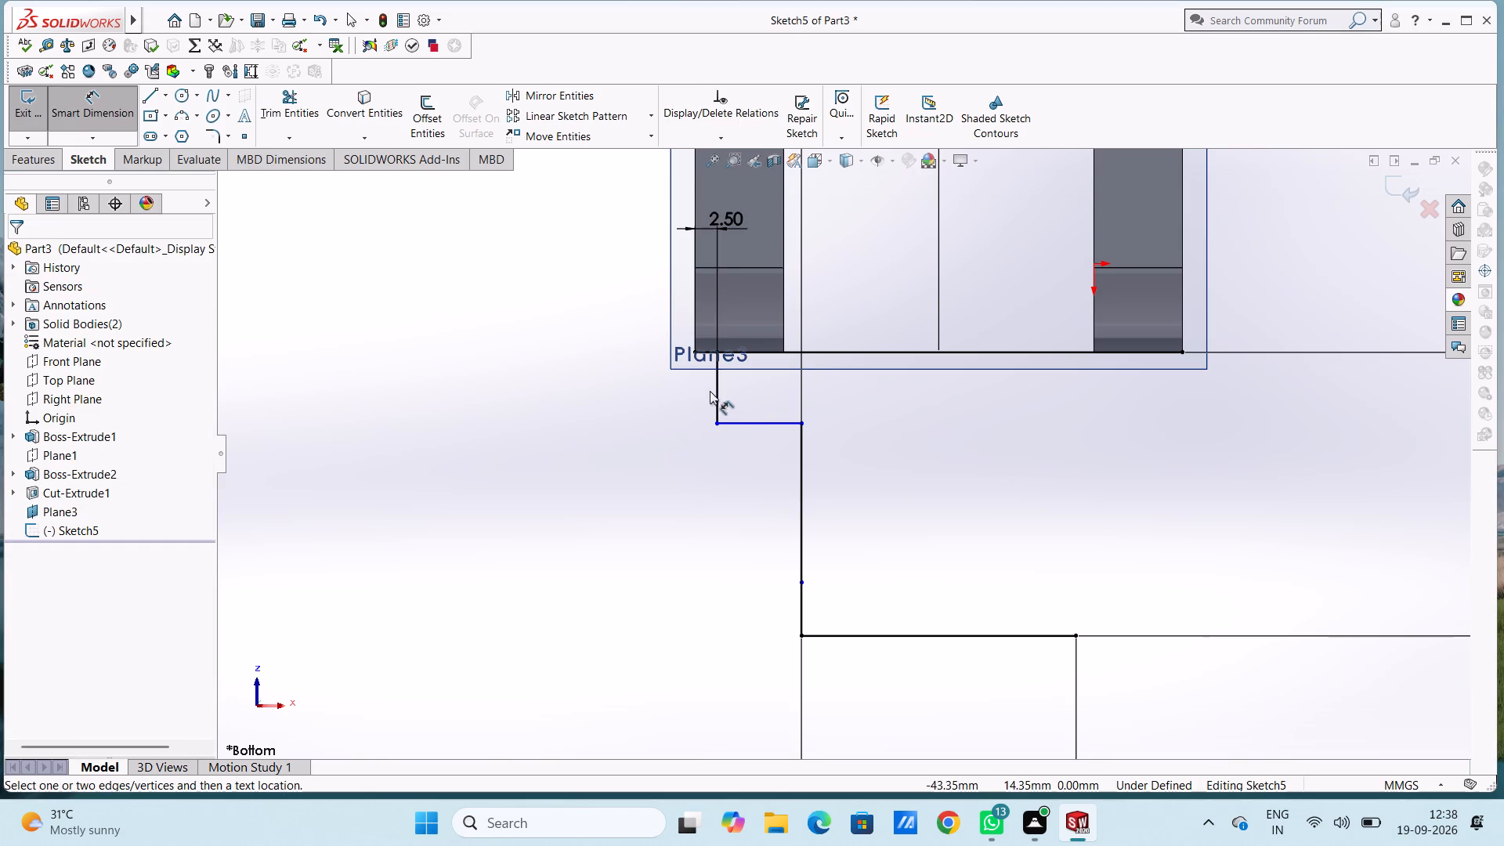
Dimension the short vertical line below the 55 mm line as 8 mm.
{"action": "left_click", "coordinate": [714, 392]}
{"action": "left_click", "coordinate": [437, 397]}
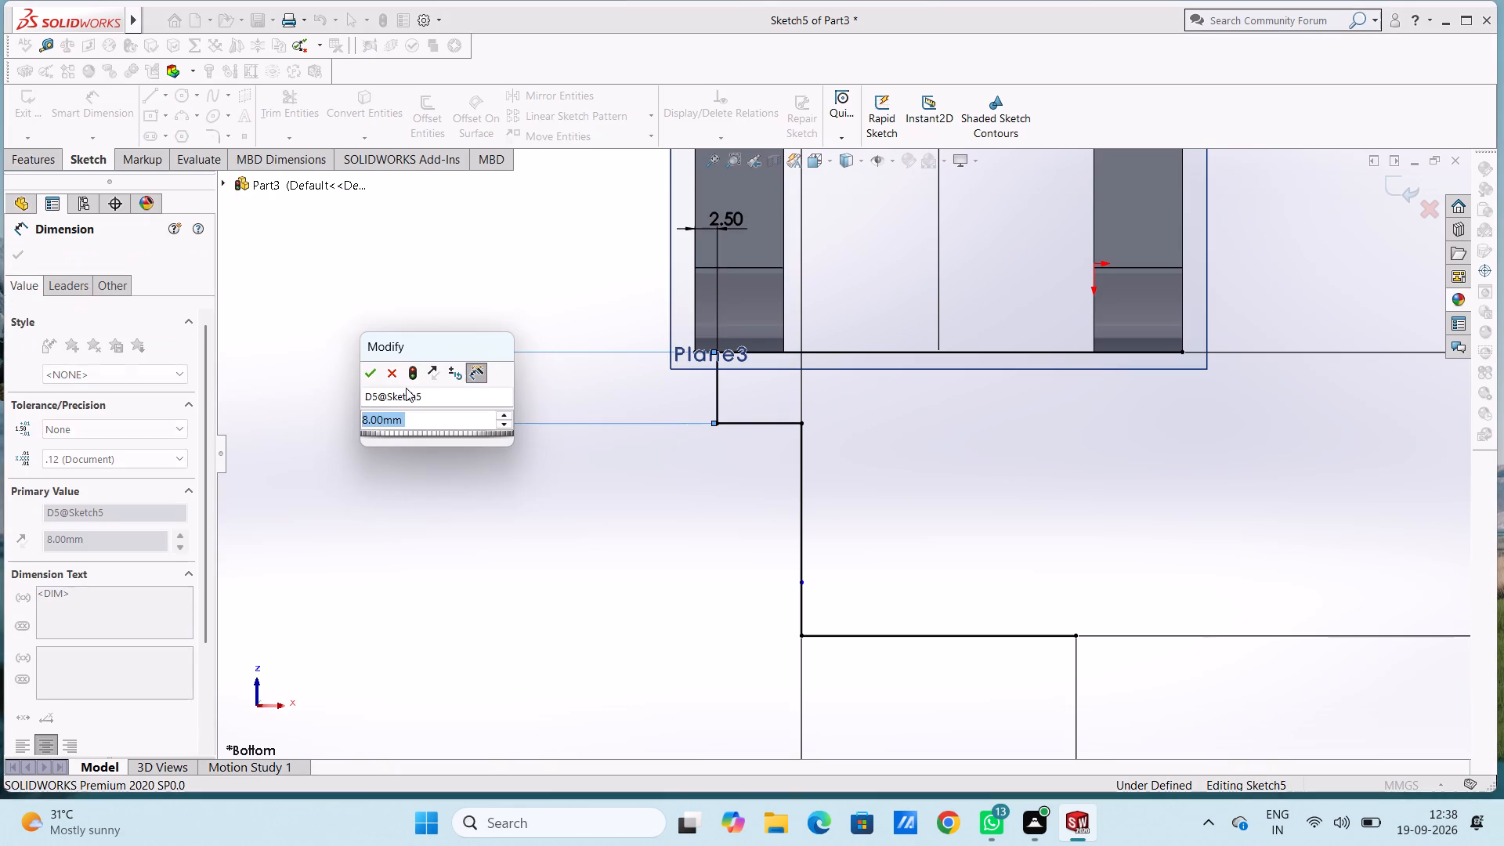
{"action": "left_click", "coordinate": [371, 372]}
{"action": "left_click", "coordinate": [327, 359]}
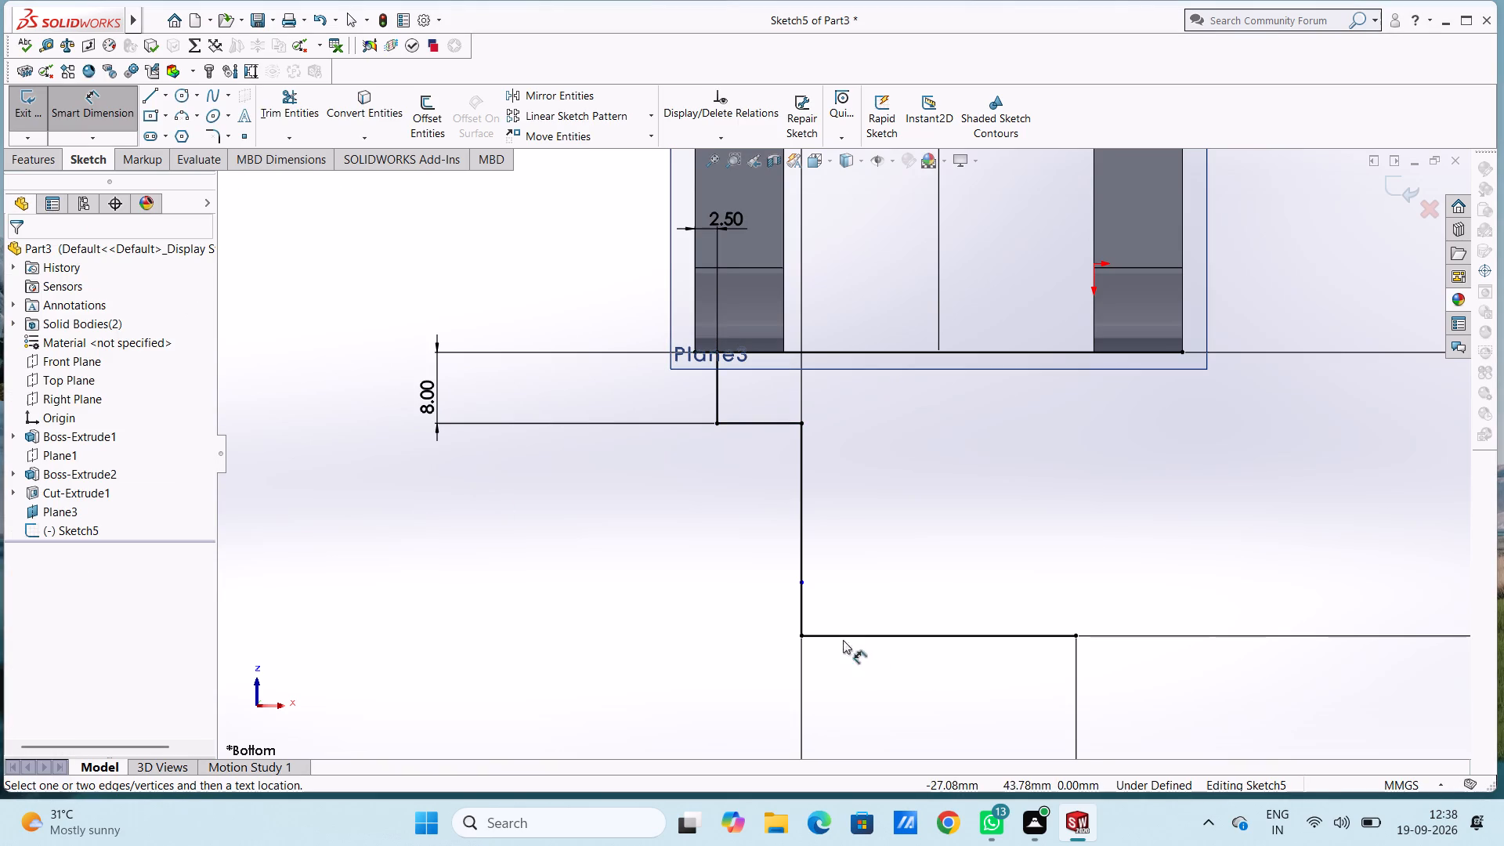
Dimension the vertical line rising from the 31 mm line's left endpoint as 6 mm.
{"action": "left_click", "coordinate": [801, 598]}
{"action": "left_click", "coordinate": [501, 649]}
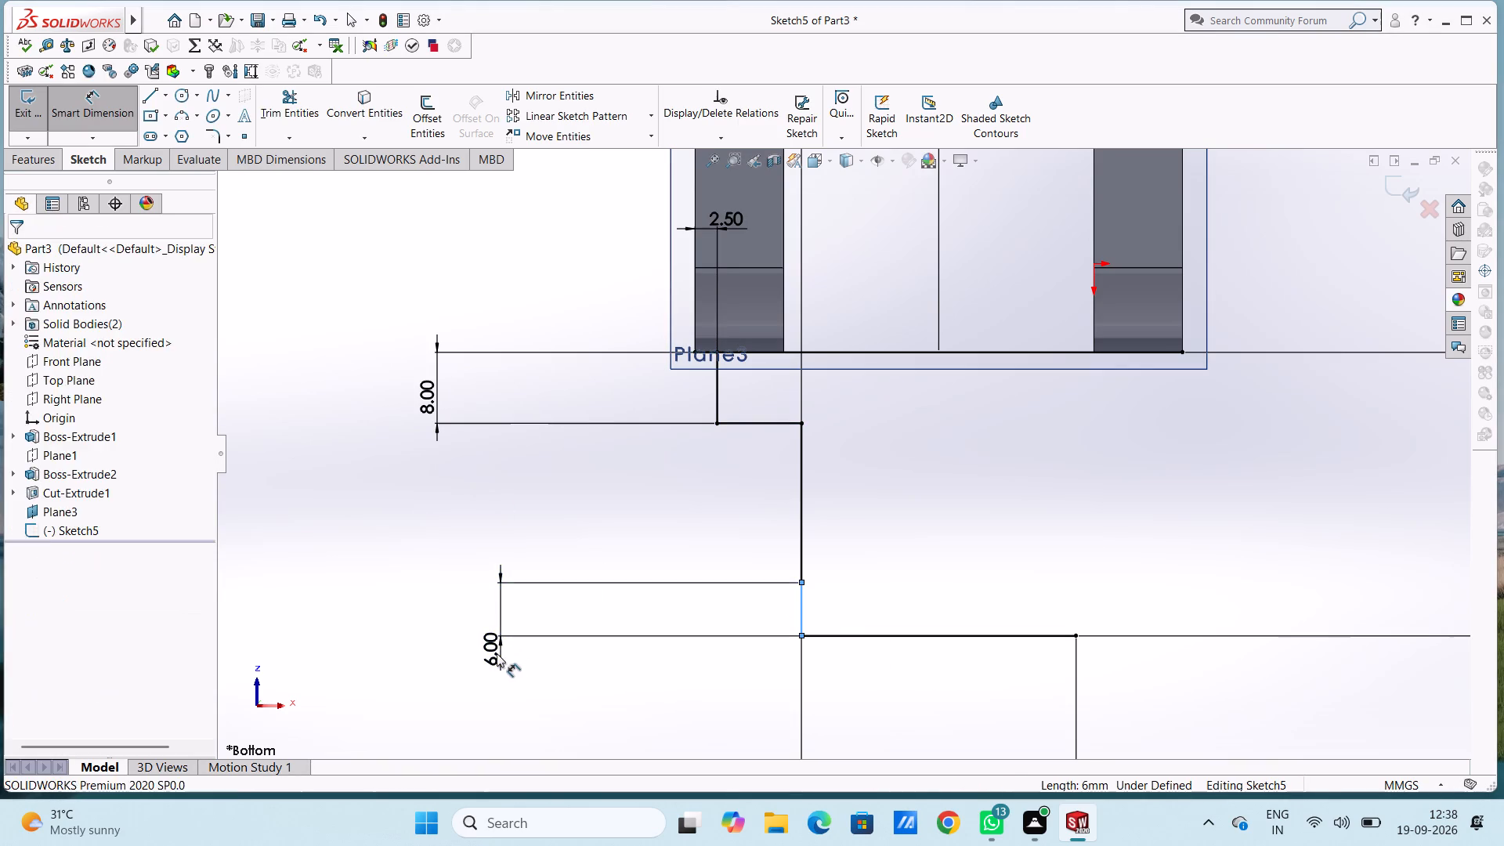
{"action": "left_click", "coordinate": [431, 630]}
{"action": "left_click", "coordinate": [406, 587]}
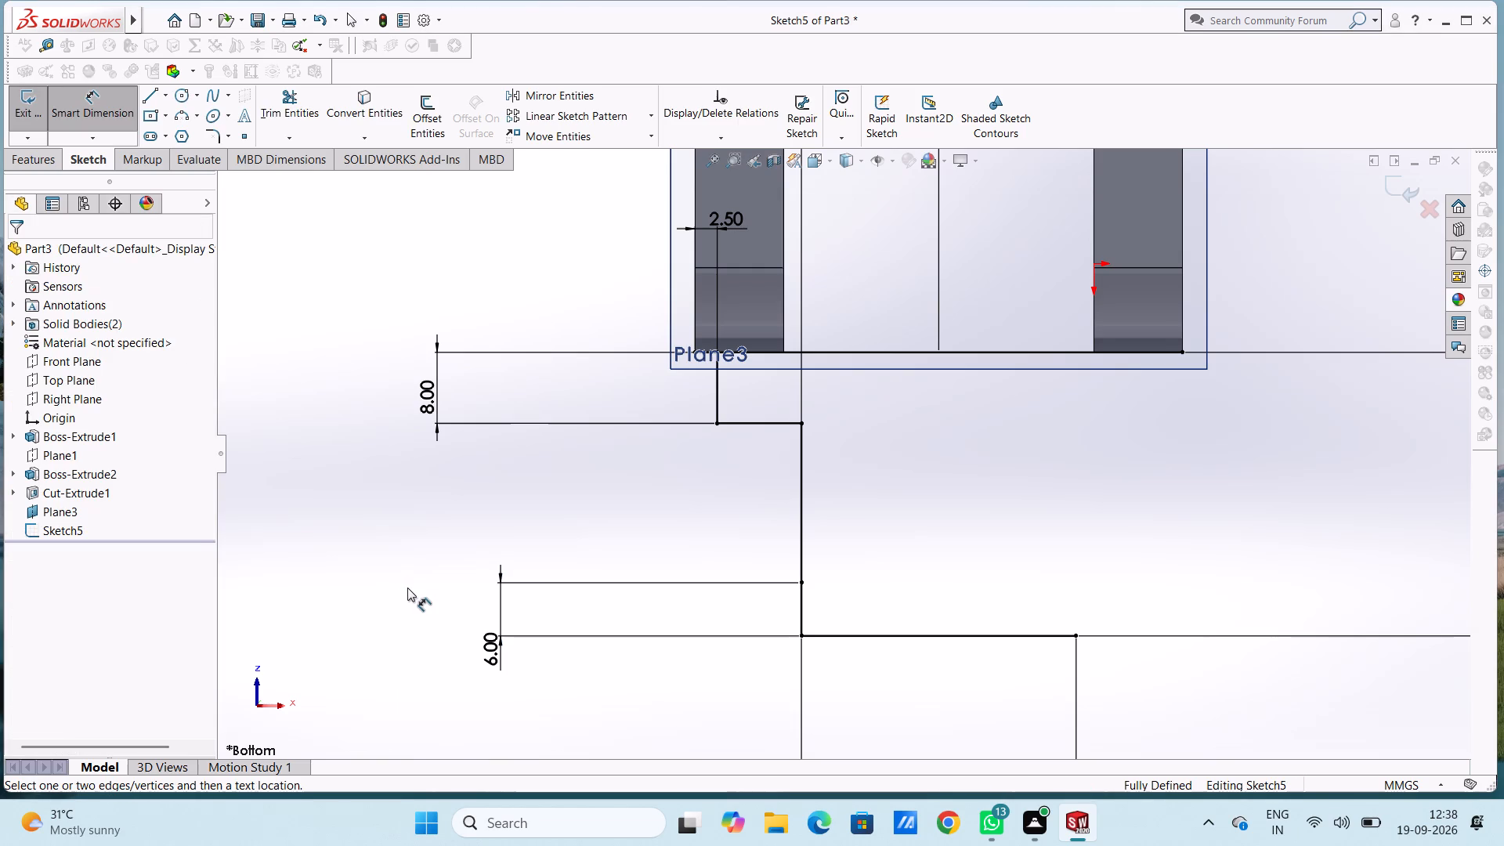
{"action": "key", "text": "Escape"}
{"action": "key", "text": "Escape"}
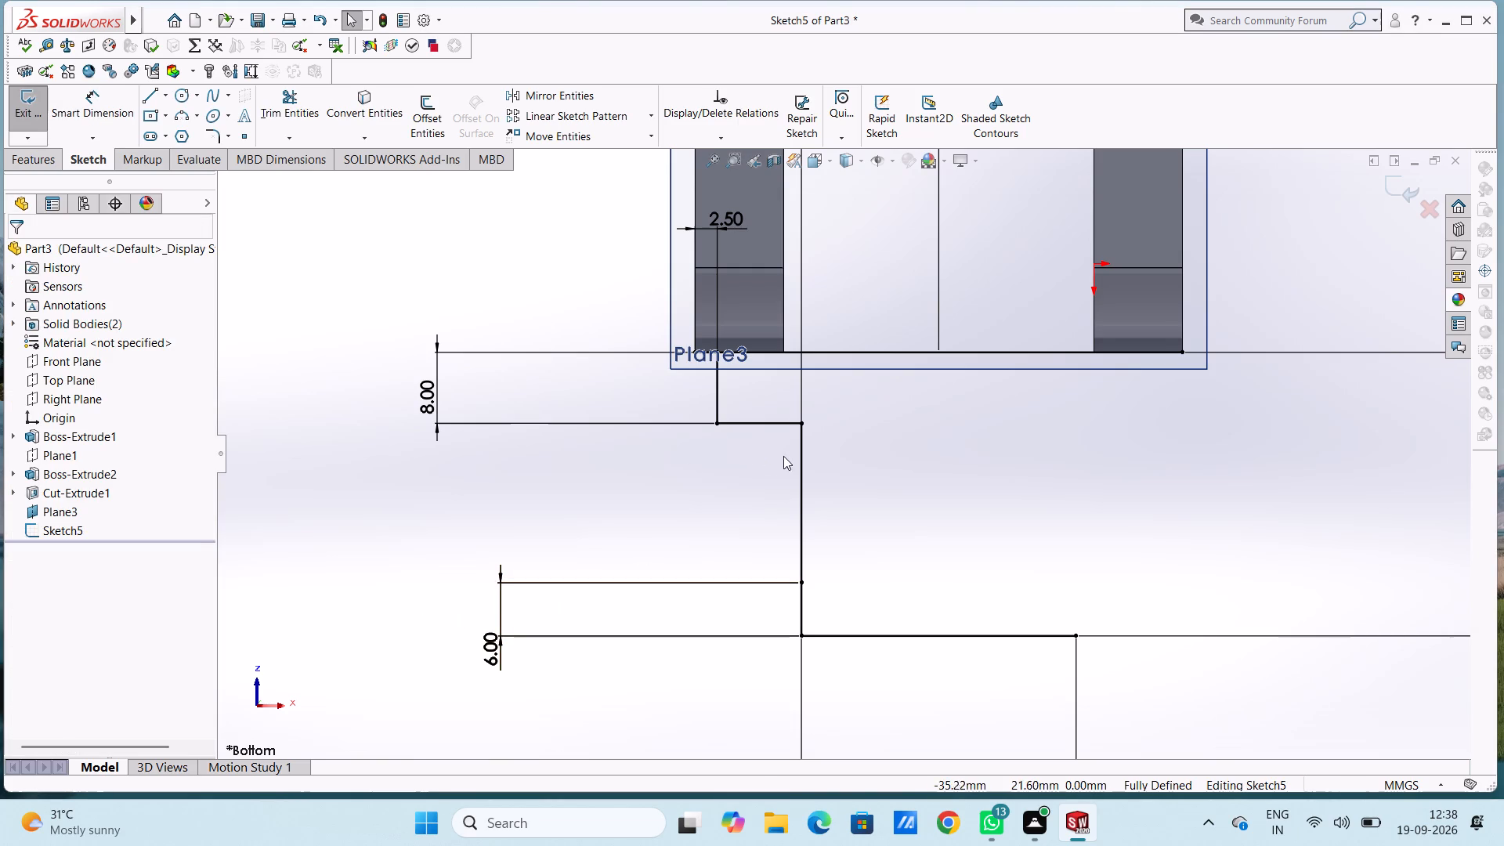
Sketch an 18 mm vertical line down from the short horizontal line, joined by an about 3.8 mm horizontal line to the 6 mm line's top endpoint.
{"action": "left_click", "coordinate": [150, 97]}
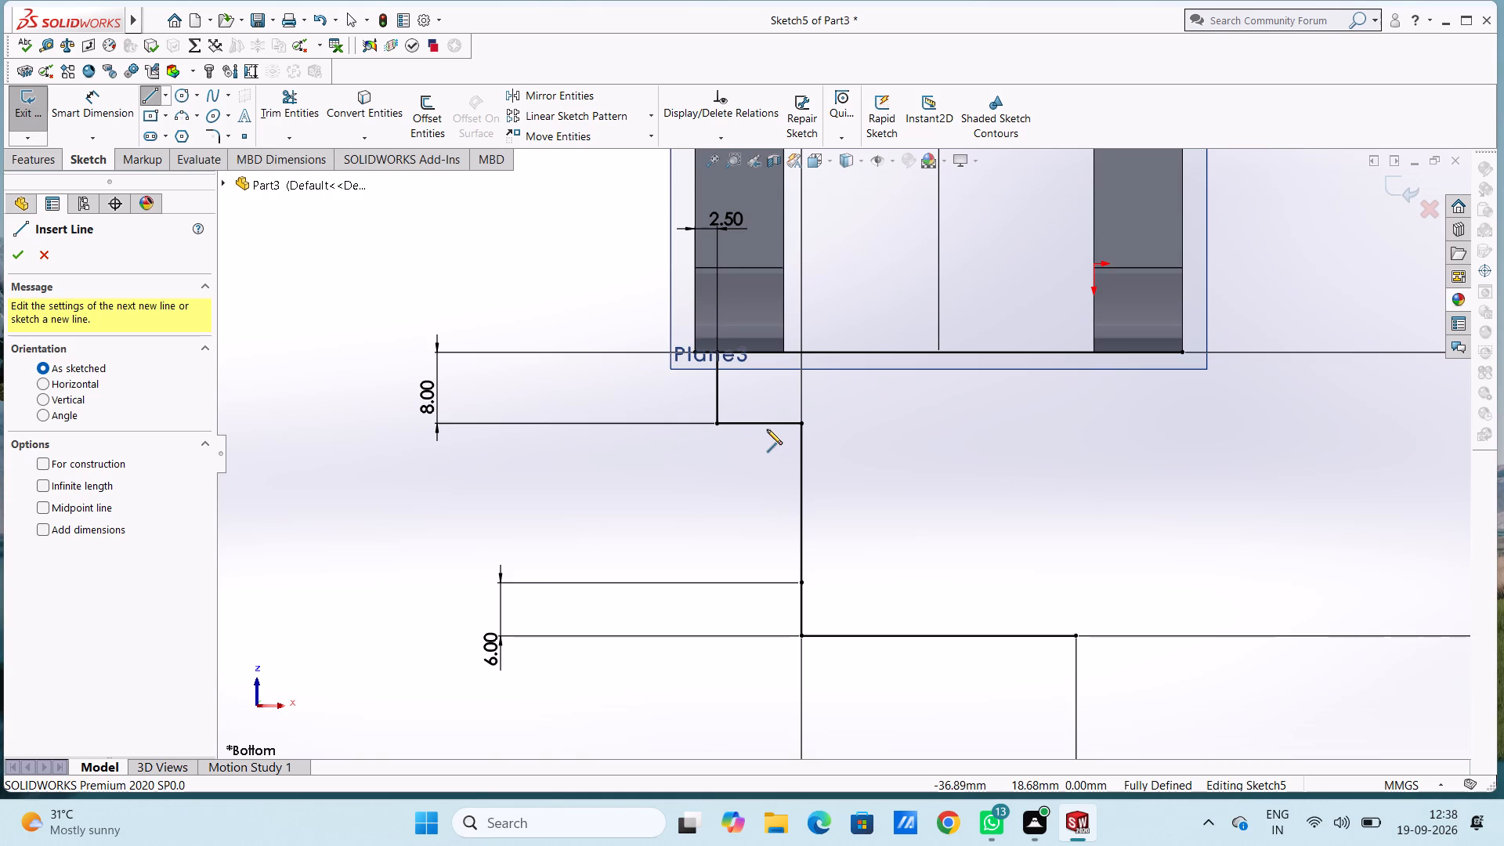
{"action": "left_click", "coordinate": [768, 424]}
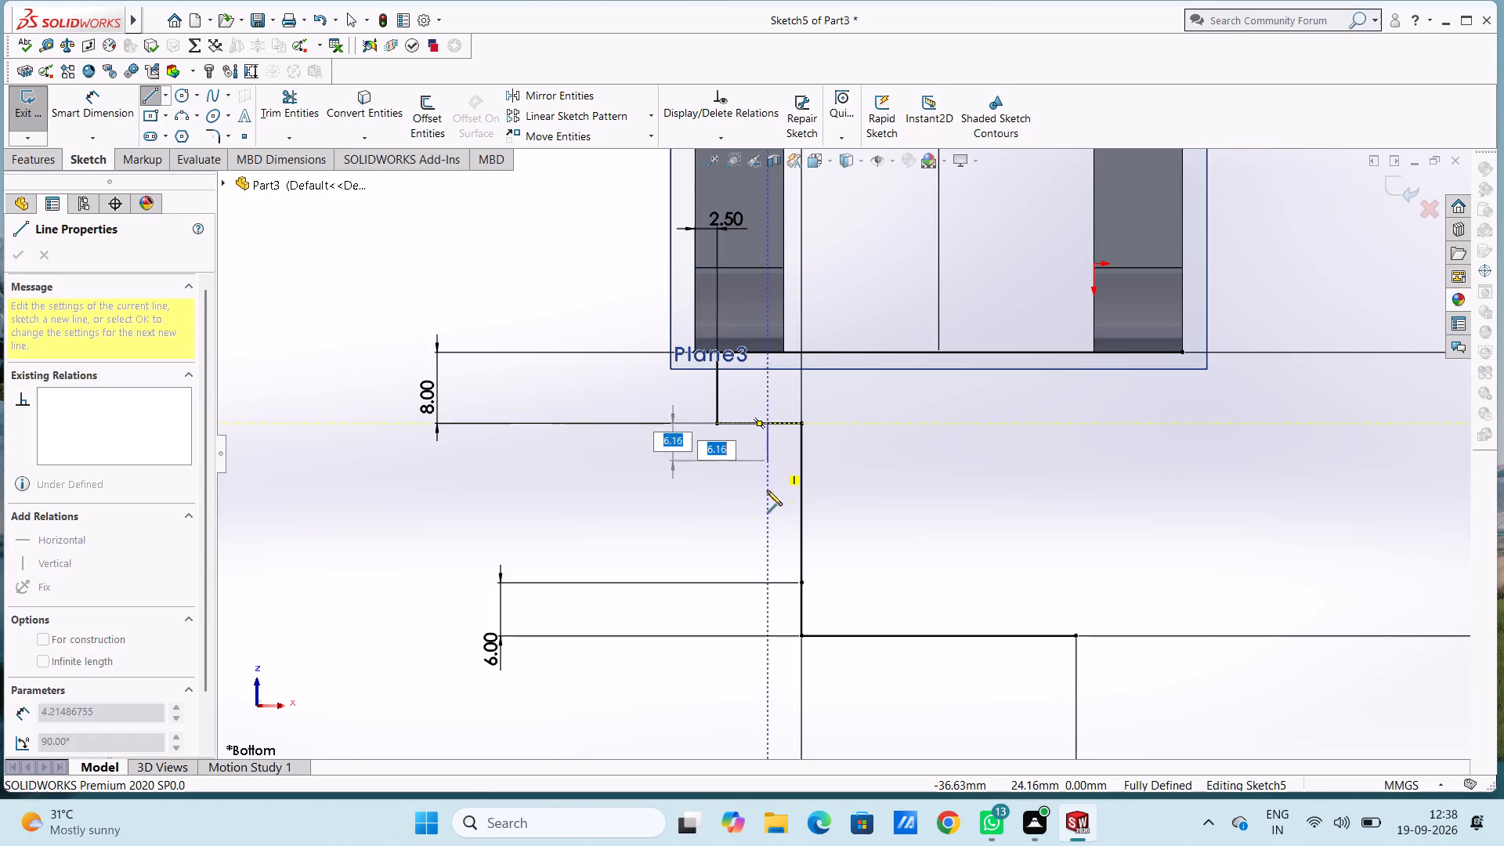
{"action": "left_click", "coordinate": [767, 584]}
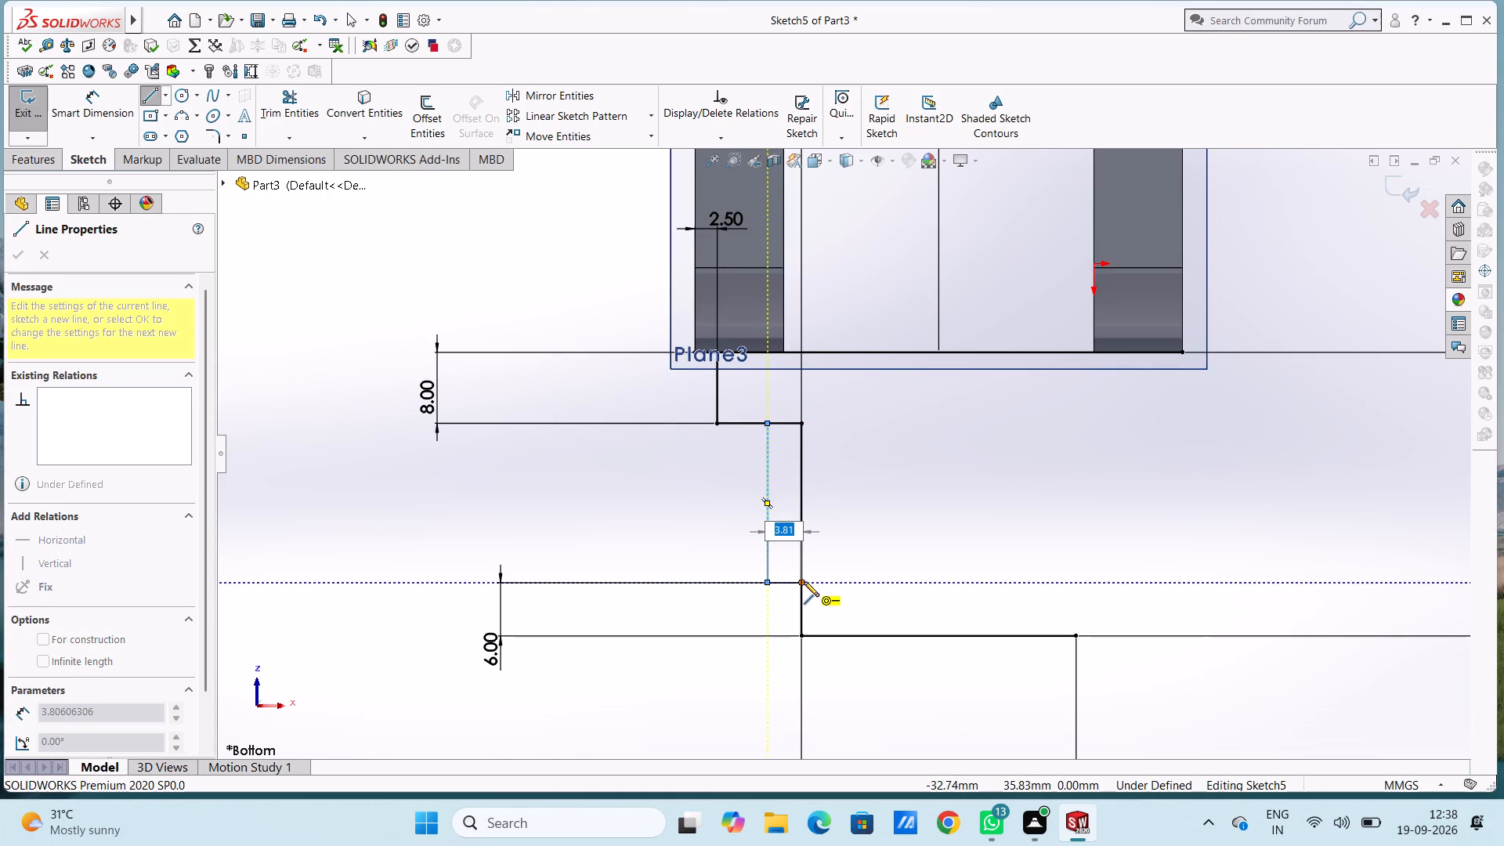
{"action": "left_click", "coordinate": [804, 581]}
{"action": "key", "text": "Escape"}
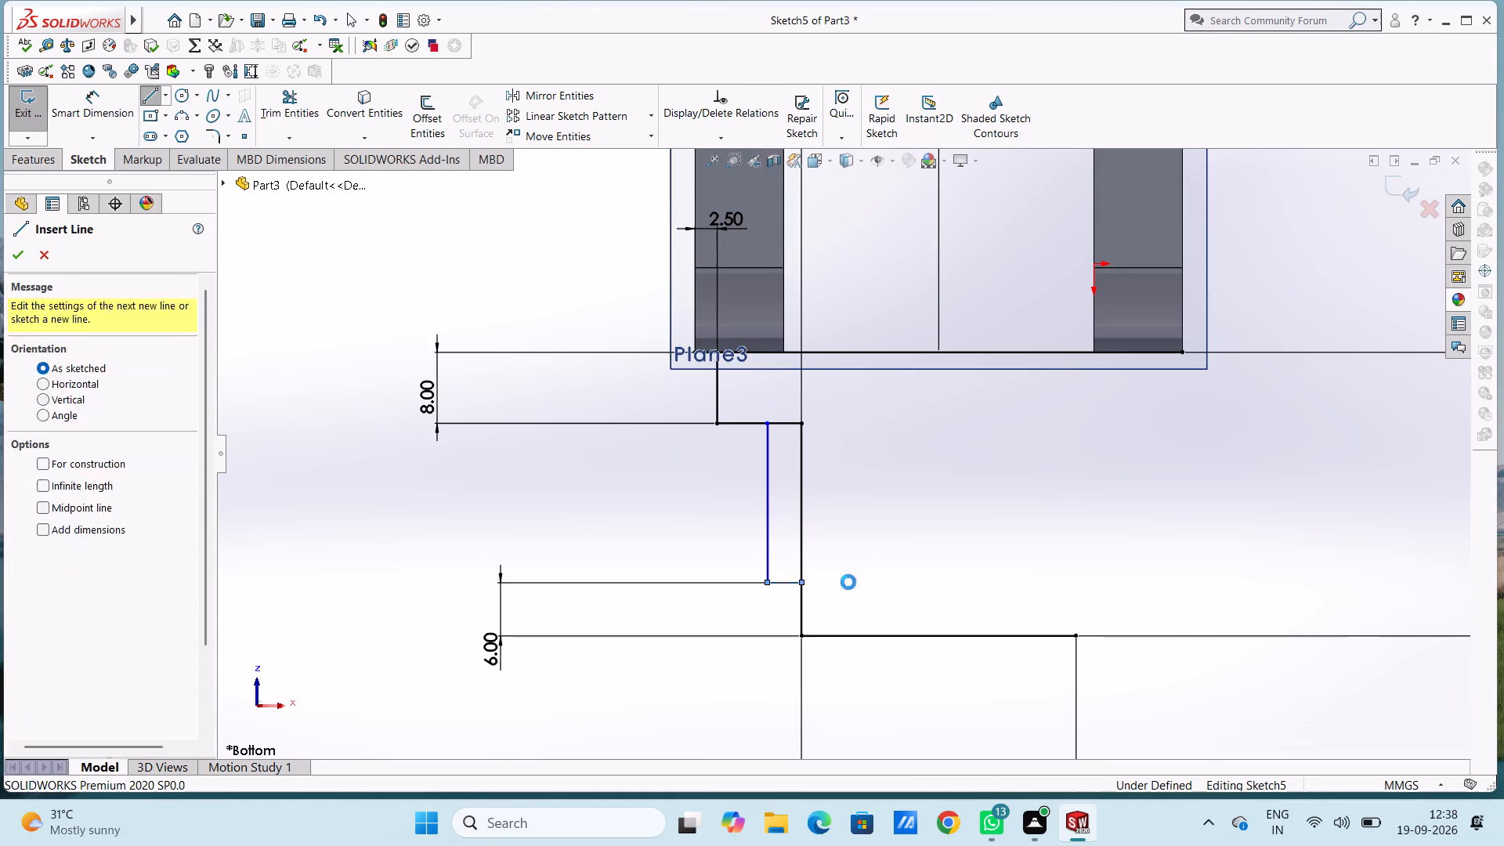
{"action": "key", "text": "Escape"}
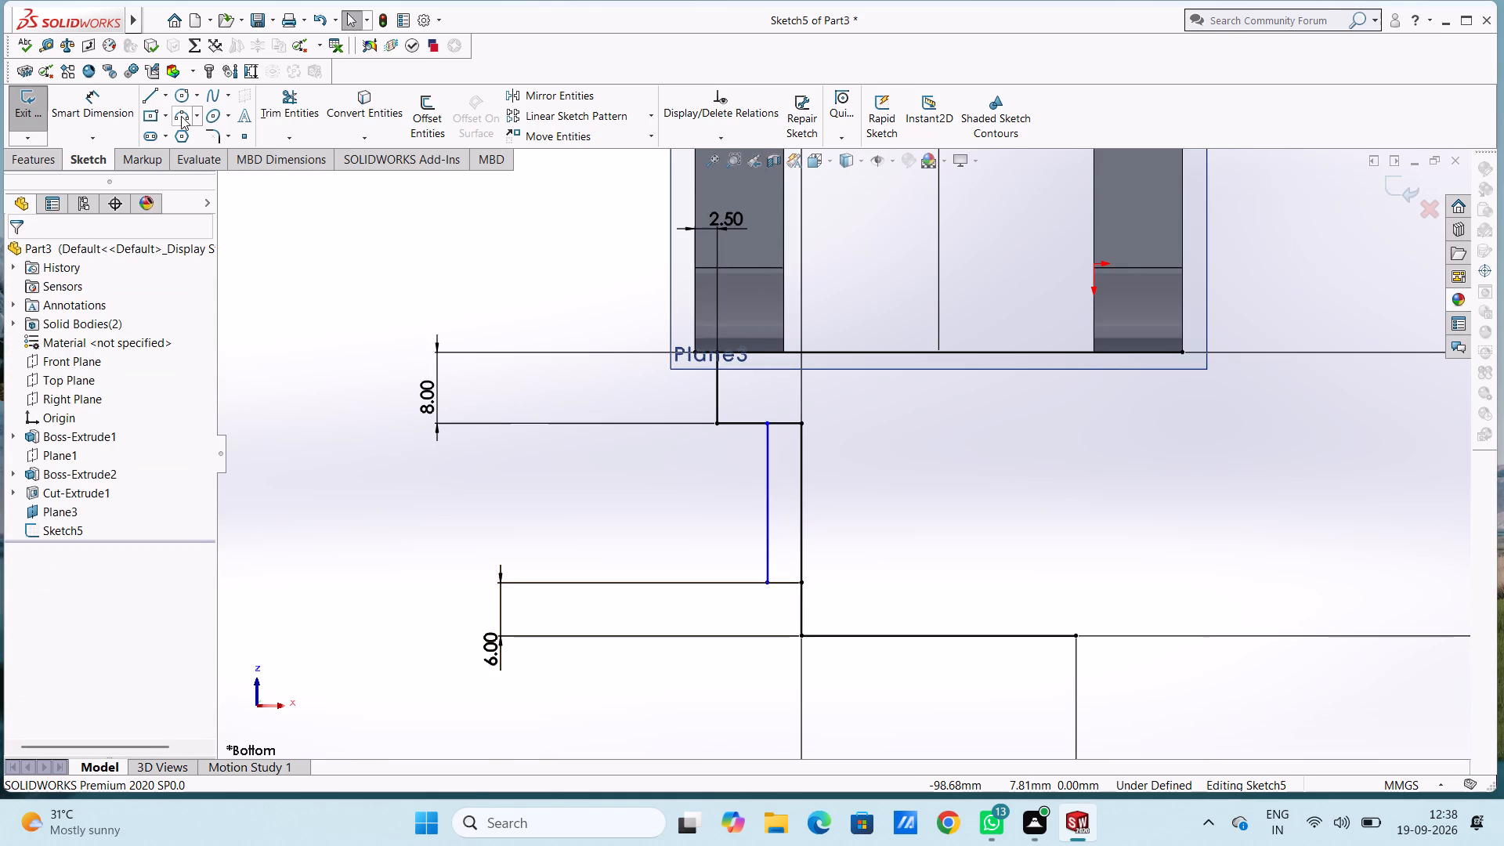
Sketch a 10 mm radius three-point arc from the 8 mm vertical line's bottom endpoint to the 18 mm guide line.
{"action": "left_click_drag", "start_coordinate": [179, 117], "coordinate": [173, 145]}
{"action": "left_click", "coordinate": [714, 425]}
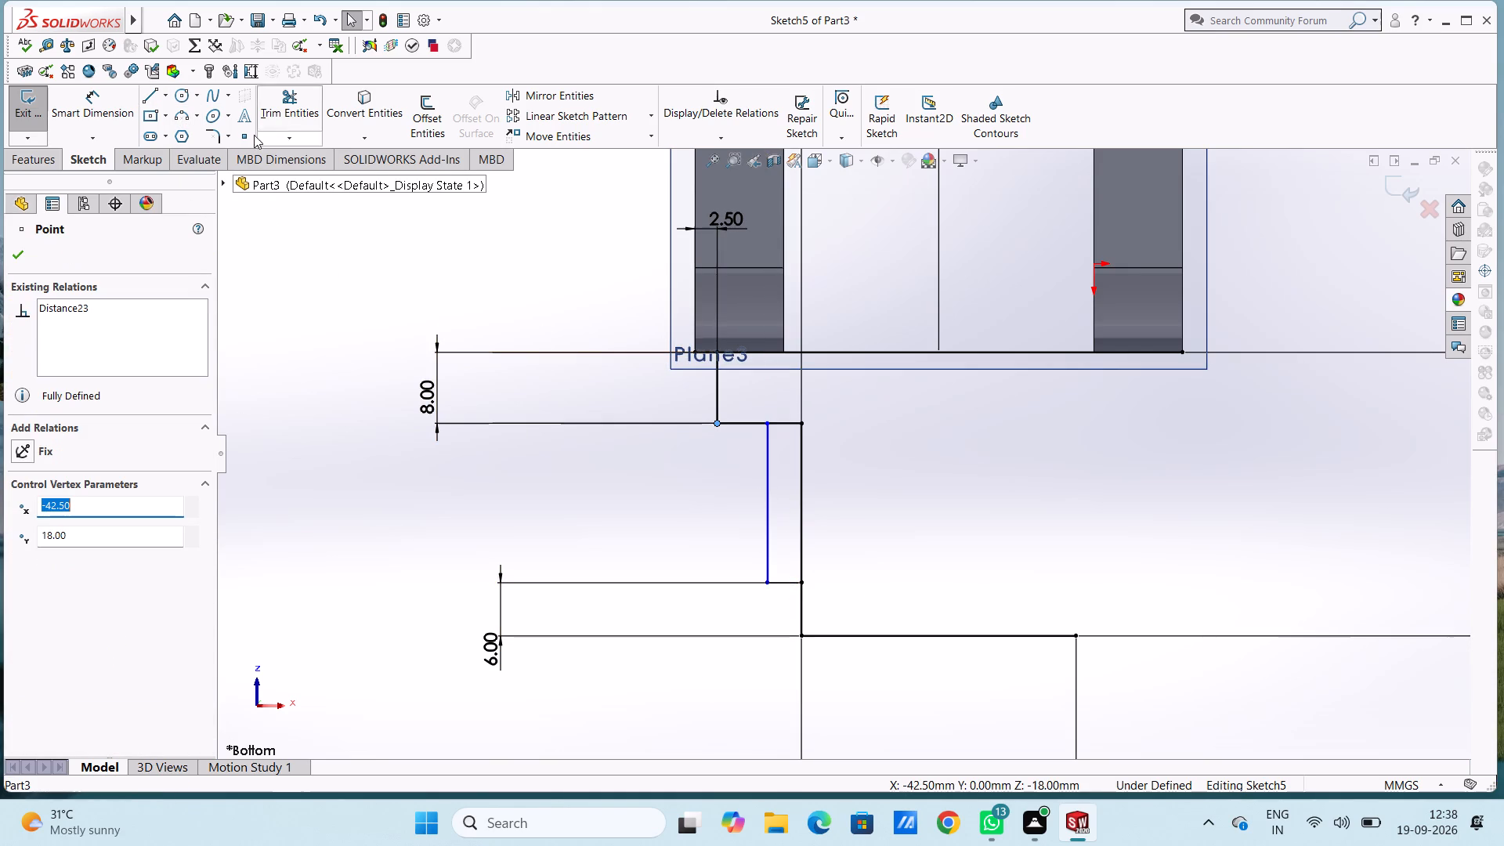
{"action": "left_click", "coordinate": [186, 119]}
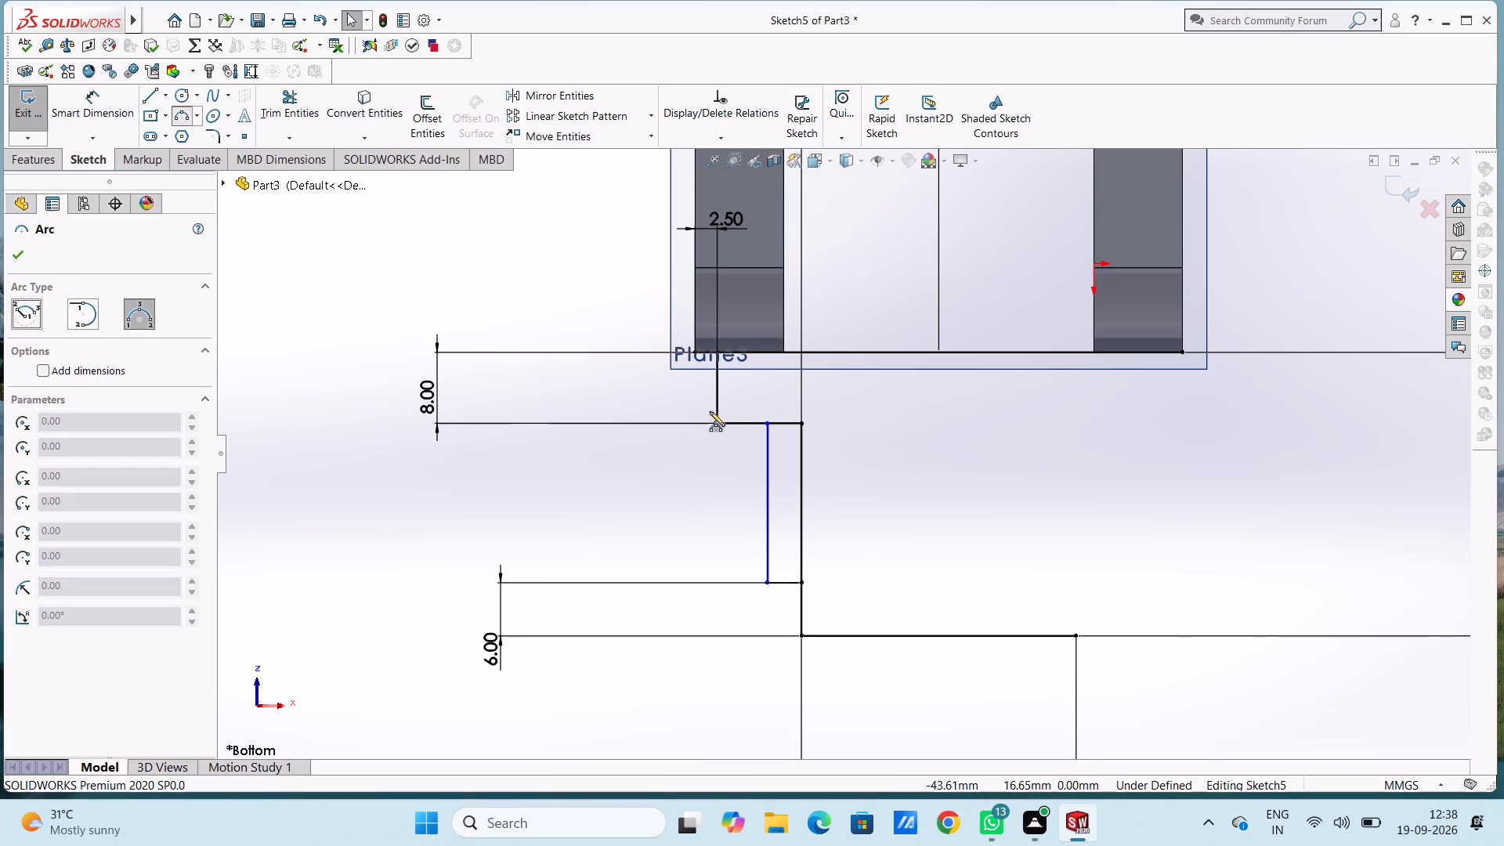
{"action": "left_click", "coordinate": [715, 425]}
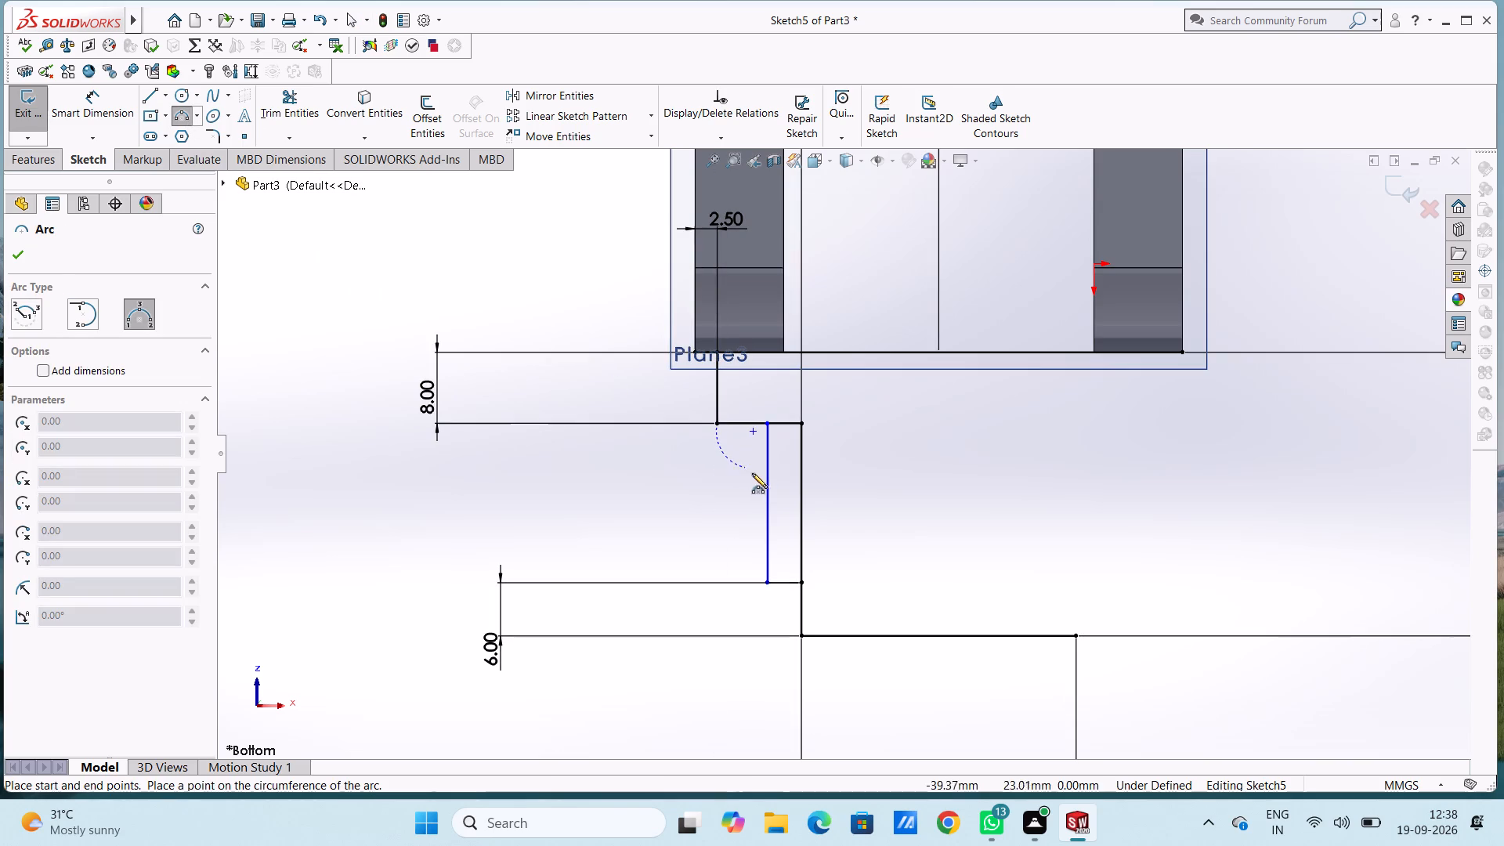
{"action": "left_click", "coordinate": [768, 489]}
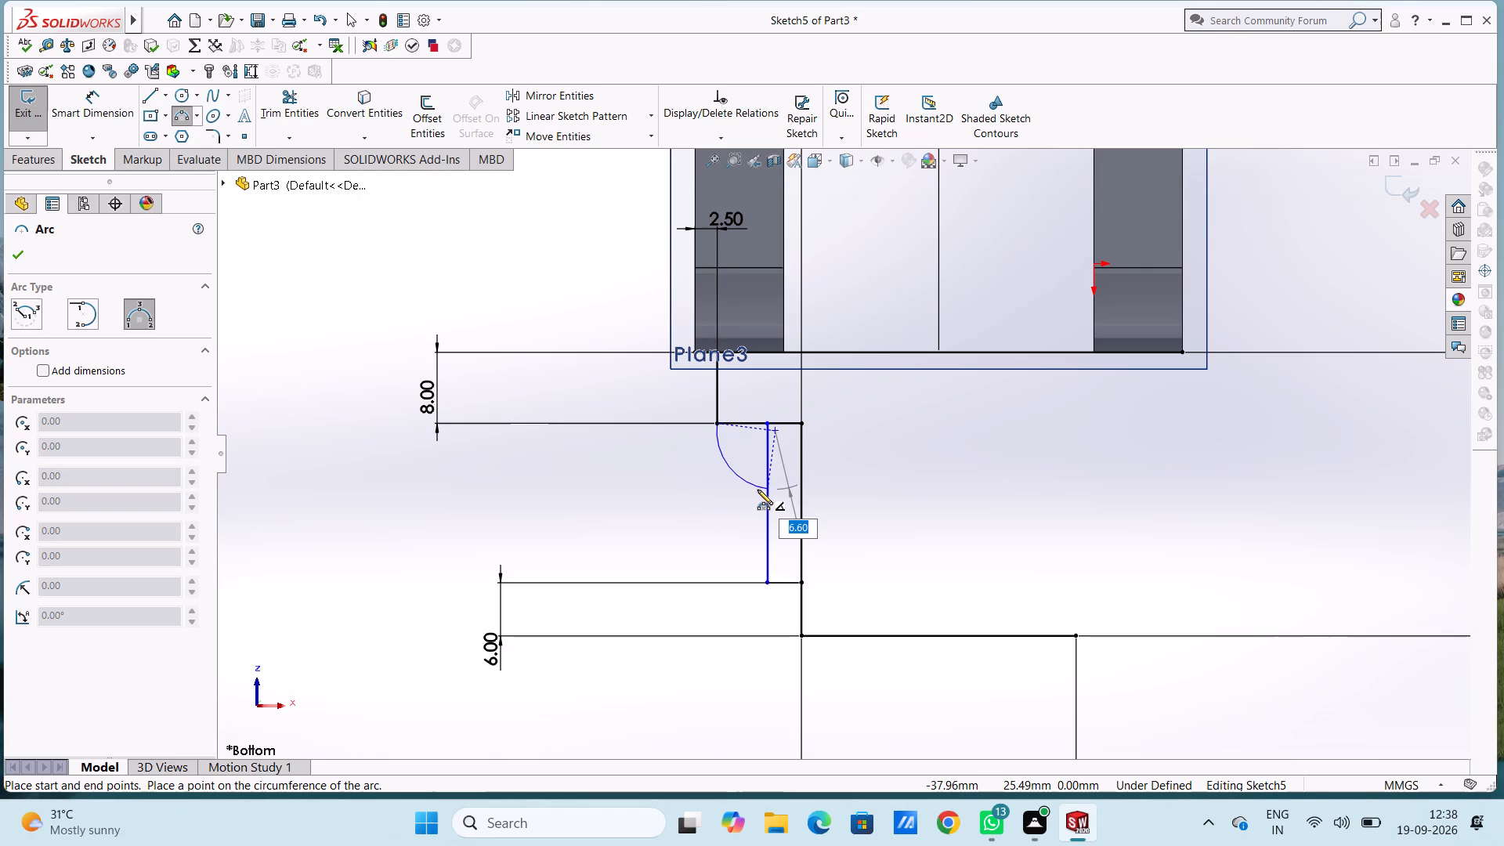
{"action": "type", "text": "10"}
{"action": "key", "text": "Return"}
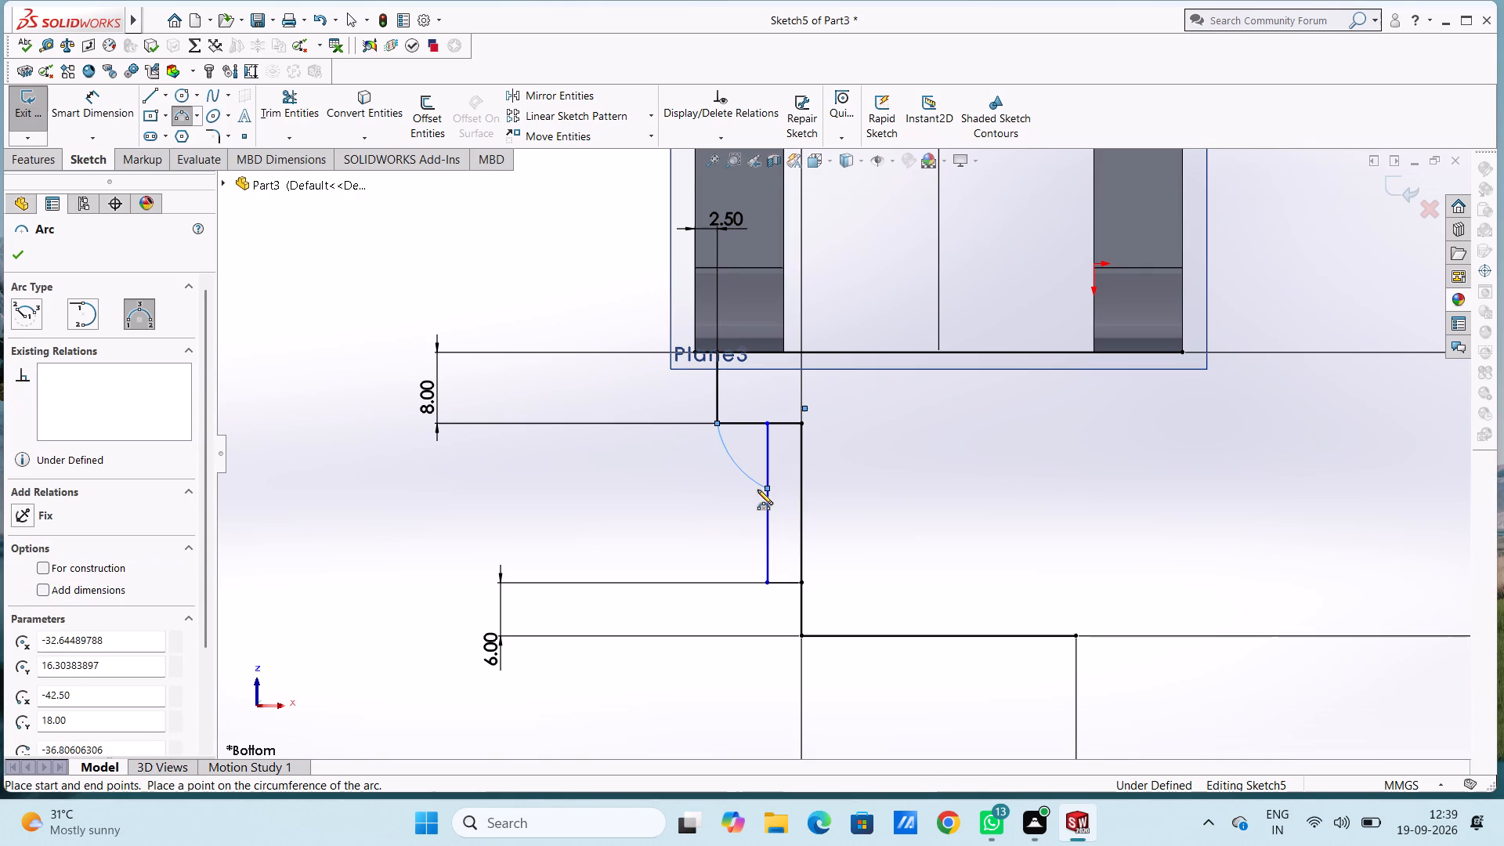
Sketch a second 10 mm radius three-point arc from the first arc's end to the 6 mm line's top endpoint.
{"action": "left_click", "coordinate": [767, 488]}
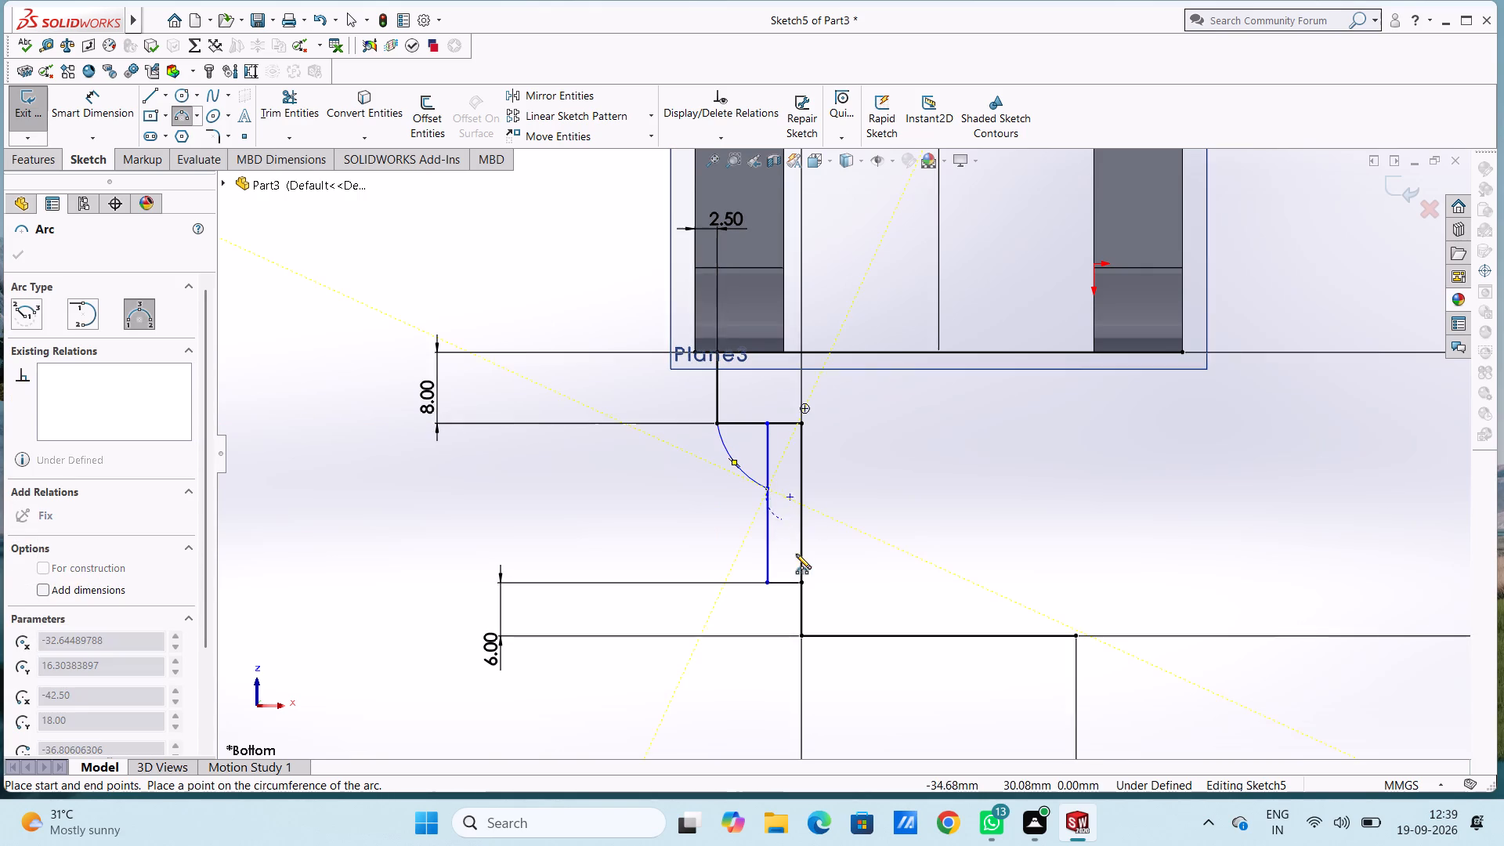
{"action": "left_click", "coordinate": [801, 581]}
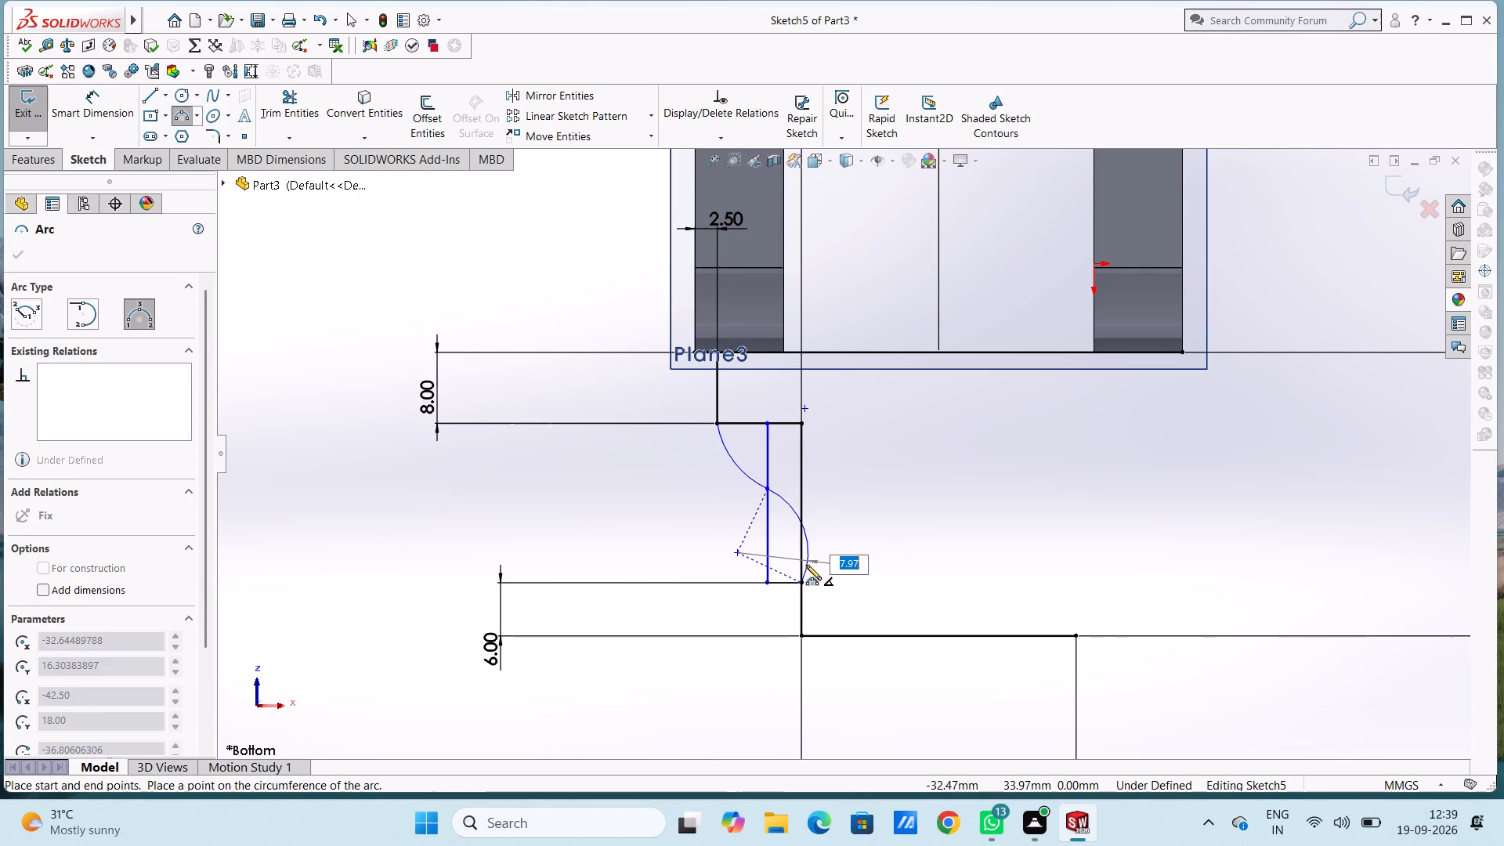
{"action": "type", "text": "10"}
{"action": "key", "text": "Return"}
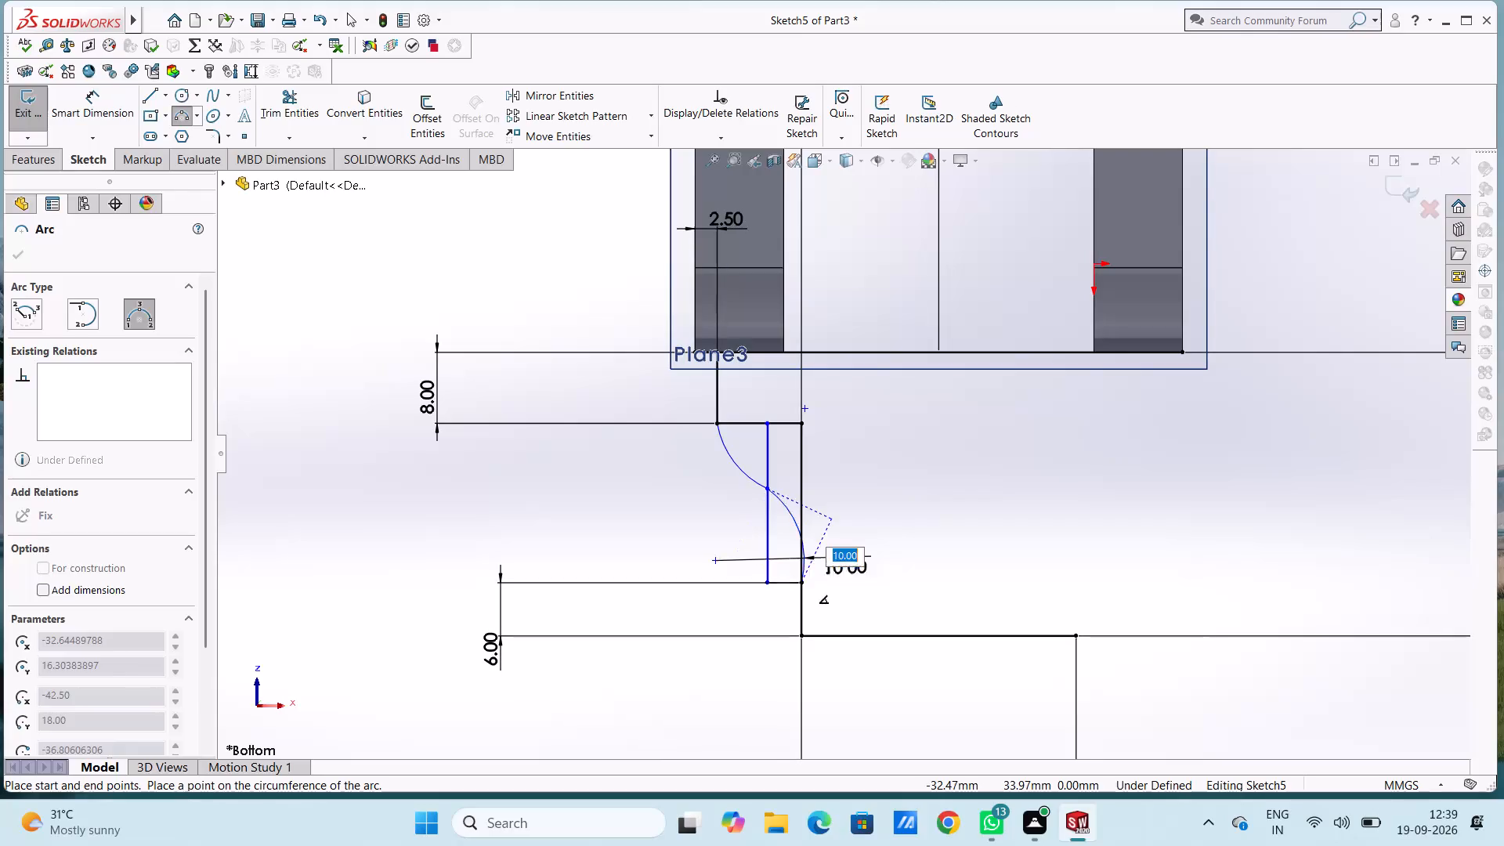
{"action": "key", "text": "Escape"}
{"action": "key", "text": "Escape"}
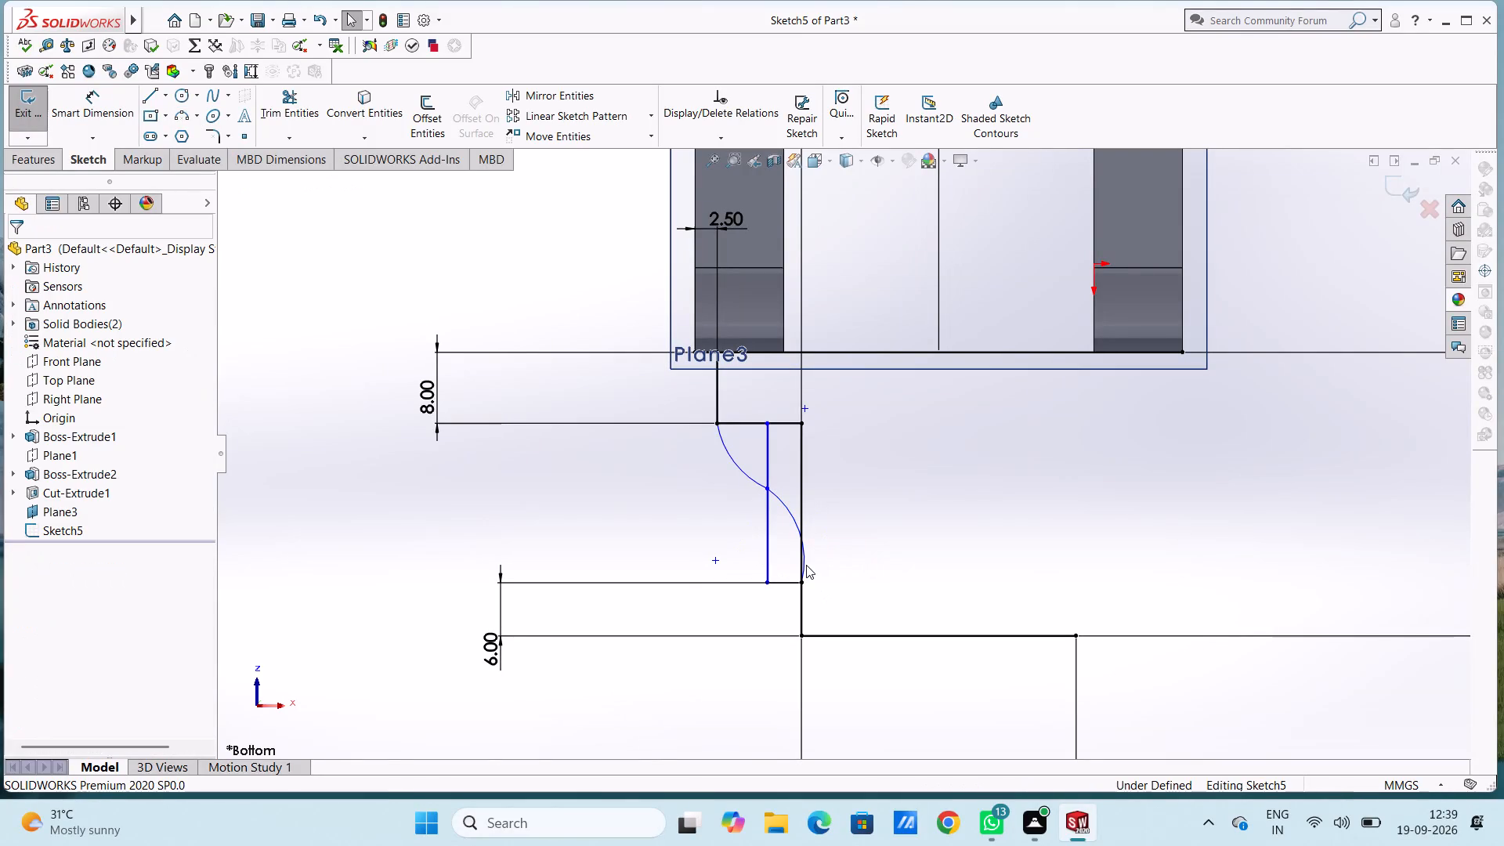
Dimension the upper and lower arcs of the S-curve with a radius of 10 mm each.
{"action": "left_click", "coordinate": [86, 100]}
{"action": "left_click", "coordinate": [729, 455]}
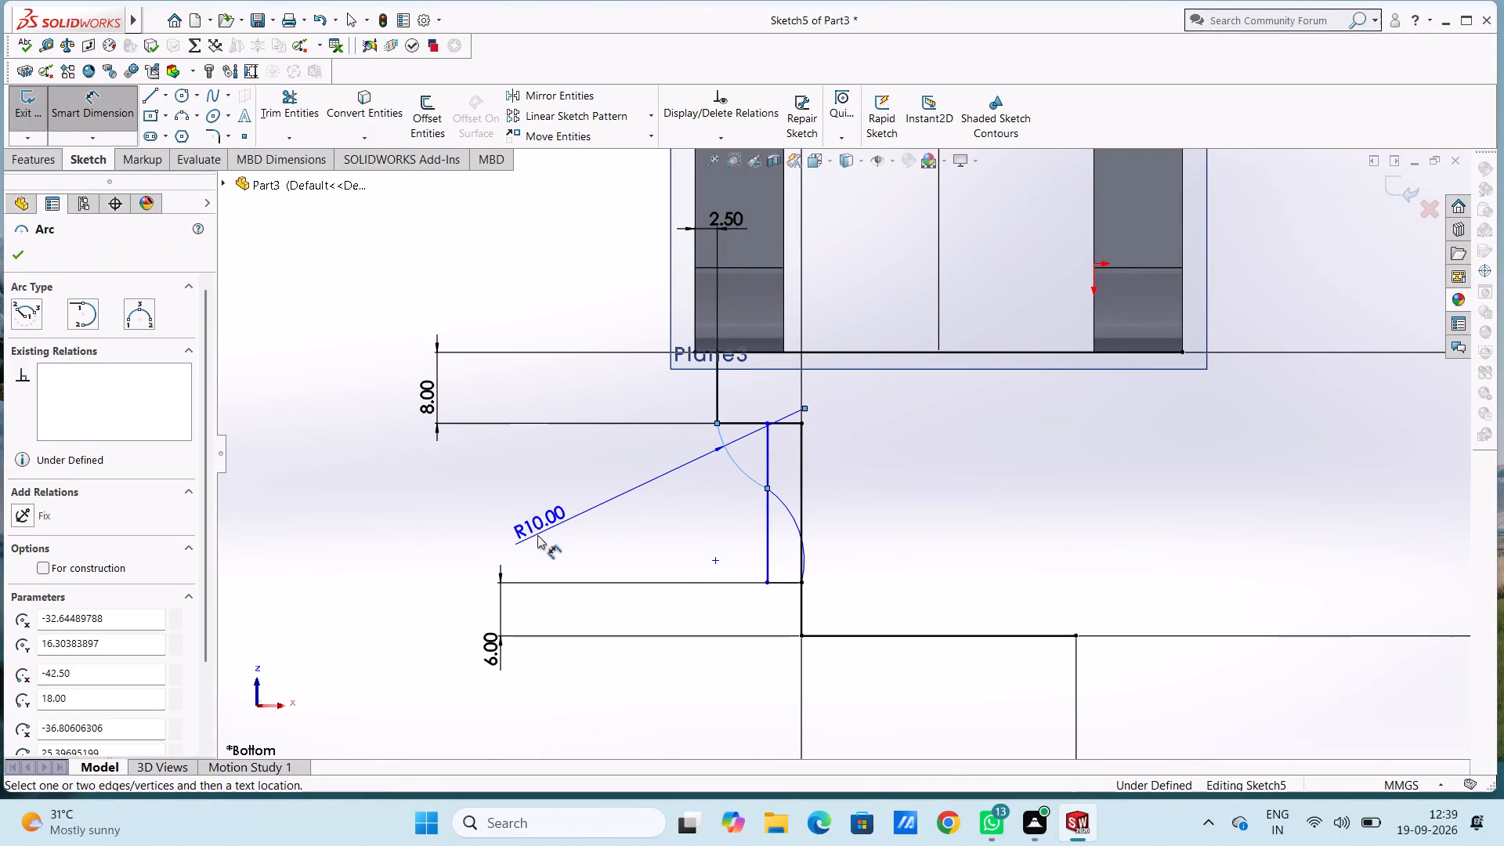
{"action": "left_click", "coordinate": [532, 540]}
{"action": "left_click", "coordinate": [468, 525]}
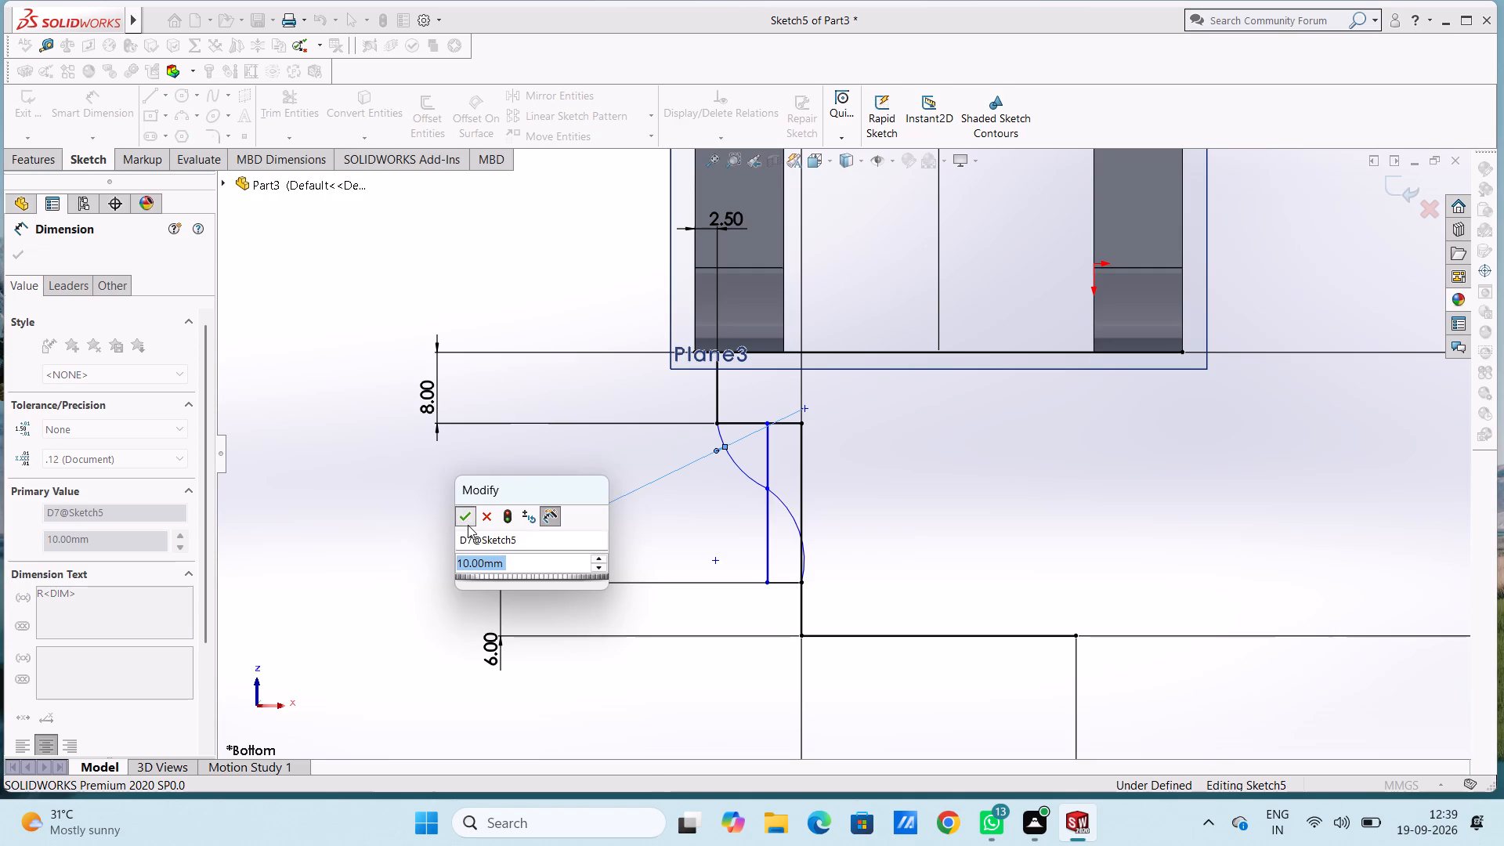
{"action": "left_click", "coordinate": [429, 491]}
{"action": "left_click", "coordinate": [788, 512]}
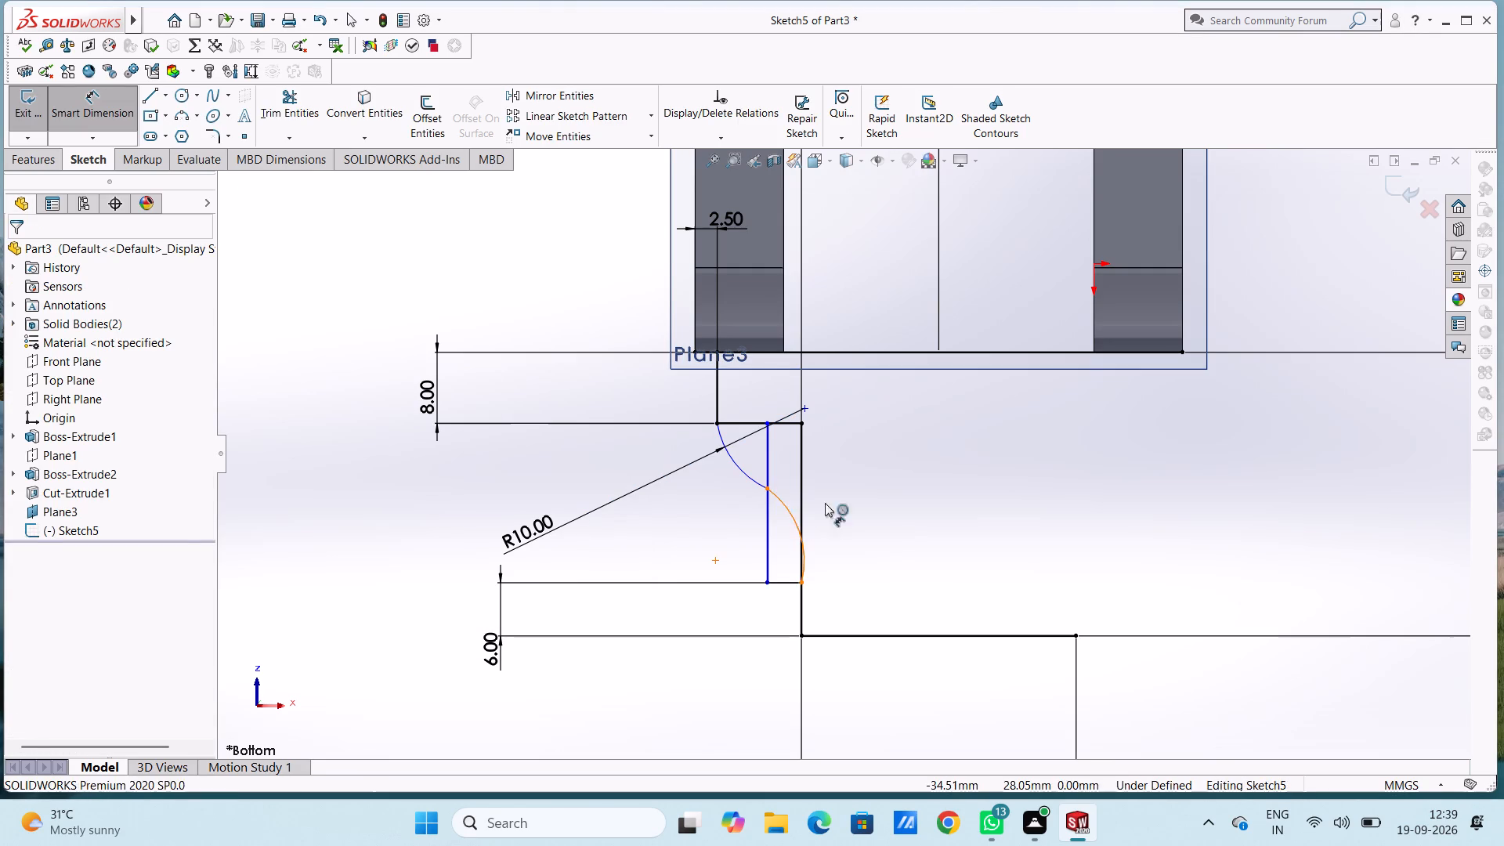
{"action": "left_click", "coordinate": [1057, 468]}
{"action": "left_click", "coordinate": [989, 444]}
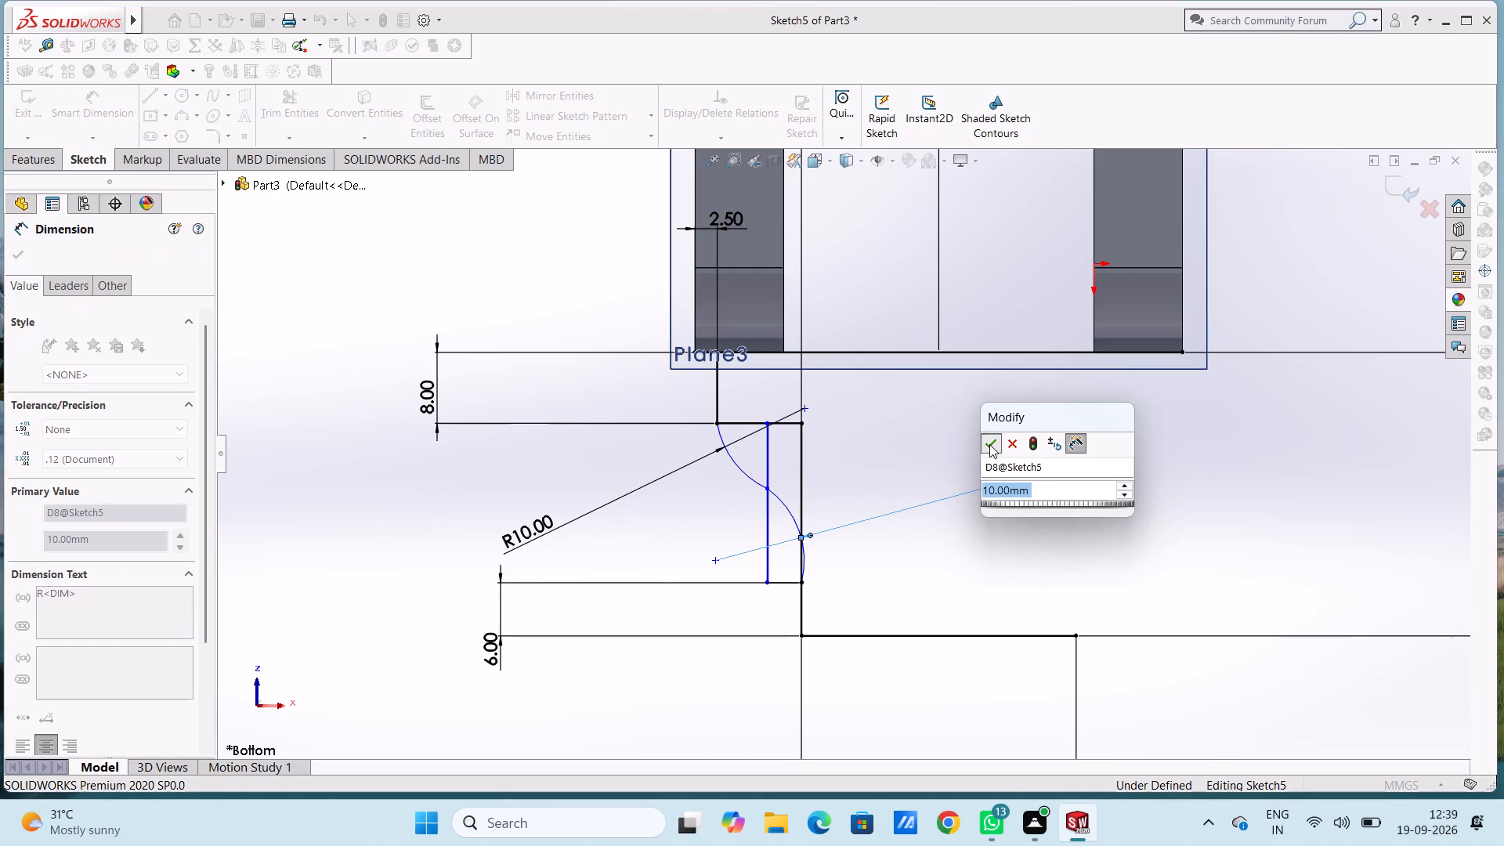
{"action": "left_click", "coordinate": [955, 450]}
{"action": "key", "text": "Escape"}
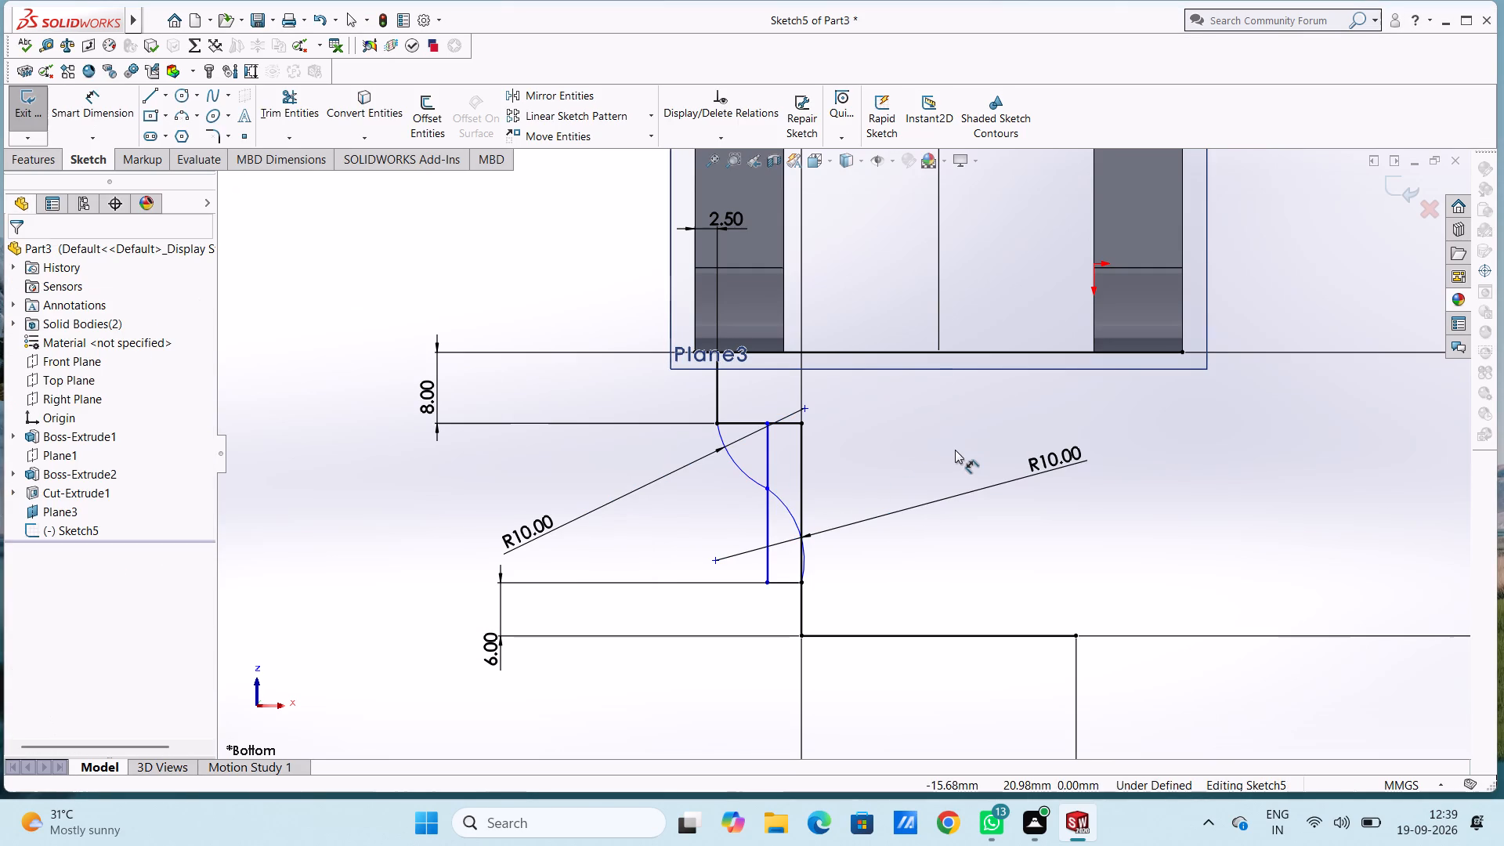
{"action": "key", "text": "Escape"}
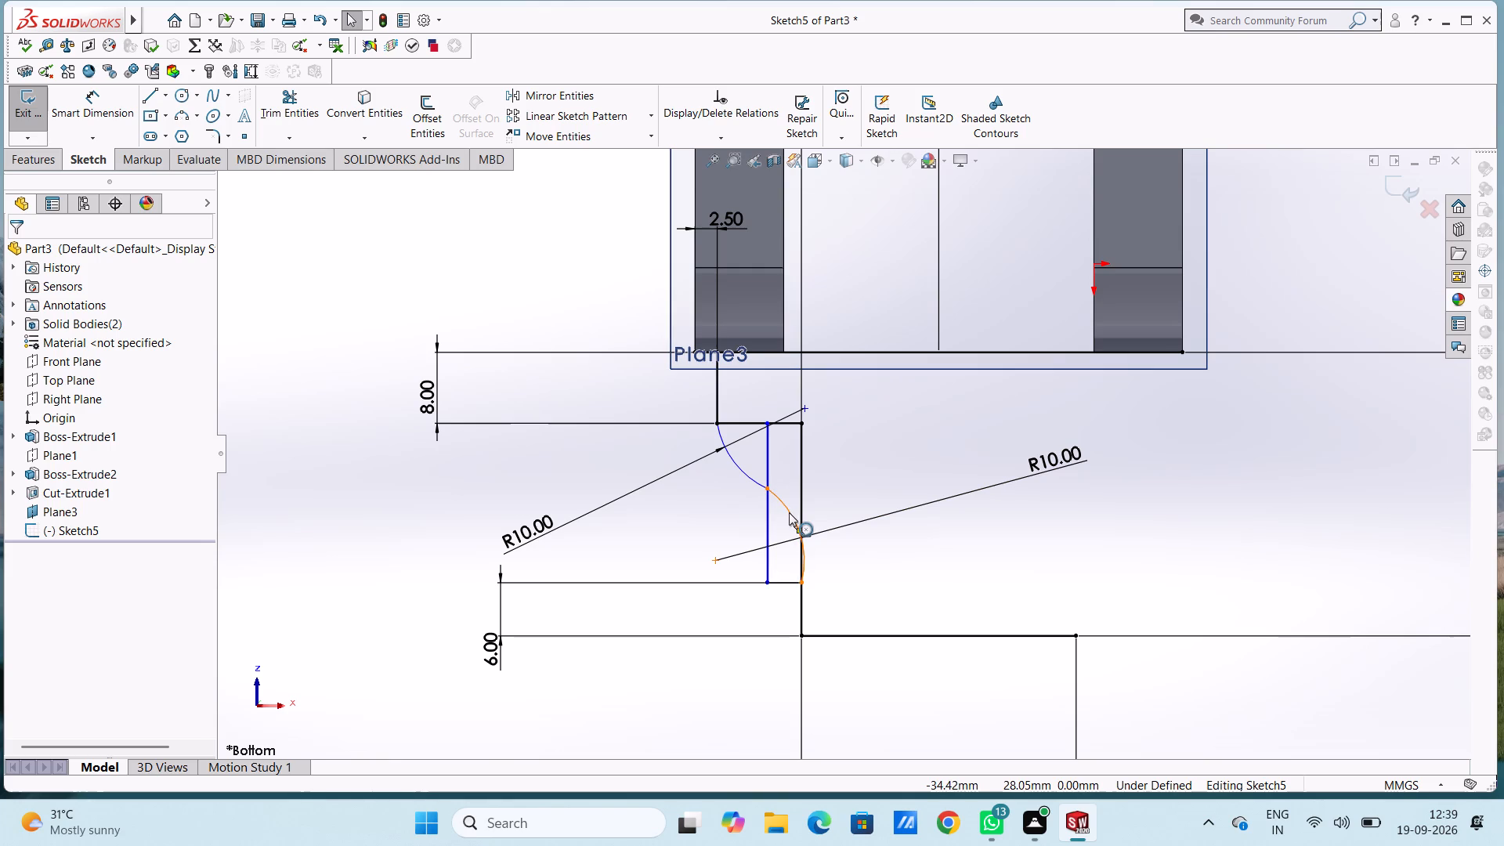
Make the lower R10 arc tangent to the vertical line directly above the 6 mm line.
{"action": "scroll", "coordinate": [808, 591], "scroll_direction": "down", "scroll_amount": 4}
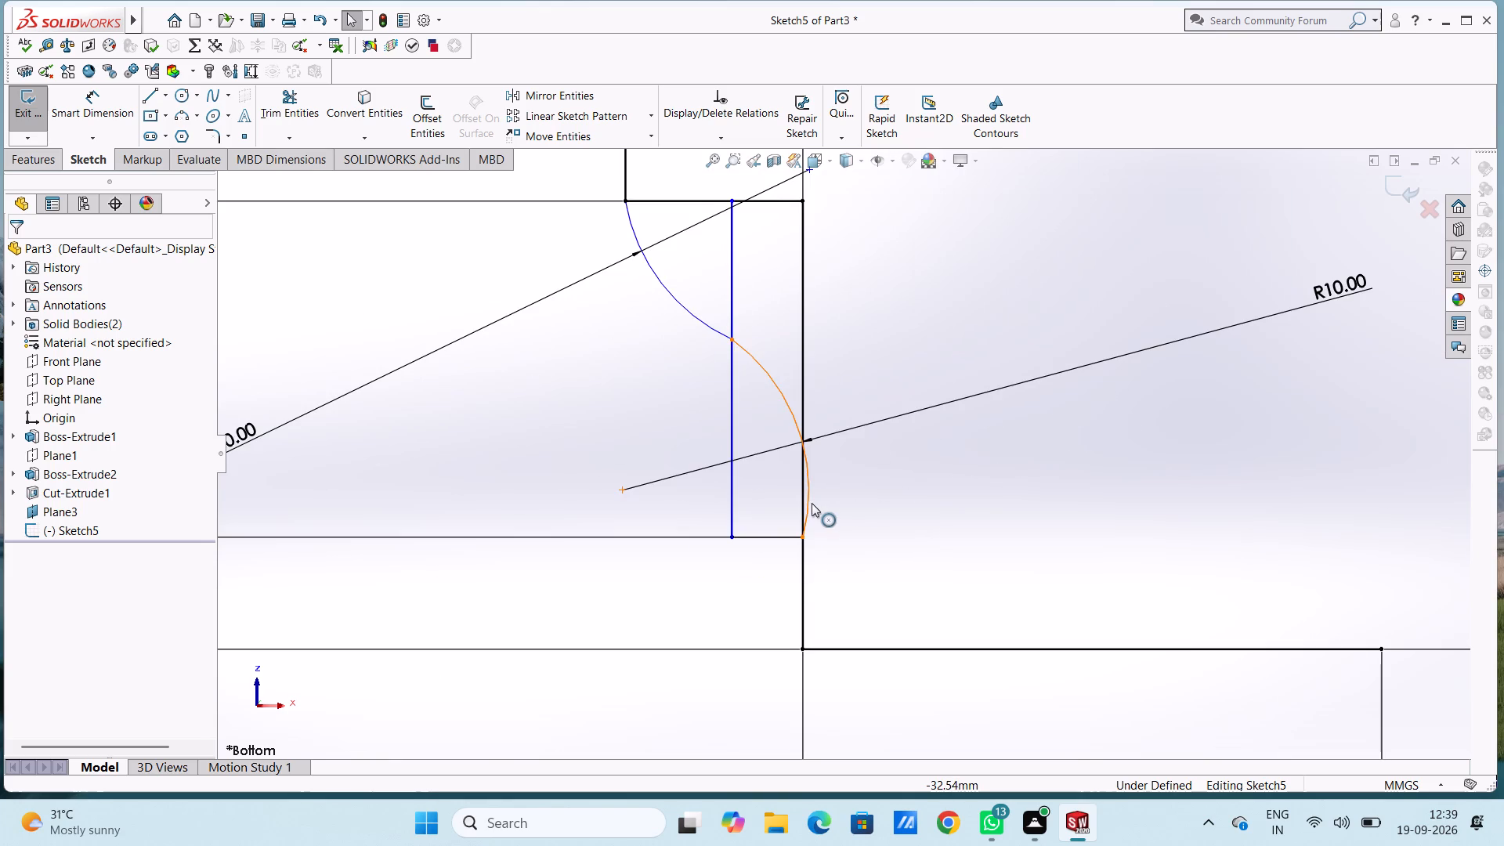
{"action": "left_click", "coordinate": [812, 503]}
{"action": "left_click", "coordinate": [801, 497], "text": "ctrl"}
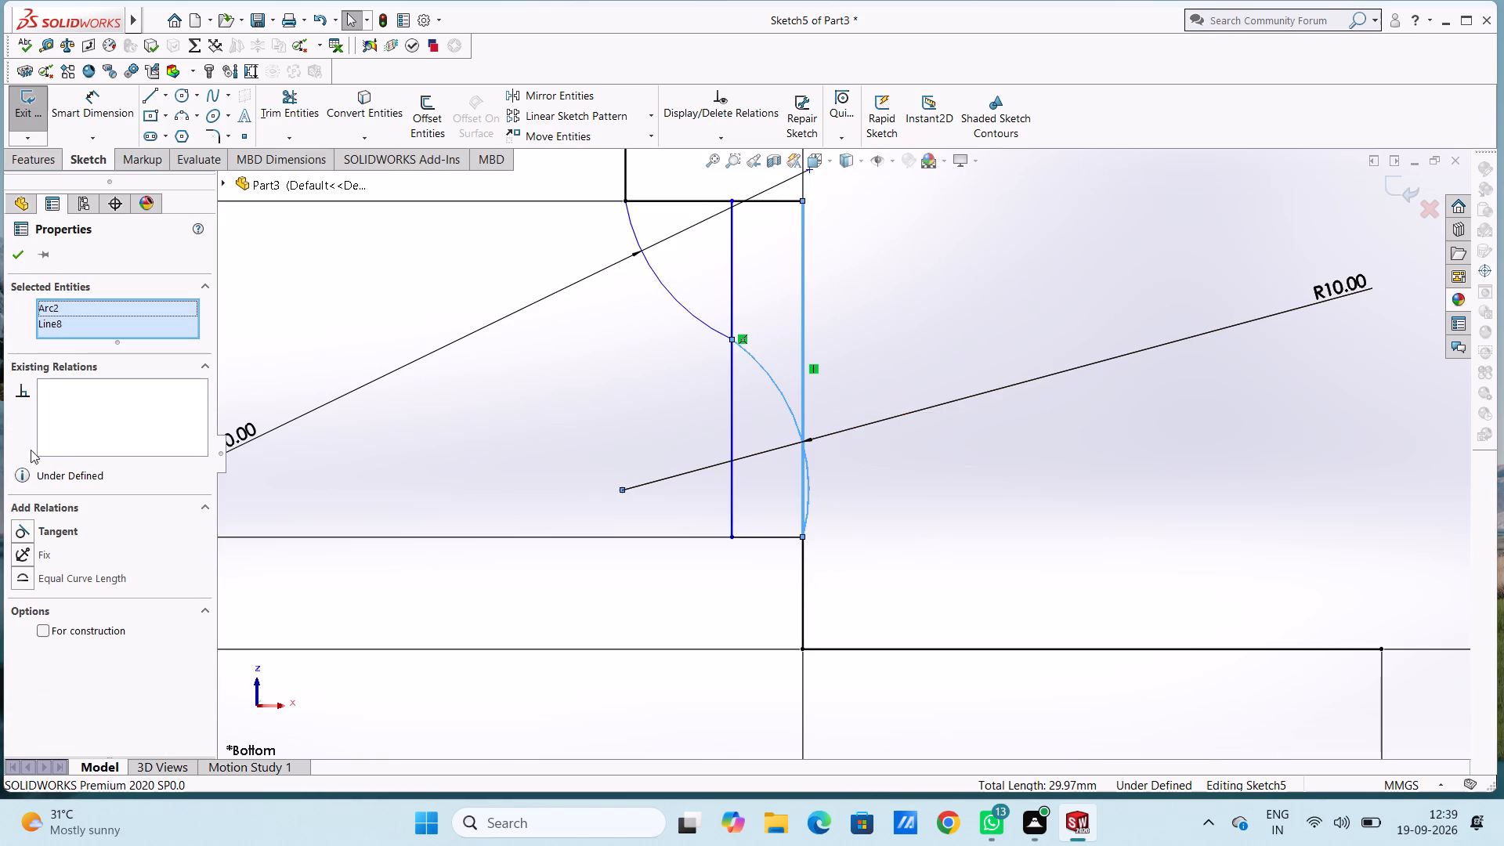
{"action": "left_click", "coordinate": [17, 527]}
{"action": "left_click", "coordinate": [322, 508]}
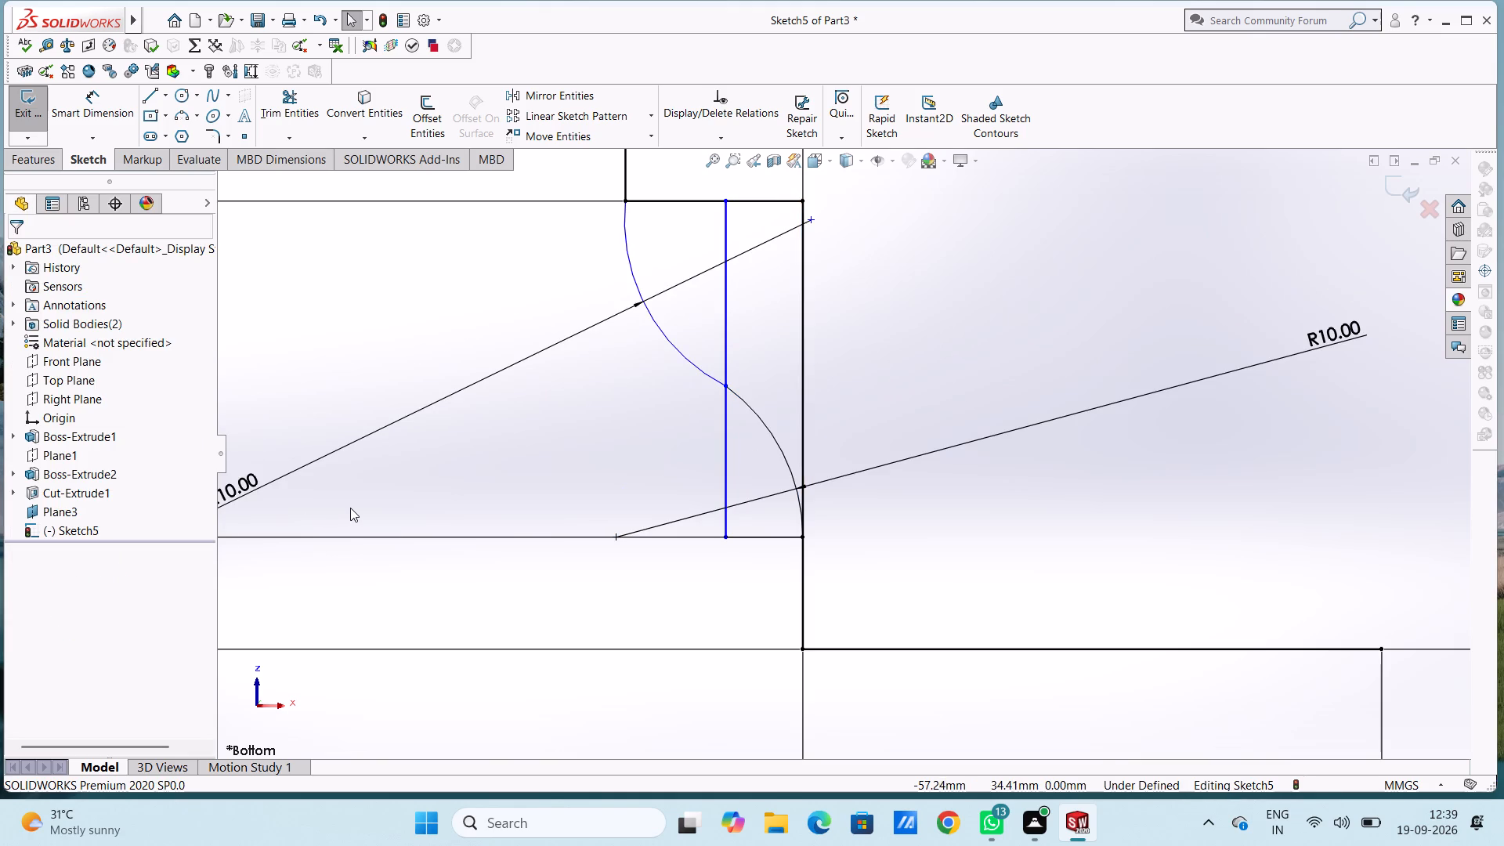
Make the upper and lower R10 arcs tangent to each other.
{"action": "scroll", "coordinate": [351, 508], "scroll_direction": "up", "scroll_amount": 4}
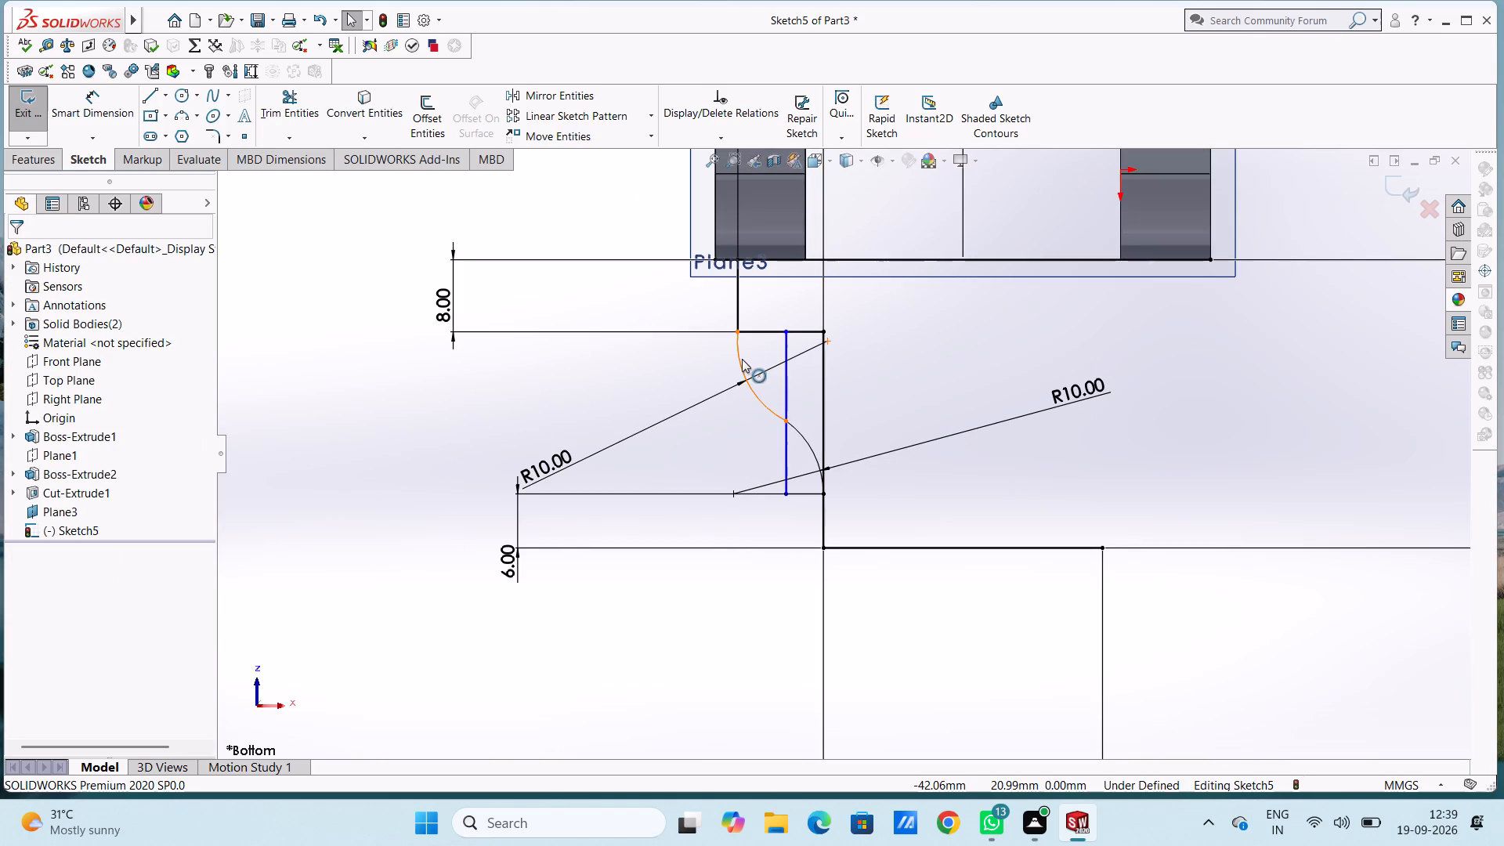
{"action": "left_click", "coordinate": [742, 359]}
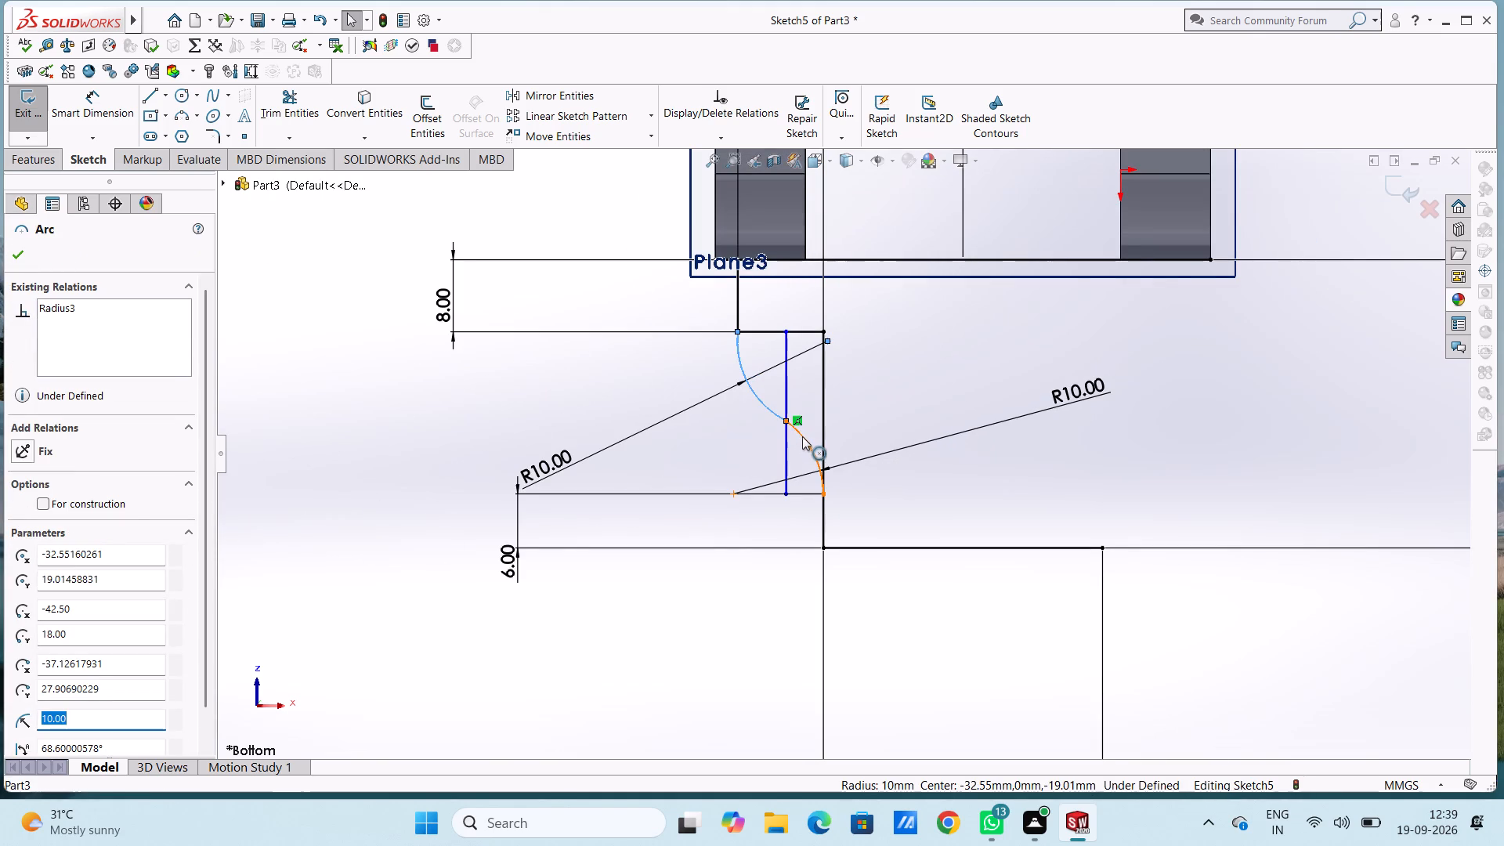
{"action": "left_click", "coordinate": [802, 436], "text": "ctrl"}
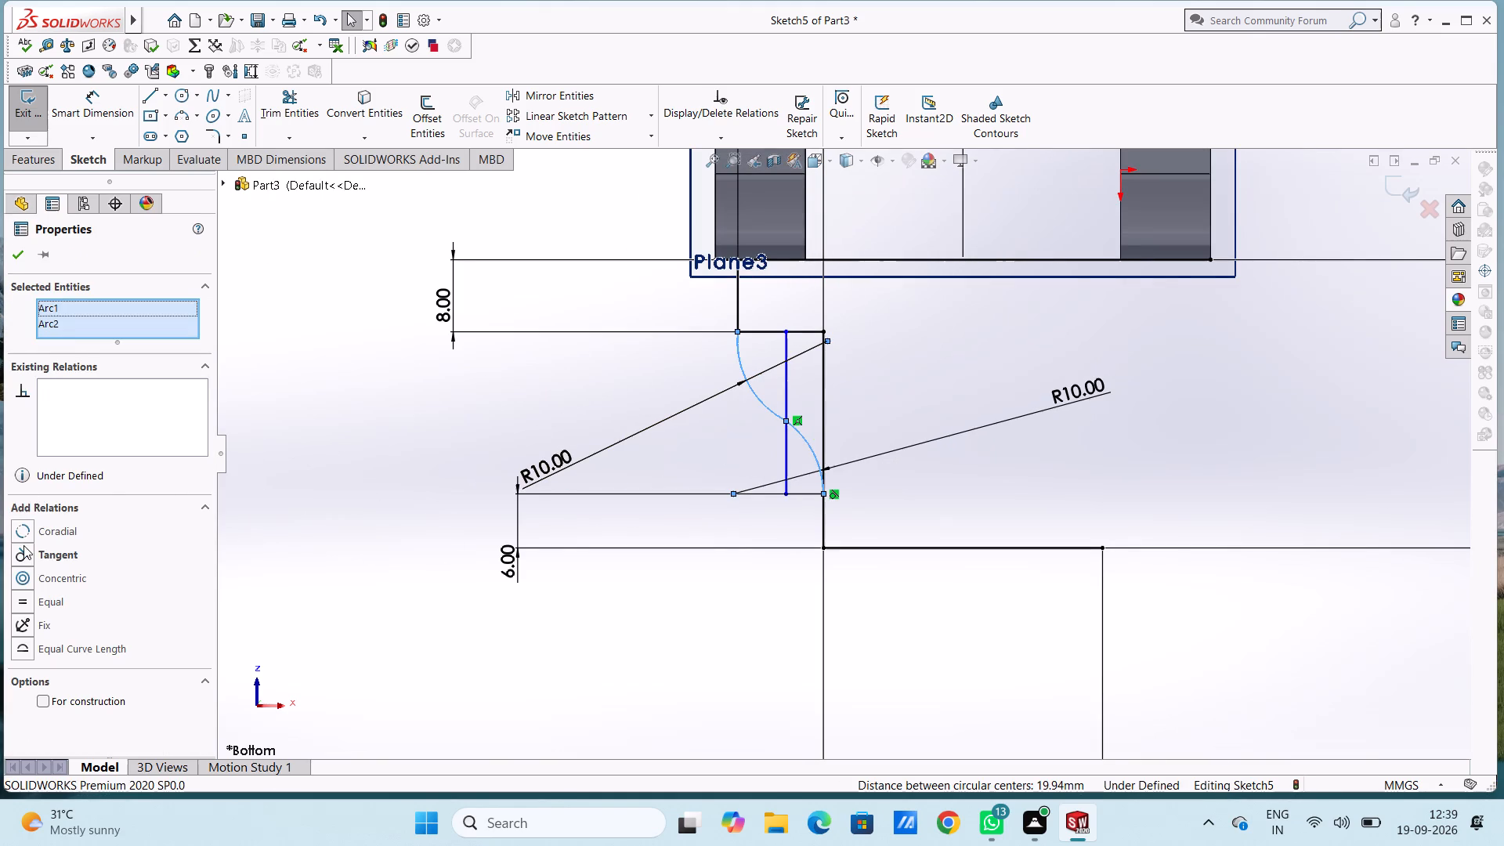
{"action": "left_click", "coordinate": [23, 552]}
{"action": "left_click", "coordinate": [333, 464]}
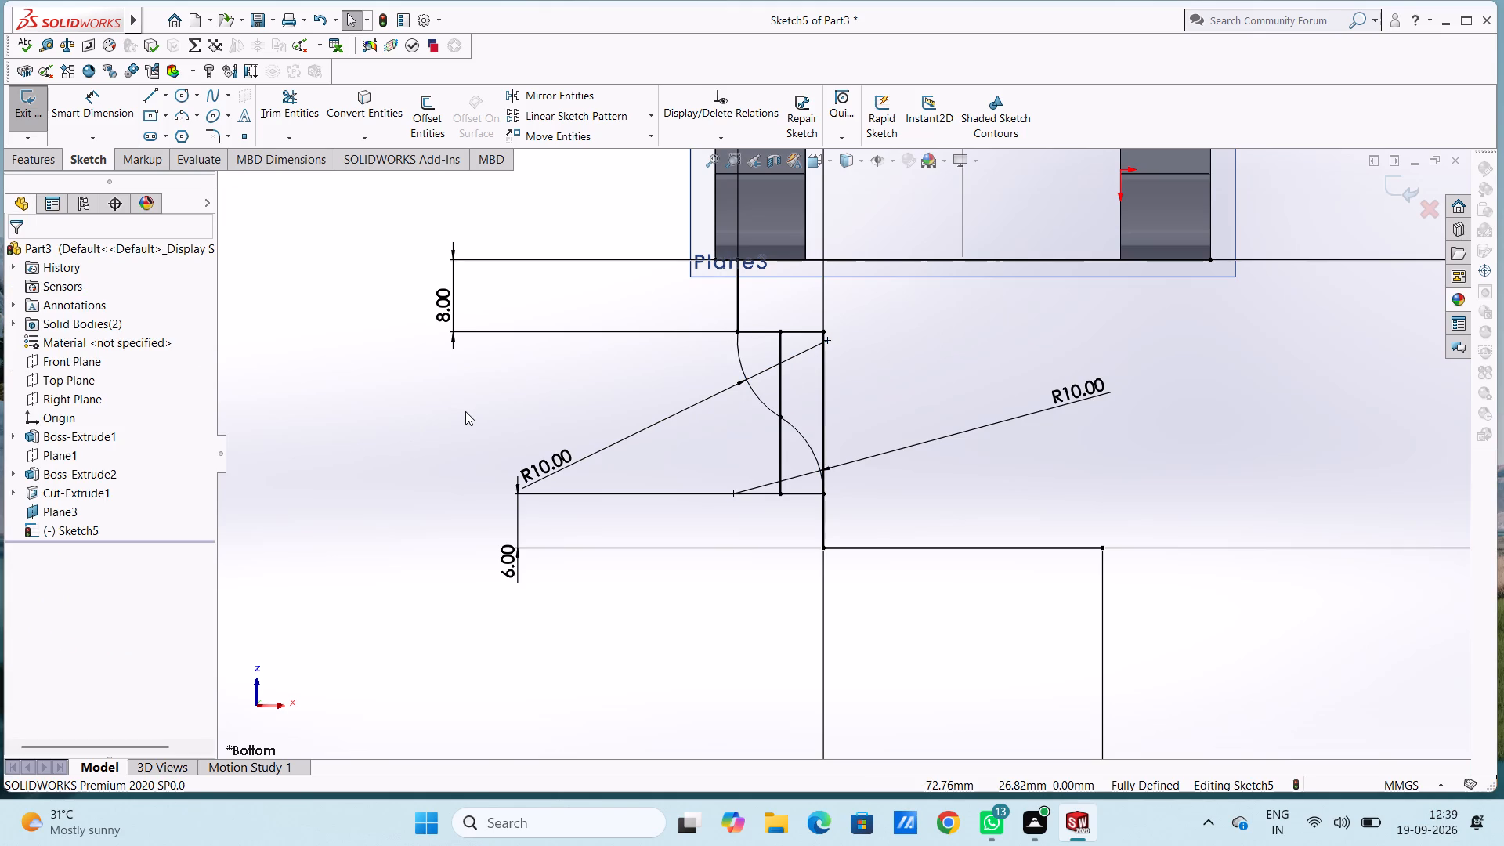
Trim away the two vertical and two short horizontal guide lines around the arcs, leaving the S-curve between the 8 mm and 6 mm lines.
{"action": "left_click", "coordinate": [287, 106]}
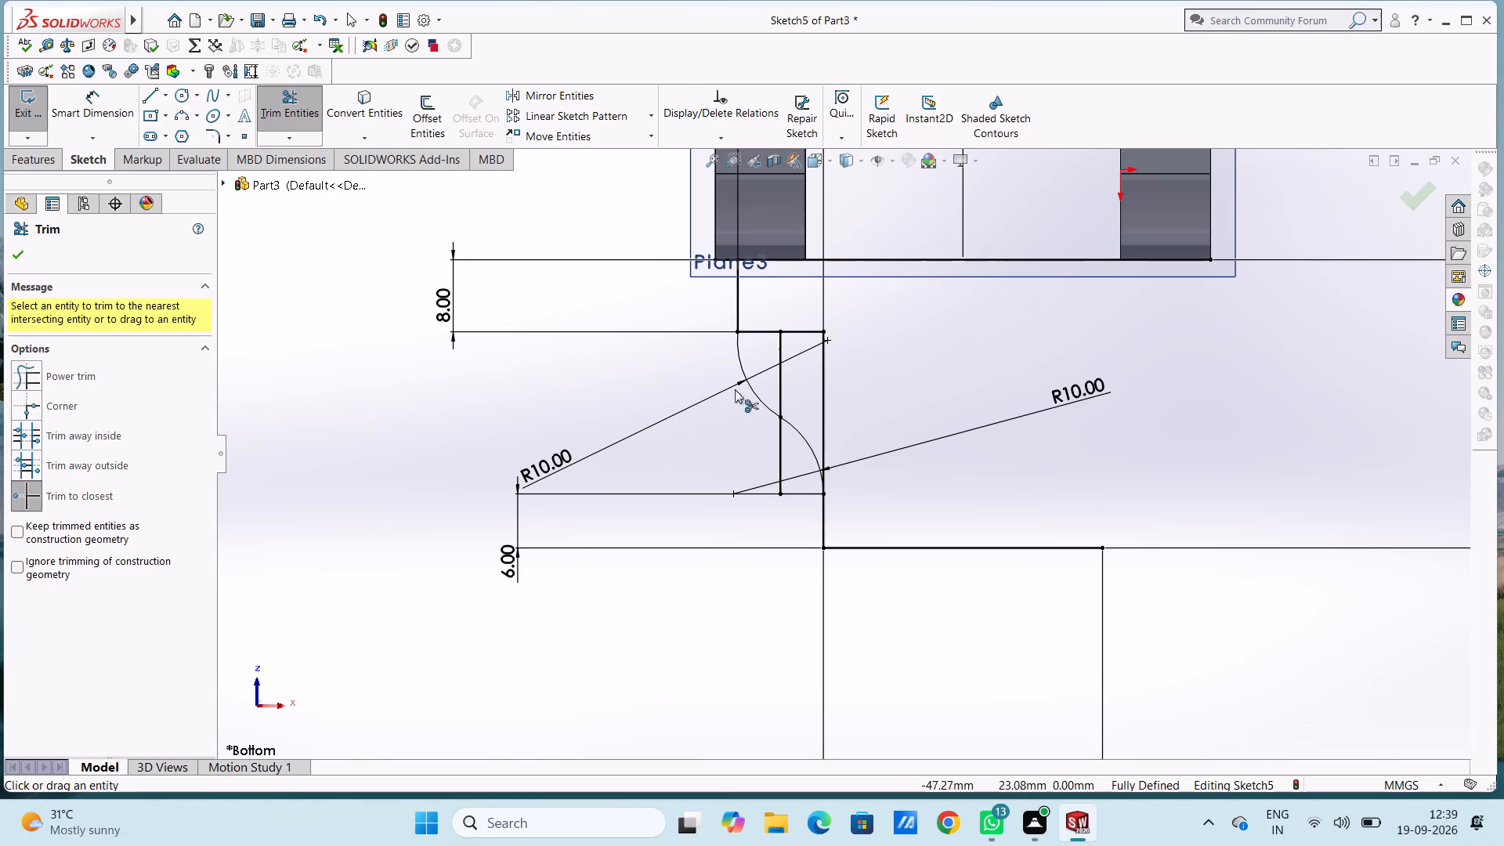
{"action": "left_click", "coordinate": [779, 385]}
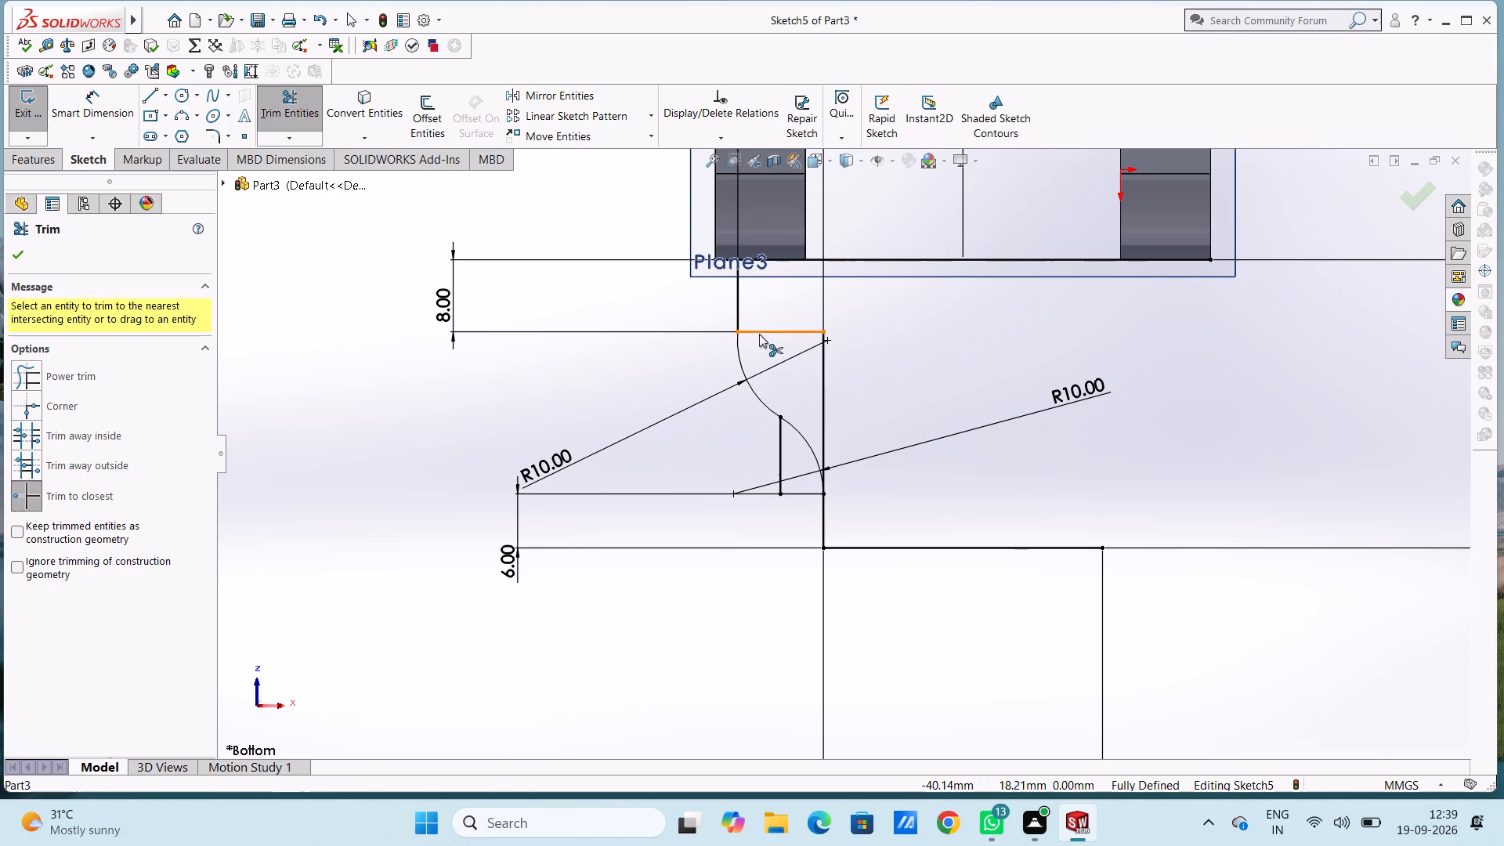
{"action": "left_click", "coordinate": [759, 333]}
{"action": "left_click", "coordinate": [777, 450]}
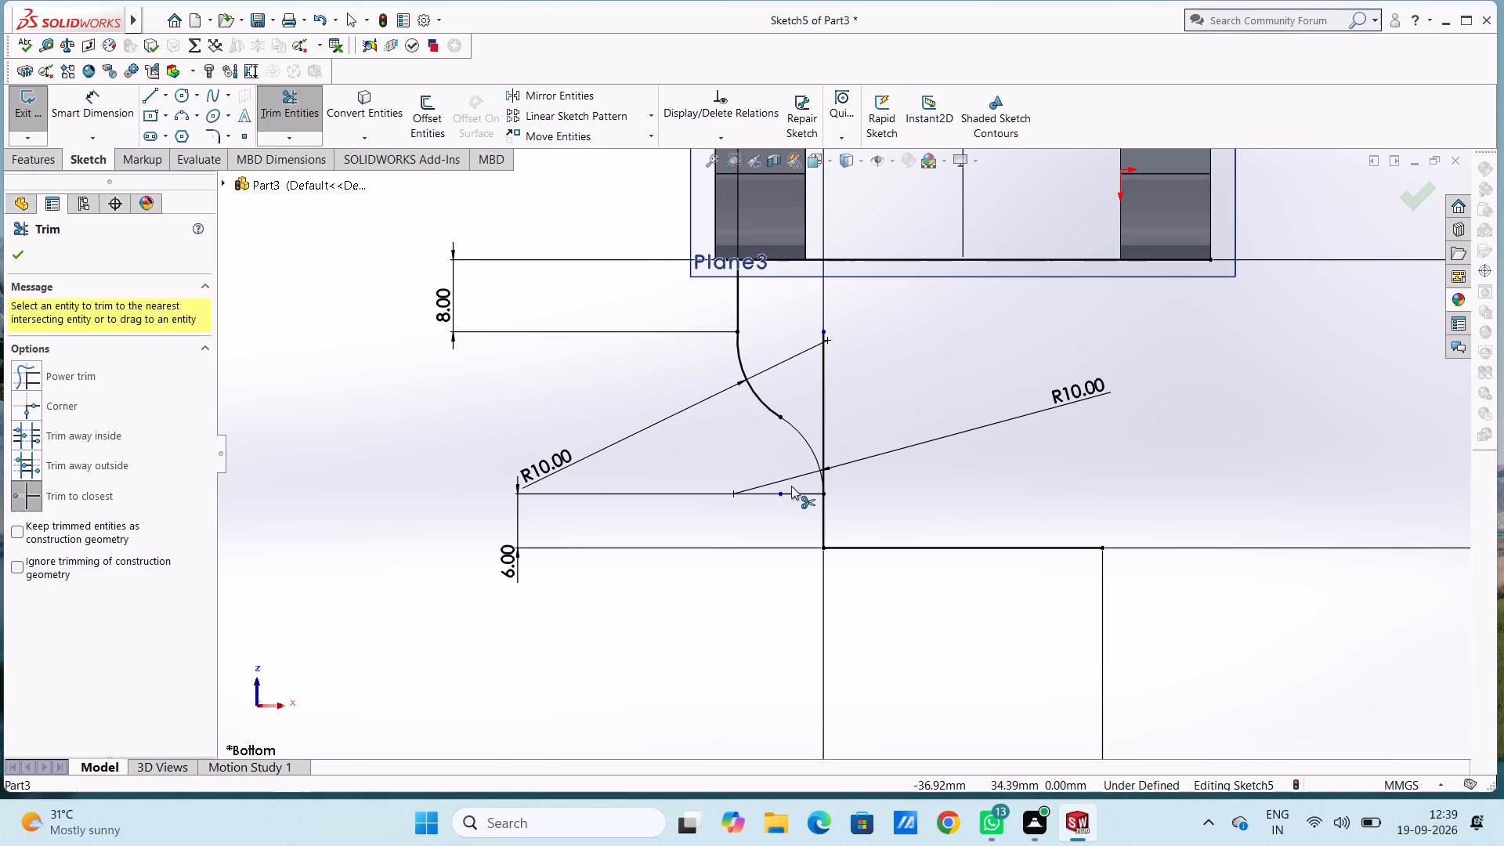
{"action": "left_click", "coordinate": [795, 493]}
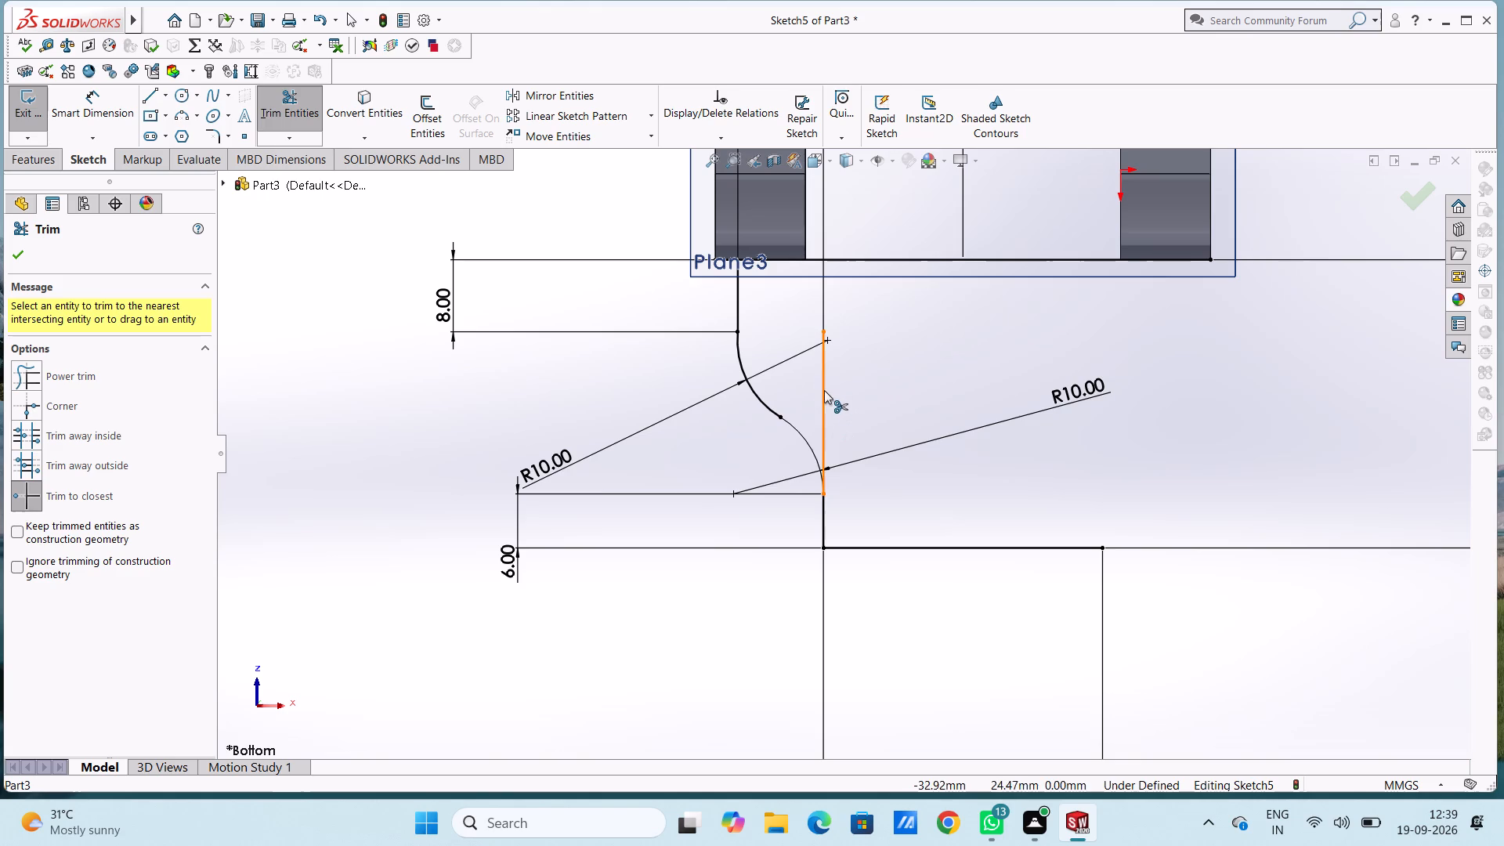
{"action": "left_click", "coordinate": [824, 390]}
{"action": "left_click", "coordinate": [826, 371]}
{"action": "left_click", "coordinate": [824, 362]}
{"action": "left_click_drag", "start_coordinate": [824, 378], "coordinate": [836, 472]}
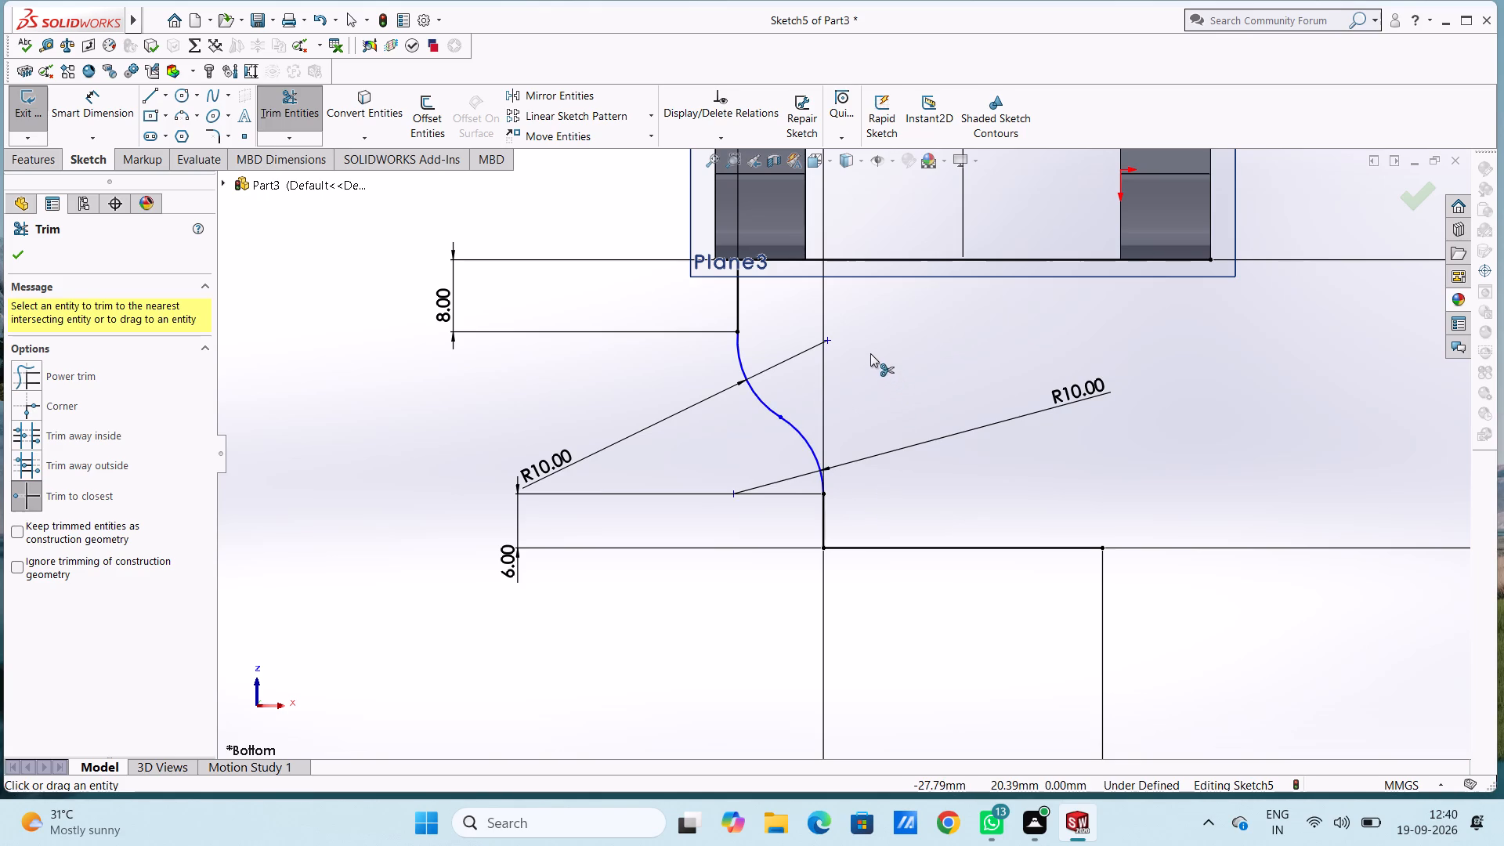
{"action": "key", "text": "Escape"}
{"action": "key", "text": "Escape"}
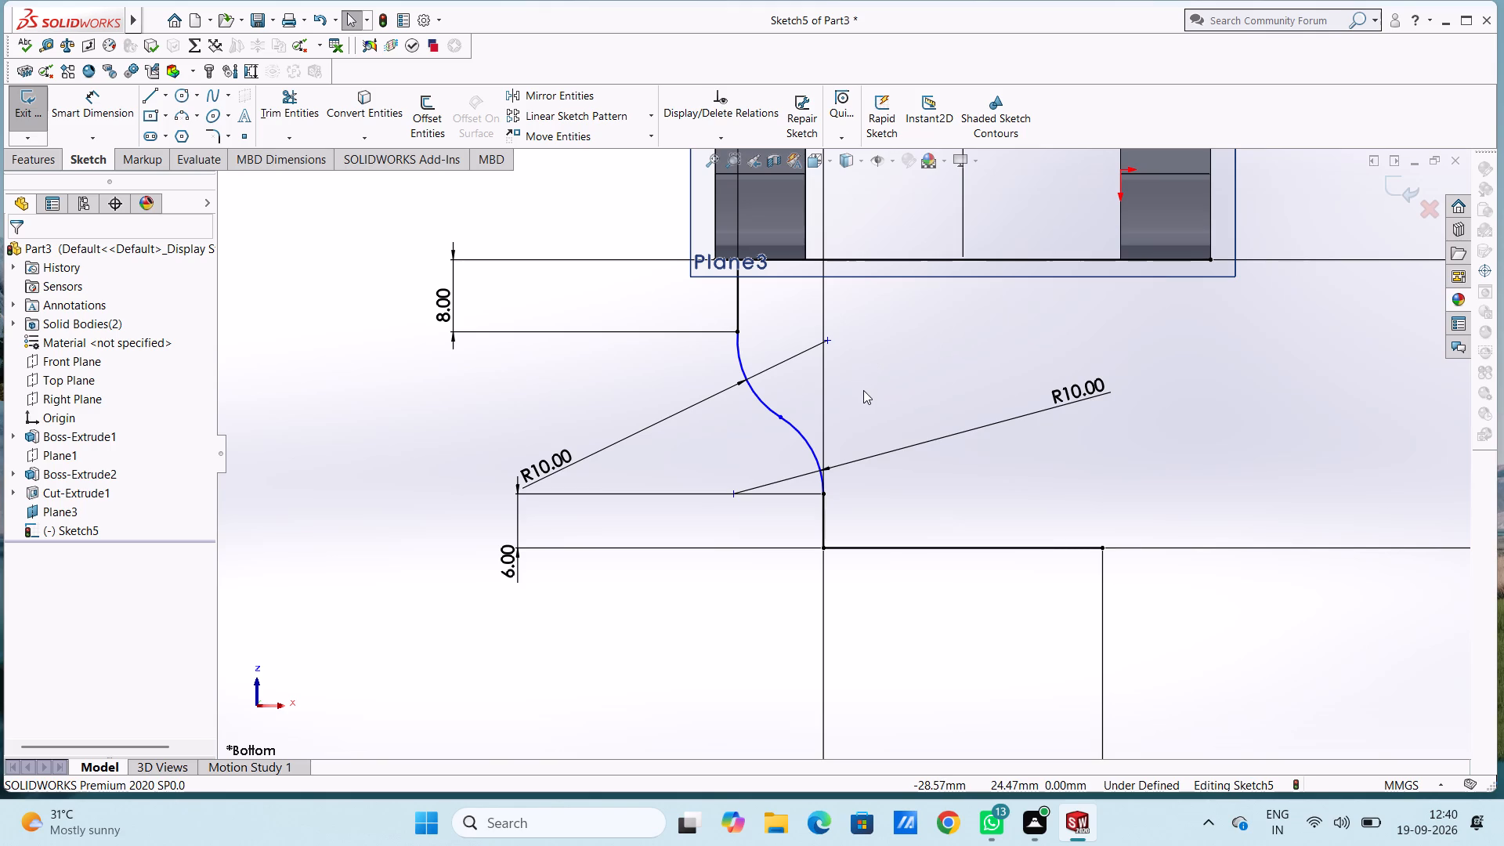
Offset the S-curve and its 8 mm and 6 mm end lines 5 mm inward, with chain selection and bi-directional offset off.
{"action": "left_click", "coordinate": [415, 104]}
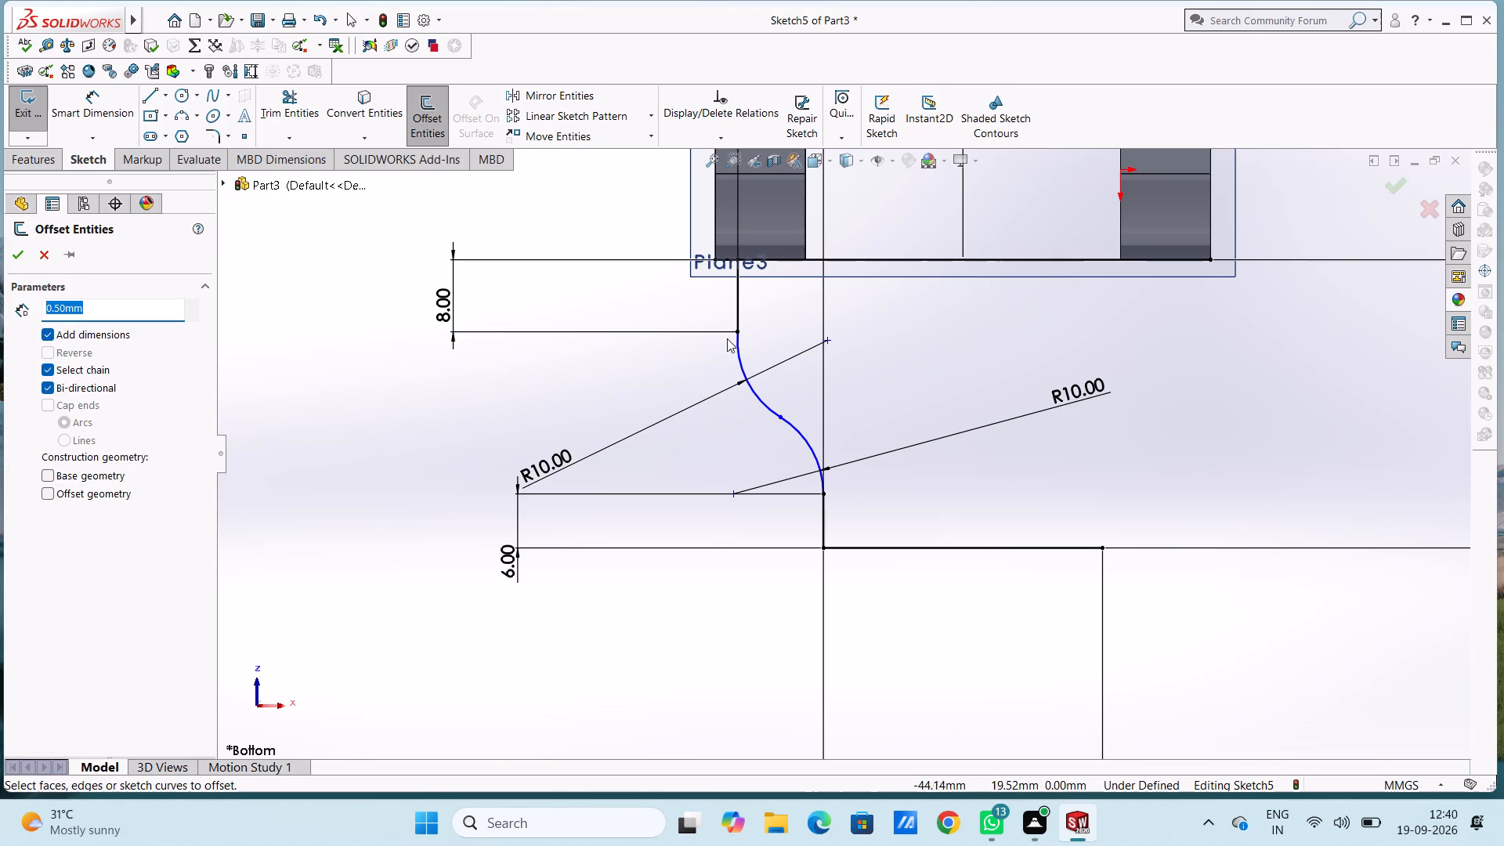
{"action": "left_click", "coordinate": [742, 309]}
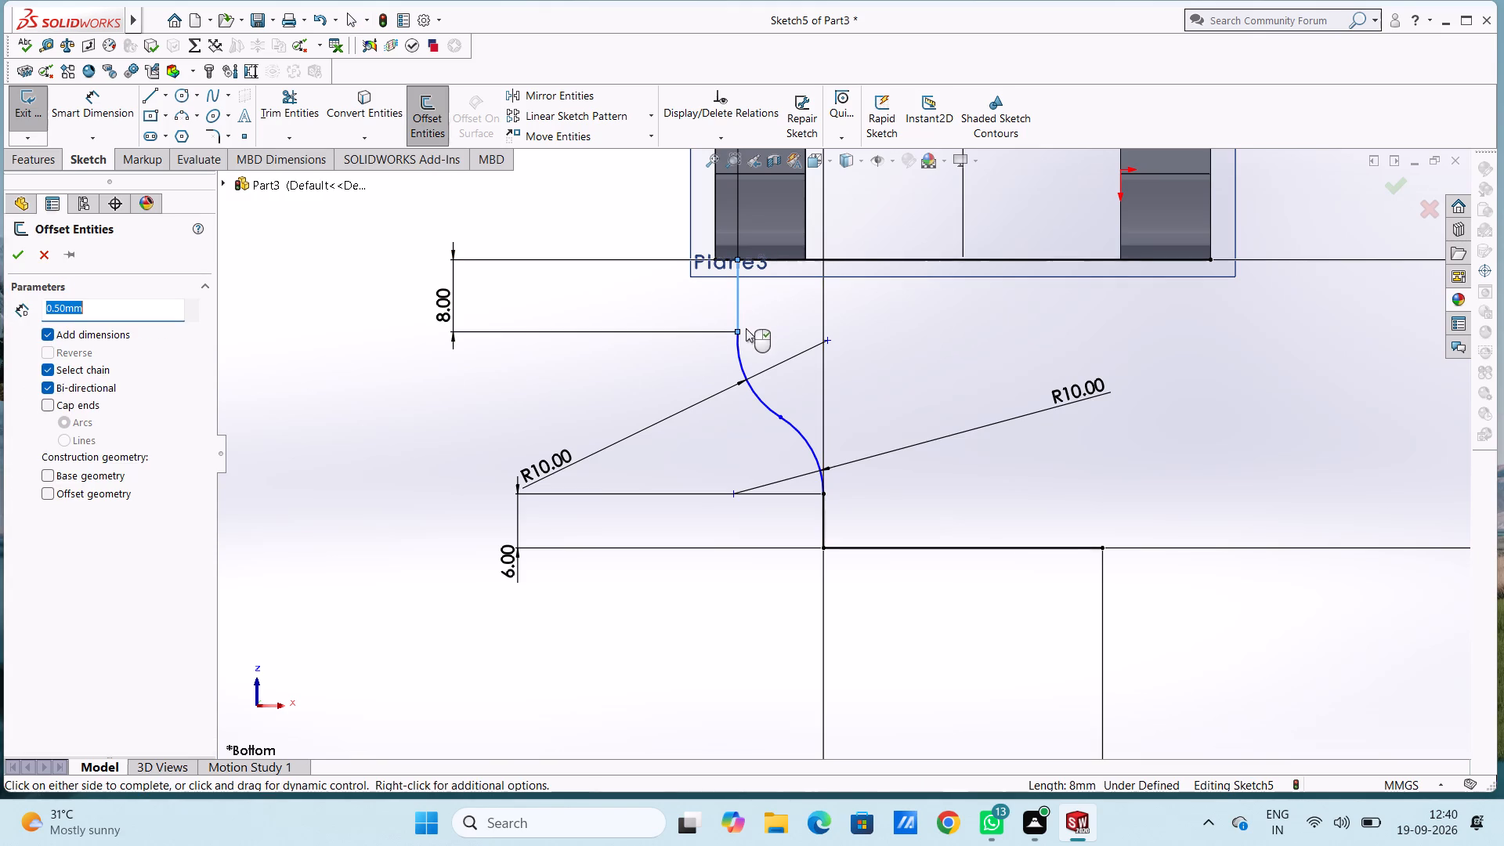
{"action": "left_click", "coordinate": [737, 363]}
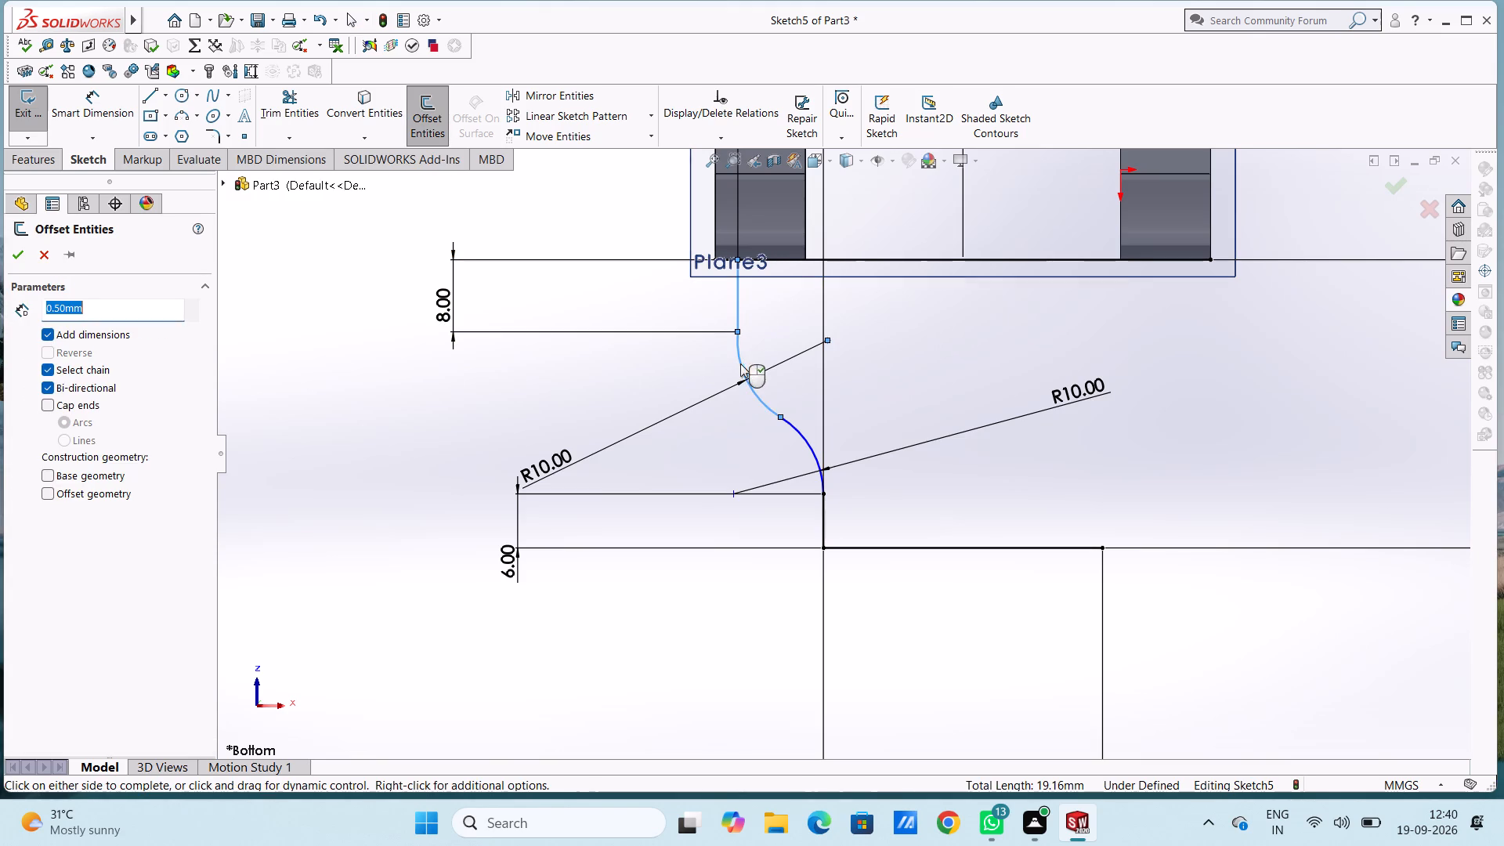
{"action": "left_click", "coordinate": [804, 440]}
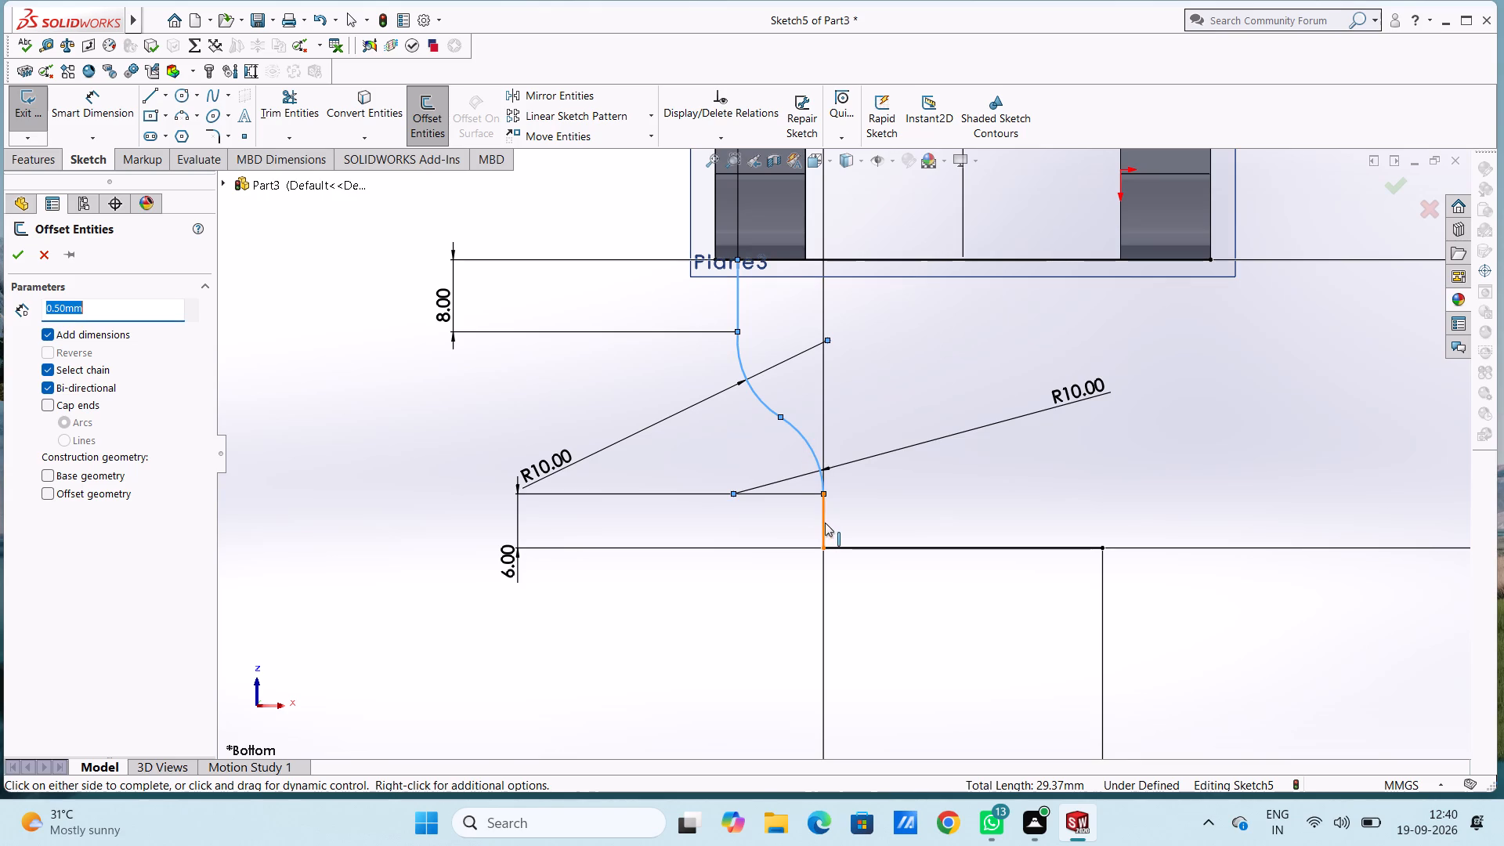
{"action": "left_click", "coordinate": [825, 522]}
{"action": "scroll", "coordinate": [825, 522], "scroll_direction": "up", "scroll_amount": 4}
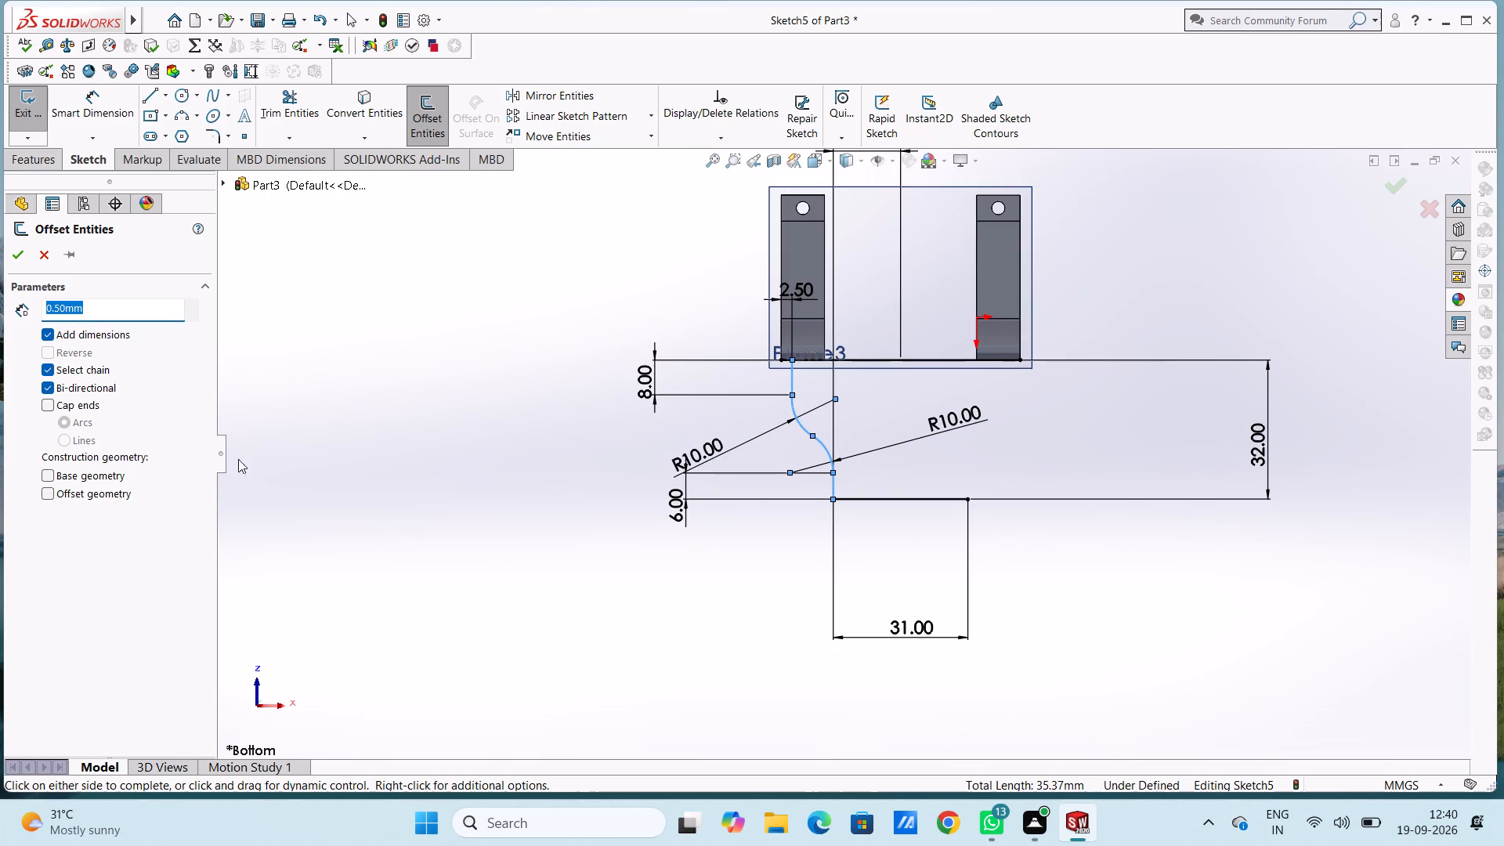
{"action": "left_click", "coordinate": [49, 370]}
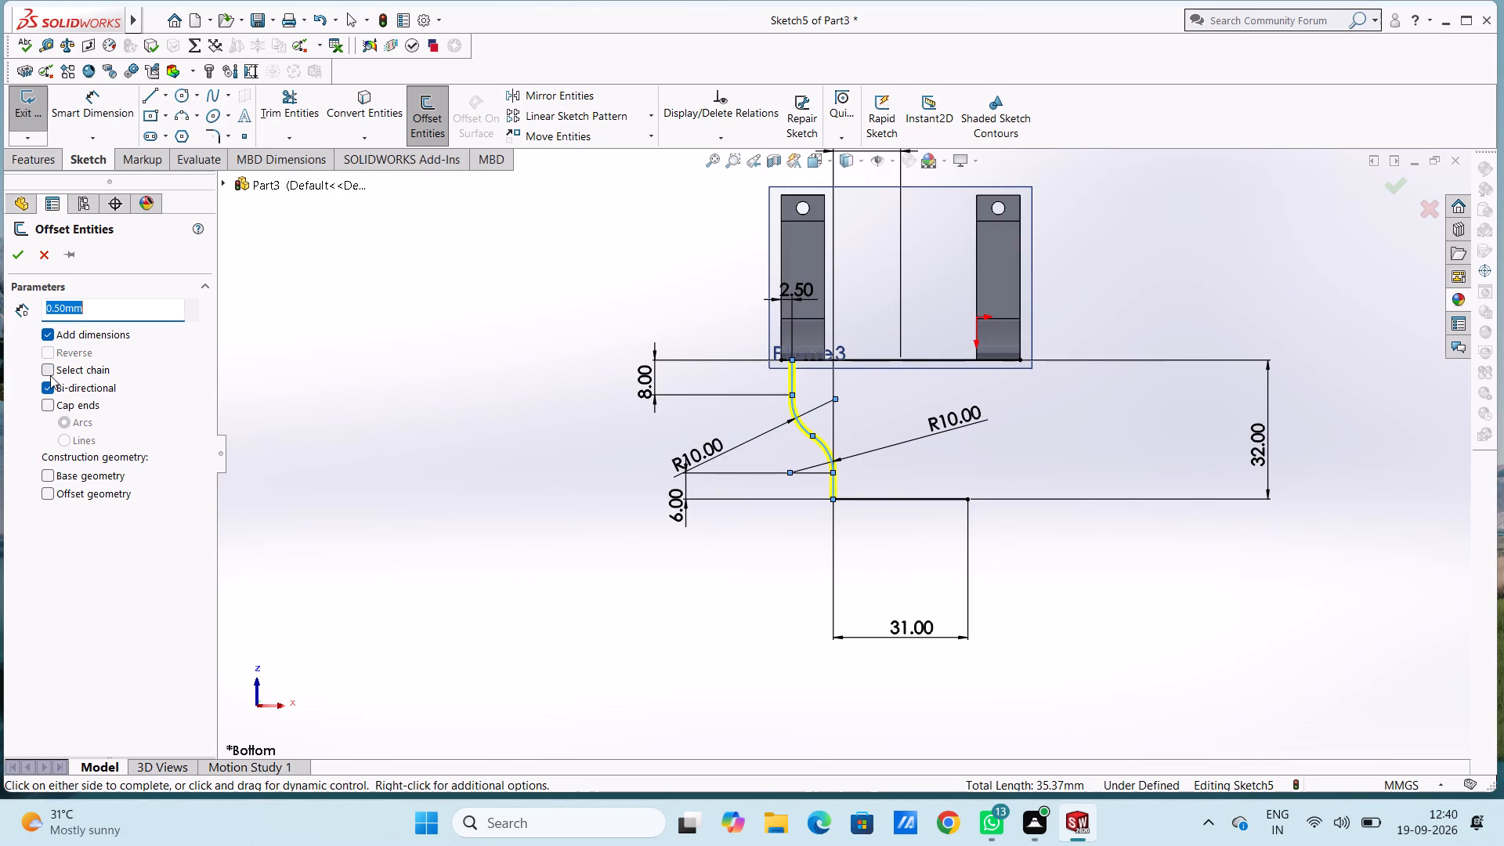
{"action": "left_click", "coordinate": [49, 390]}
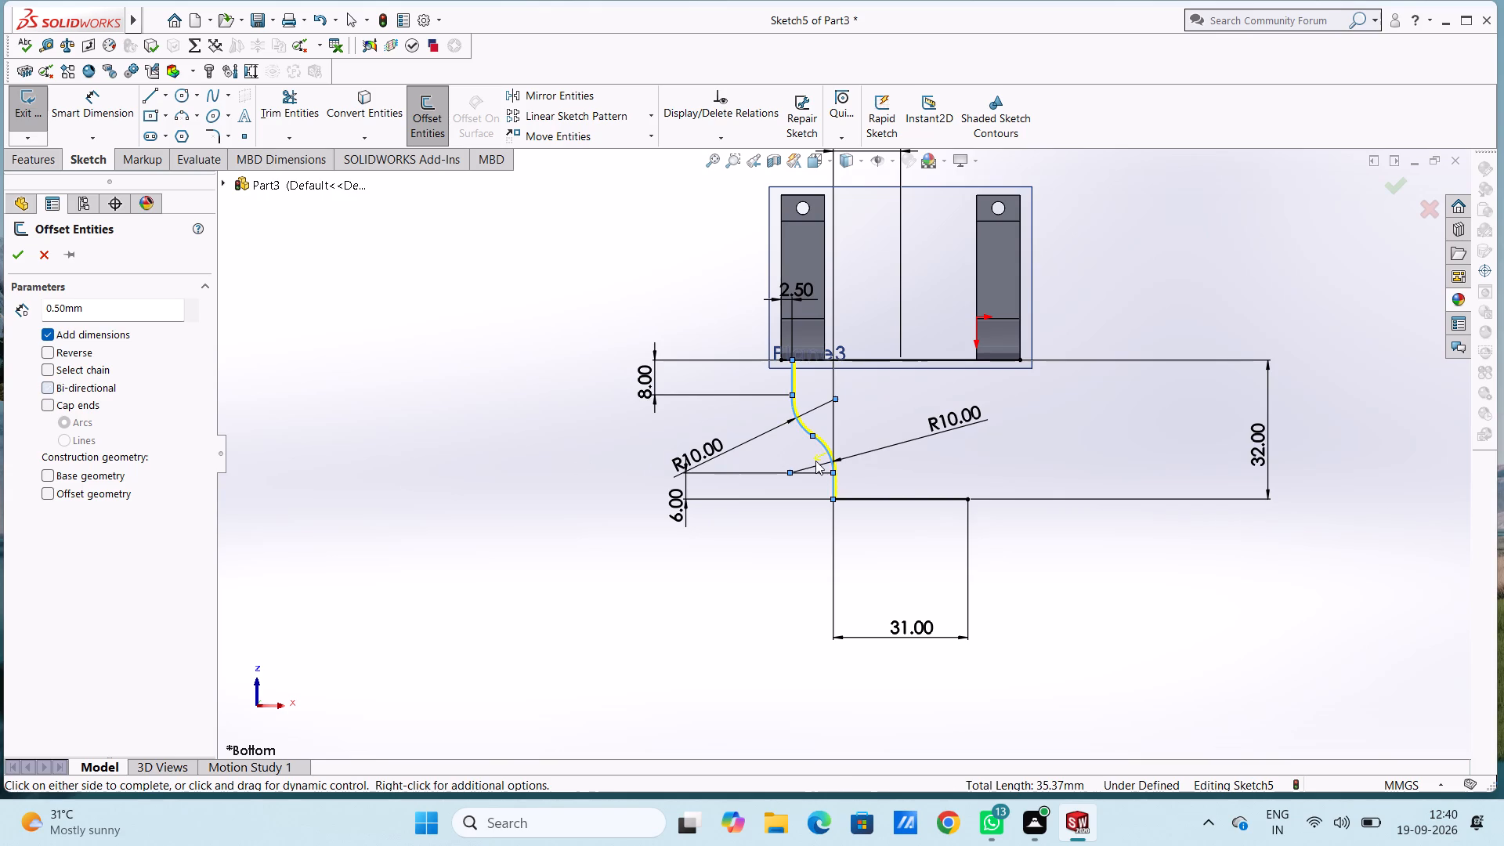
{"action": "scroll", "coordinate": [806, 426], "scroll_direction": "down", "scroll_amount": 4}
{"action": "scroll", "coordinate": [873, 421], "scroll_direction": "down", "scroll_amount": 2}
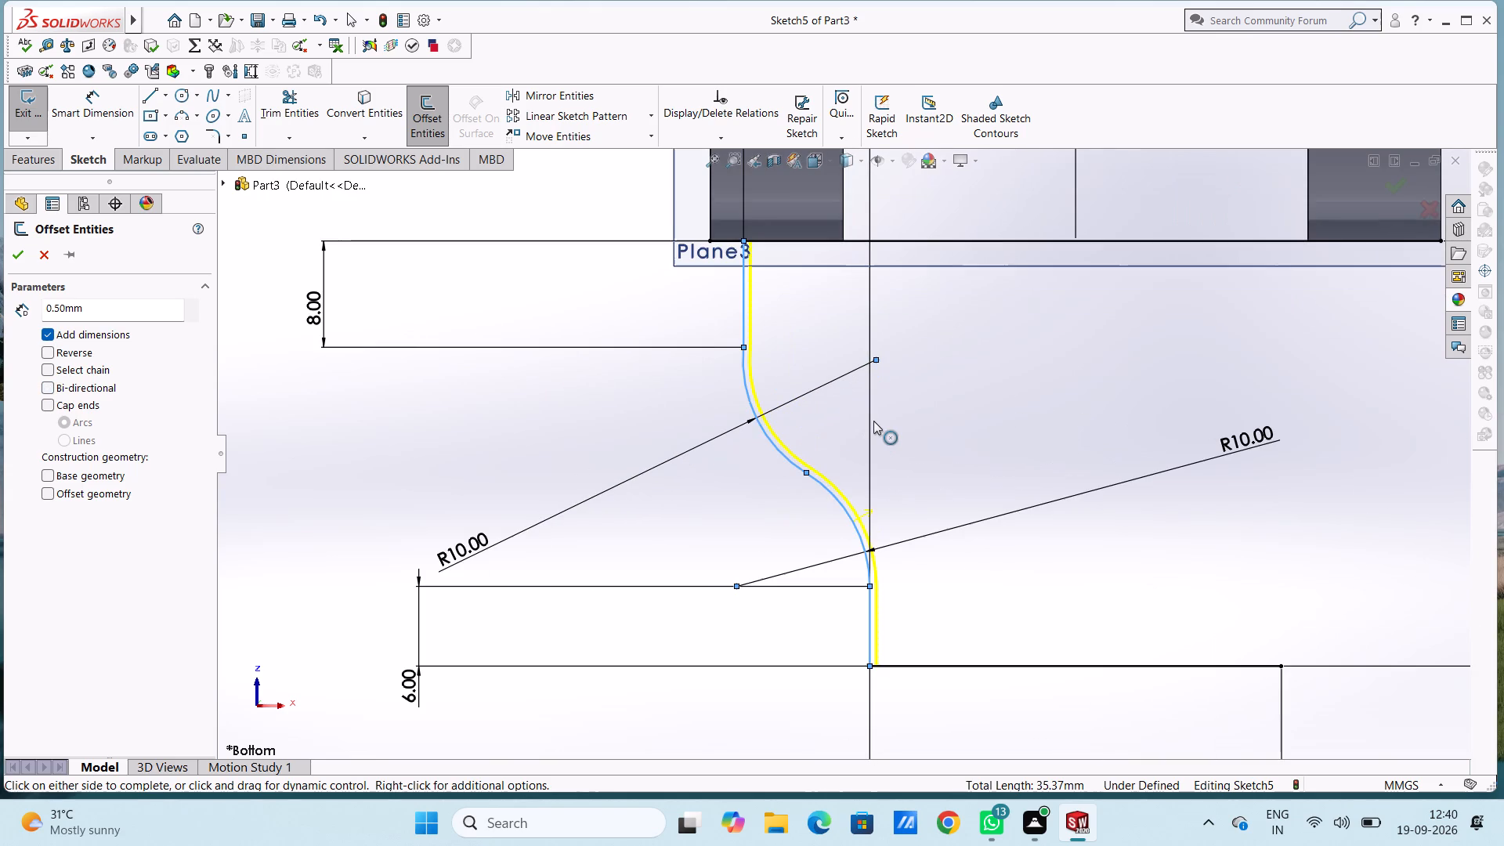
{"action": "scroll", "coordinate": [873, 421], "scroll_direction": "up", "scroll_amount": 3}
{"action": "double_click", "coordinate": [105, 313]}
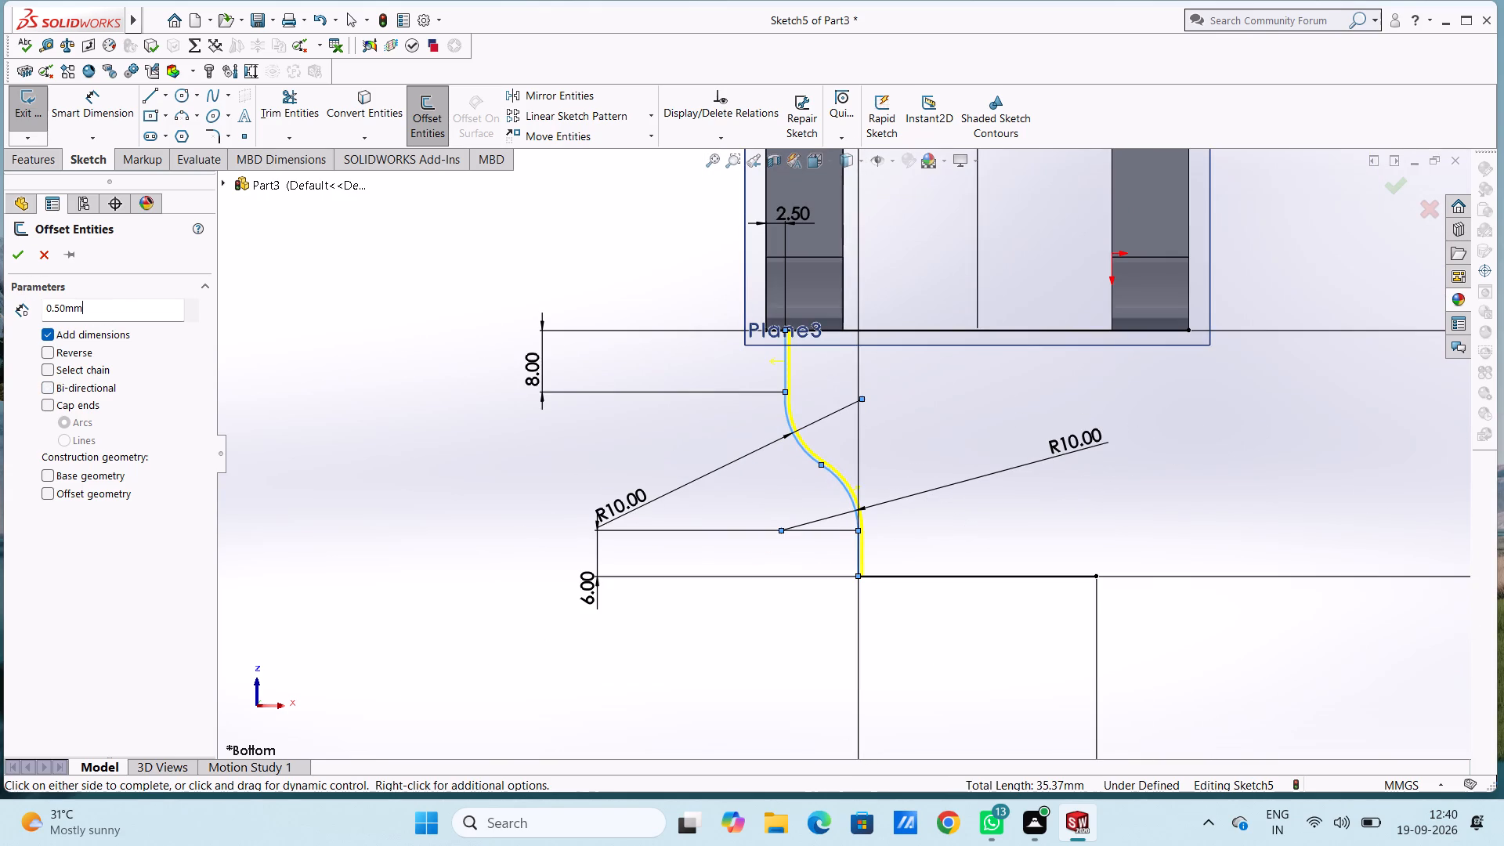
{"action": "key", "text": "5"}
{"action": "key", "text": "Return"}
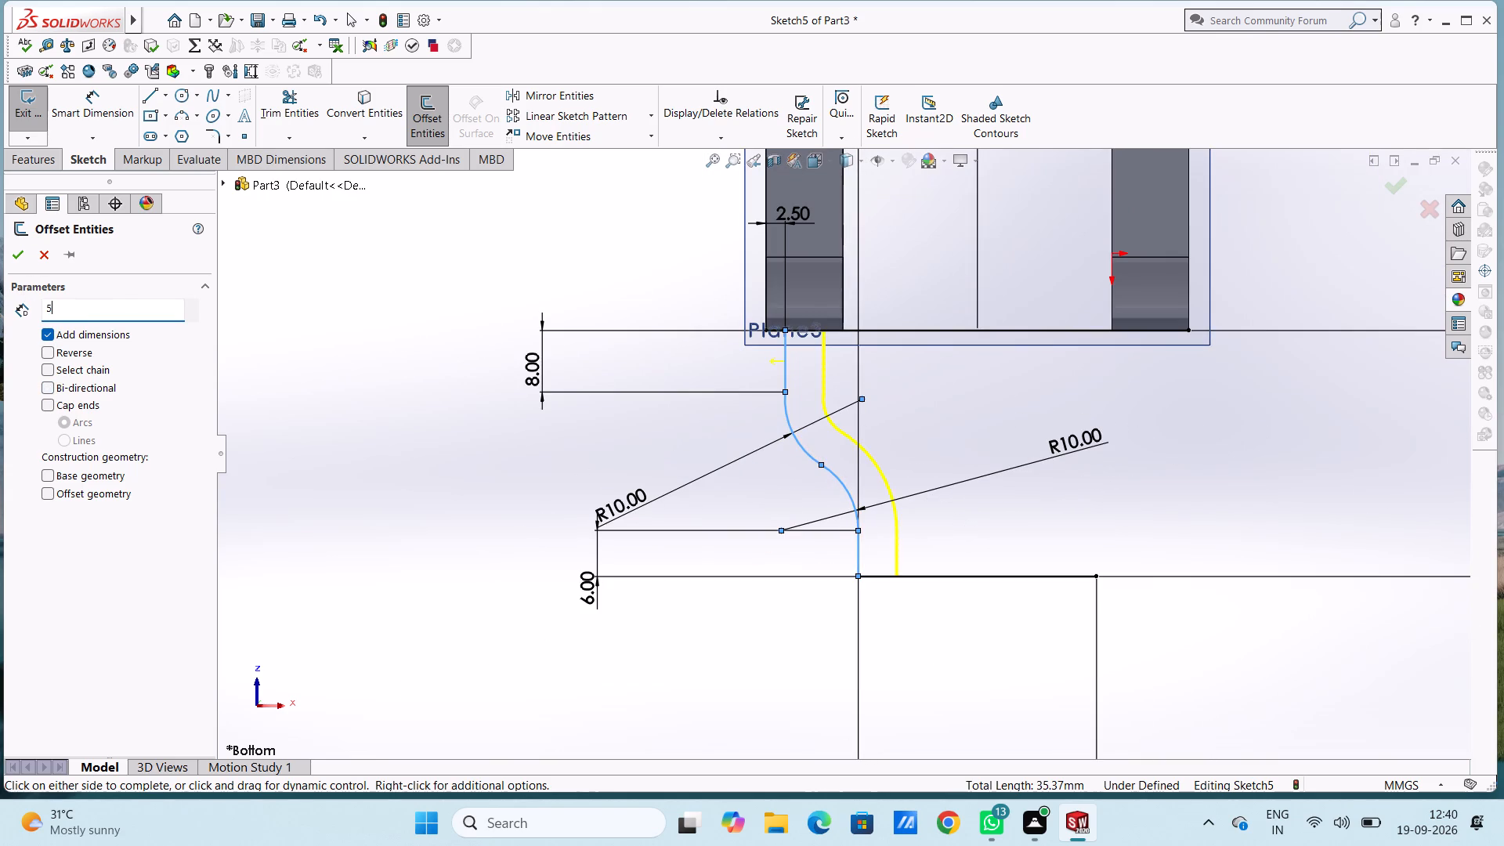
{"action": "left_click", "coordinate": [10, 261]}
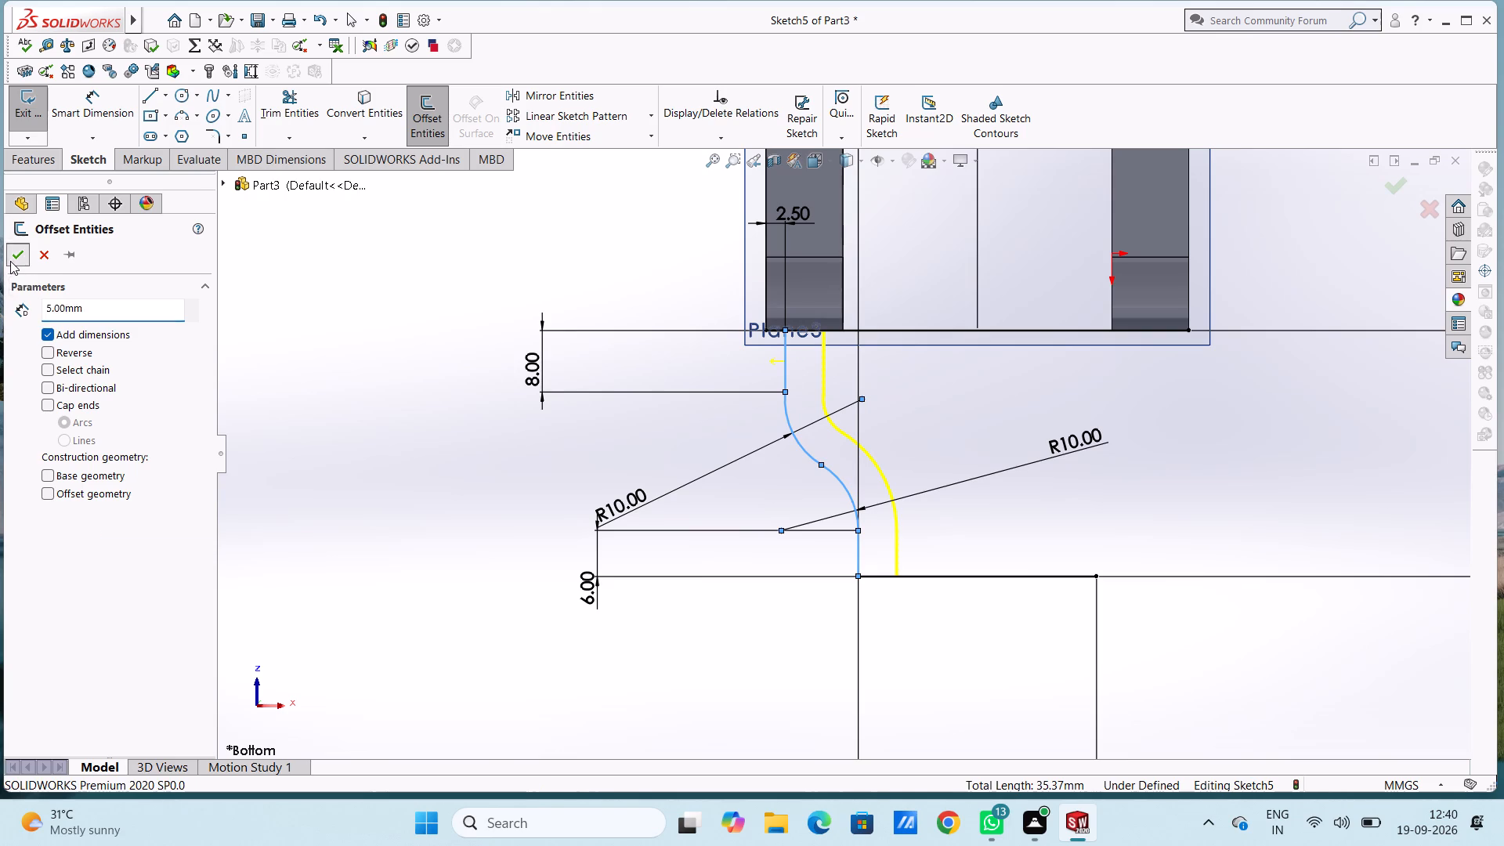
{"action": "left_click", "coordinate": [357, 407]}
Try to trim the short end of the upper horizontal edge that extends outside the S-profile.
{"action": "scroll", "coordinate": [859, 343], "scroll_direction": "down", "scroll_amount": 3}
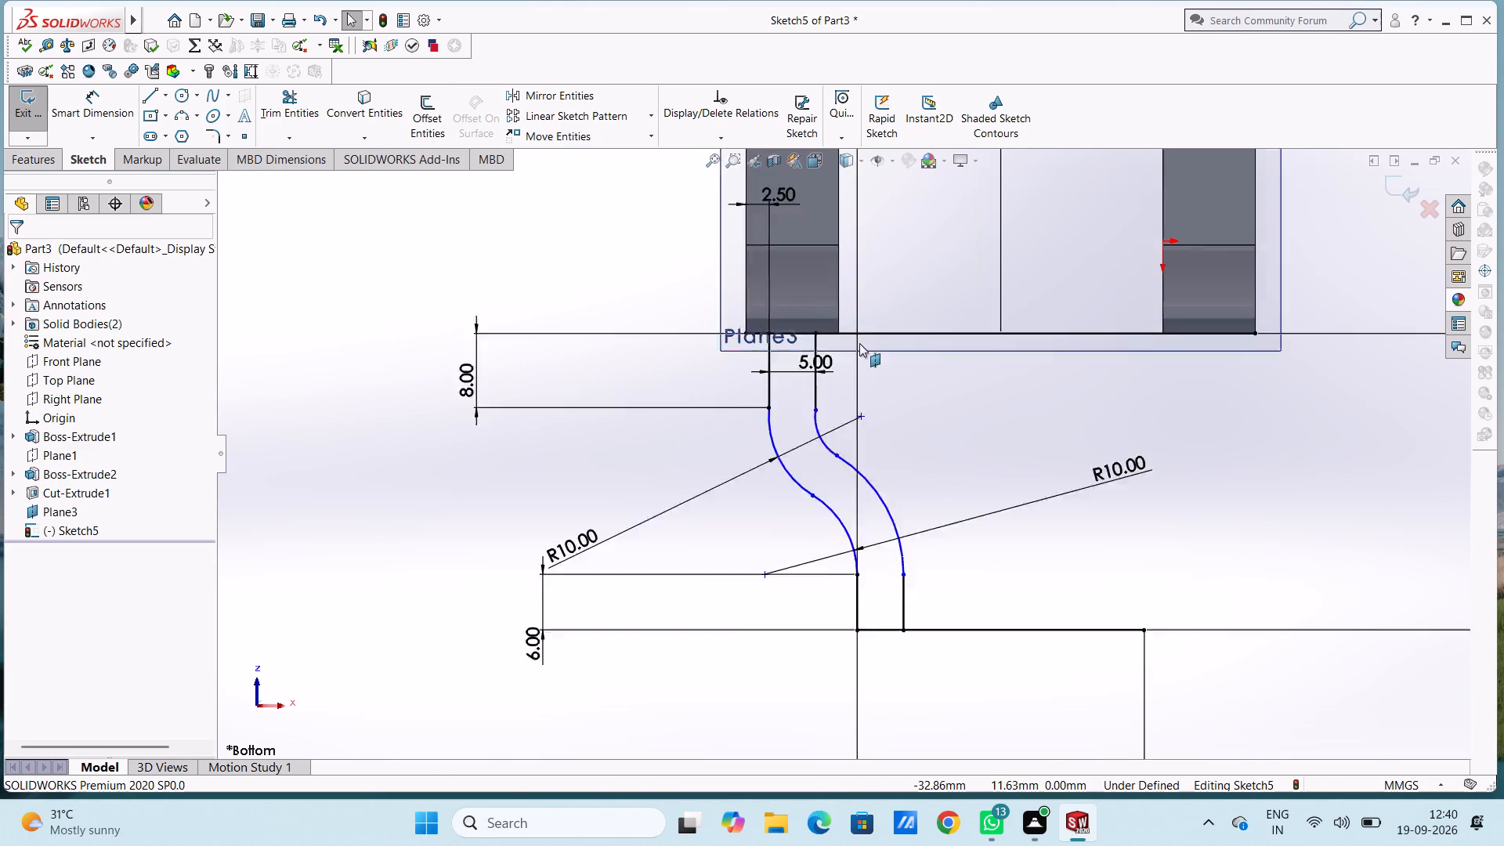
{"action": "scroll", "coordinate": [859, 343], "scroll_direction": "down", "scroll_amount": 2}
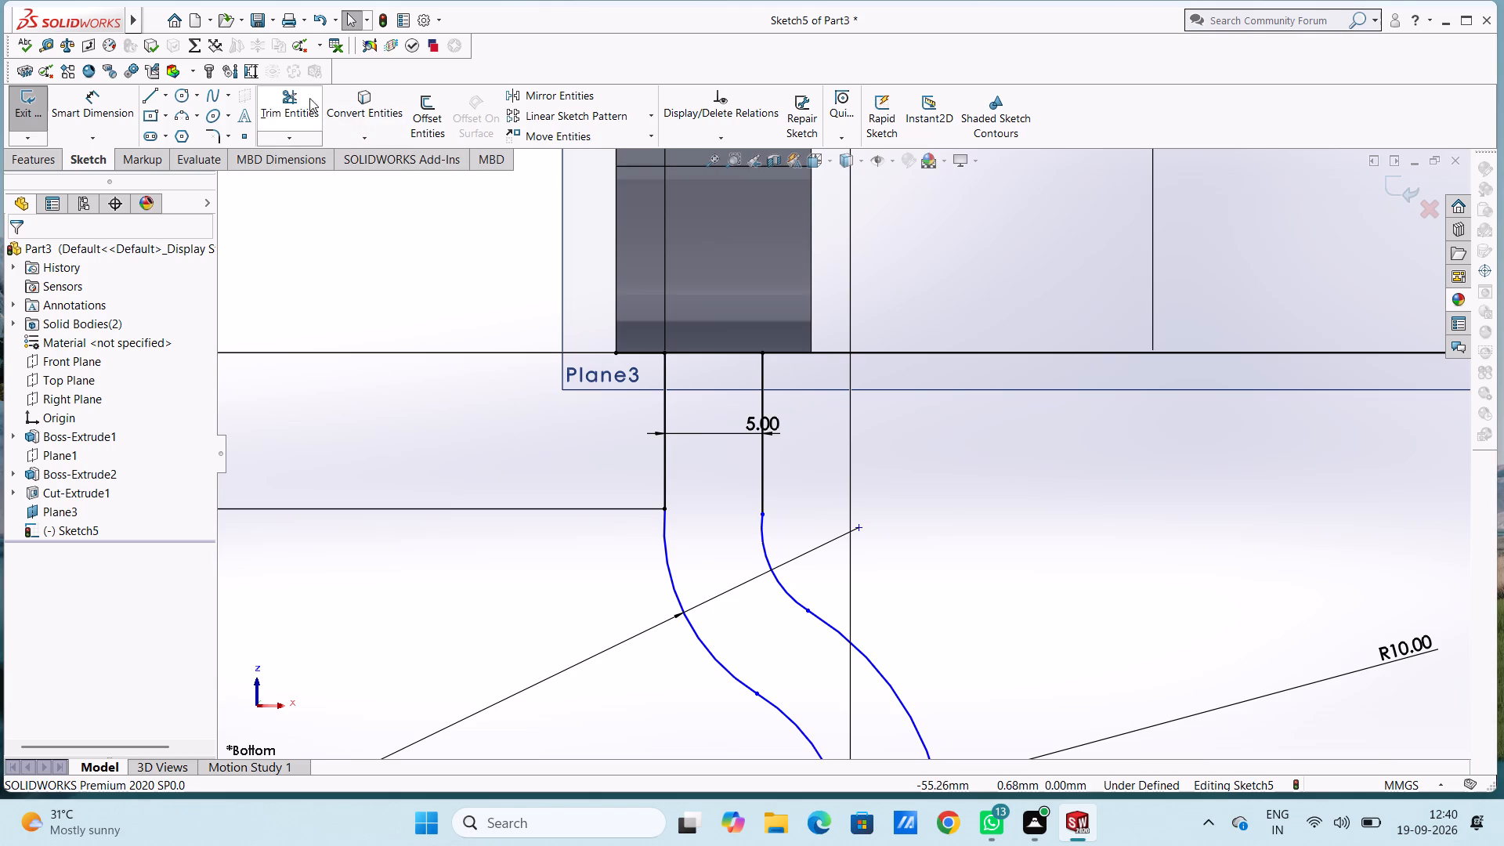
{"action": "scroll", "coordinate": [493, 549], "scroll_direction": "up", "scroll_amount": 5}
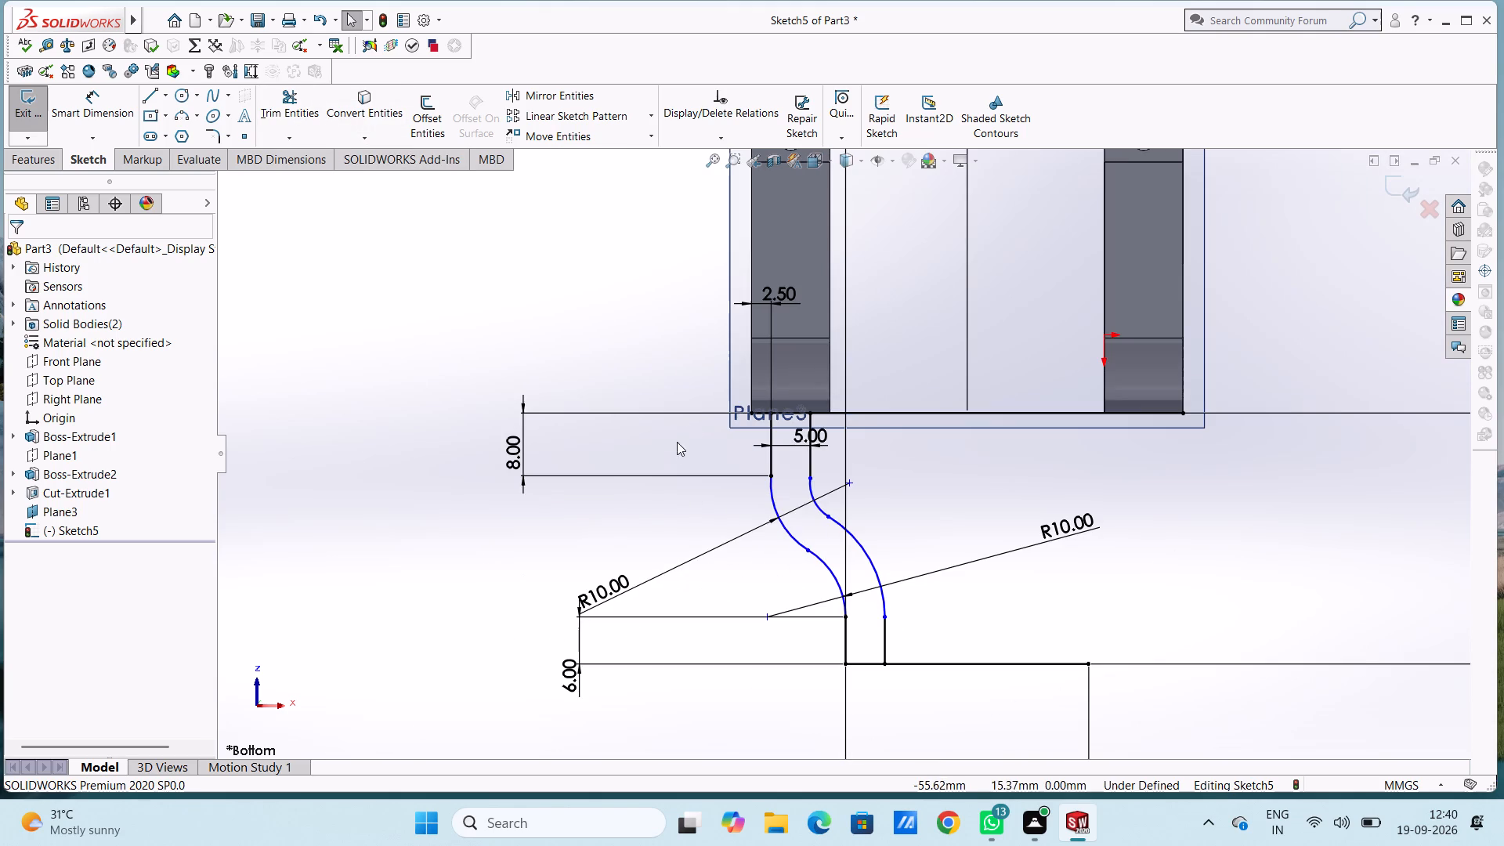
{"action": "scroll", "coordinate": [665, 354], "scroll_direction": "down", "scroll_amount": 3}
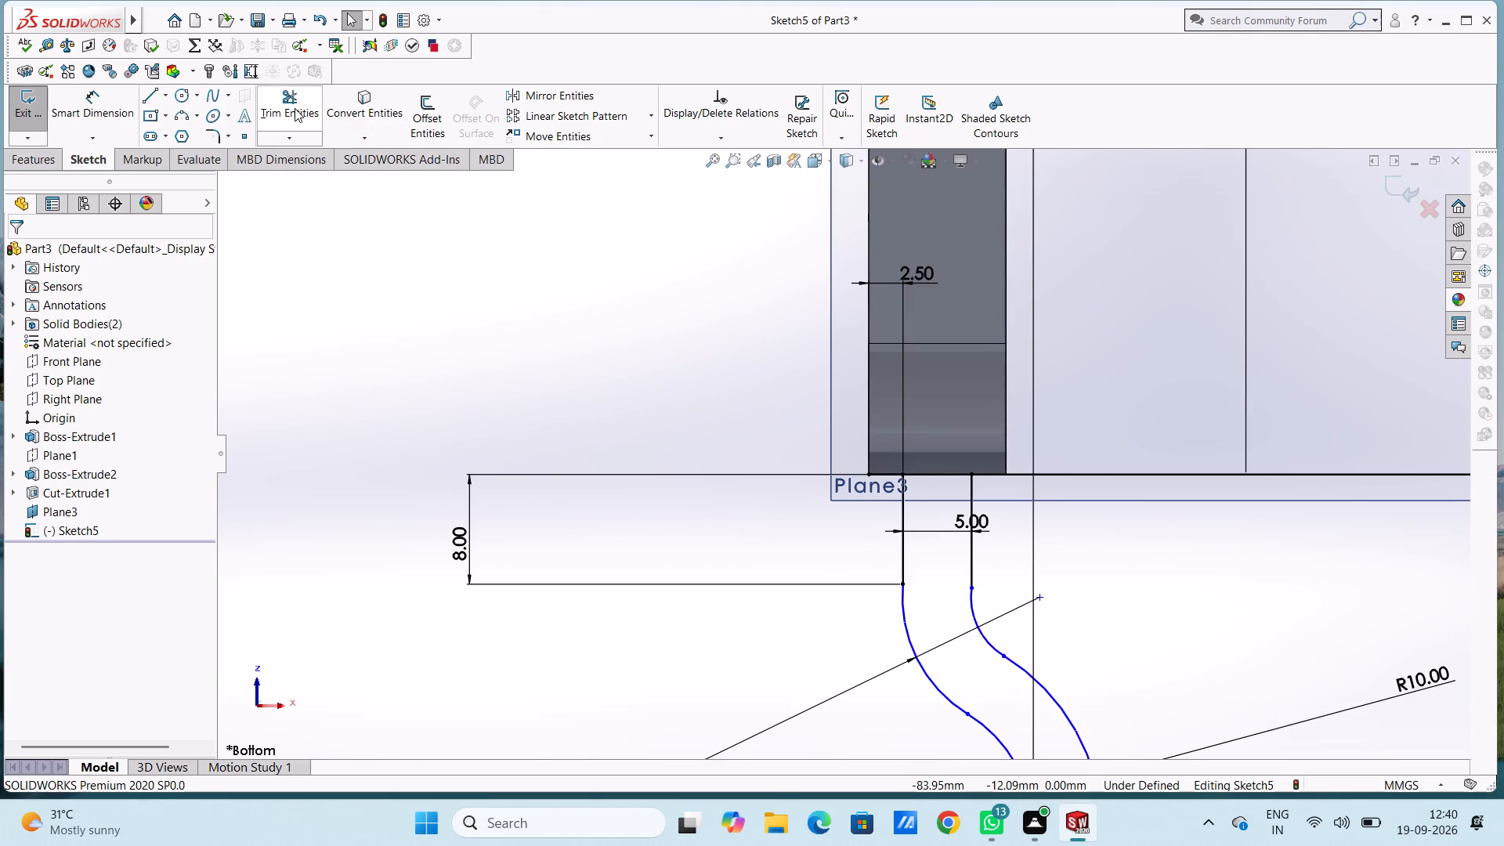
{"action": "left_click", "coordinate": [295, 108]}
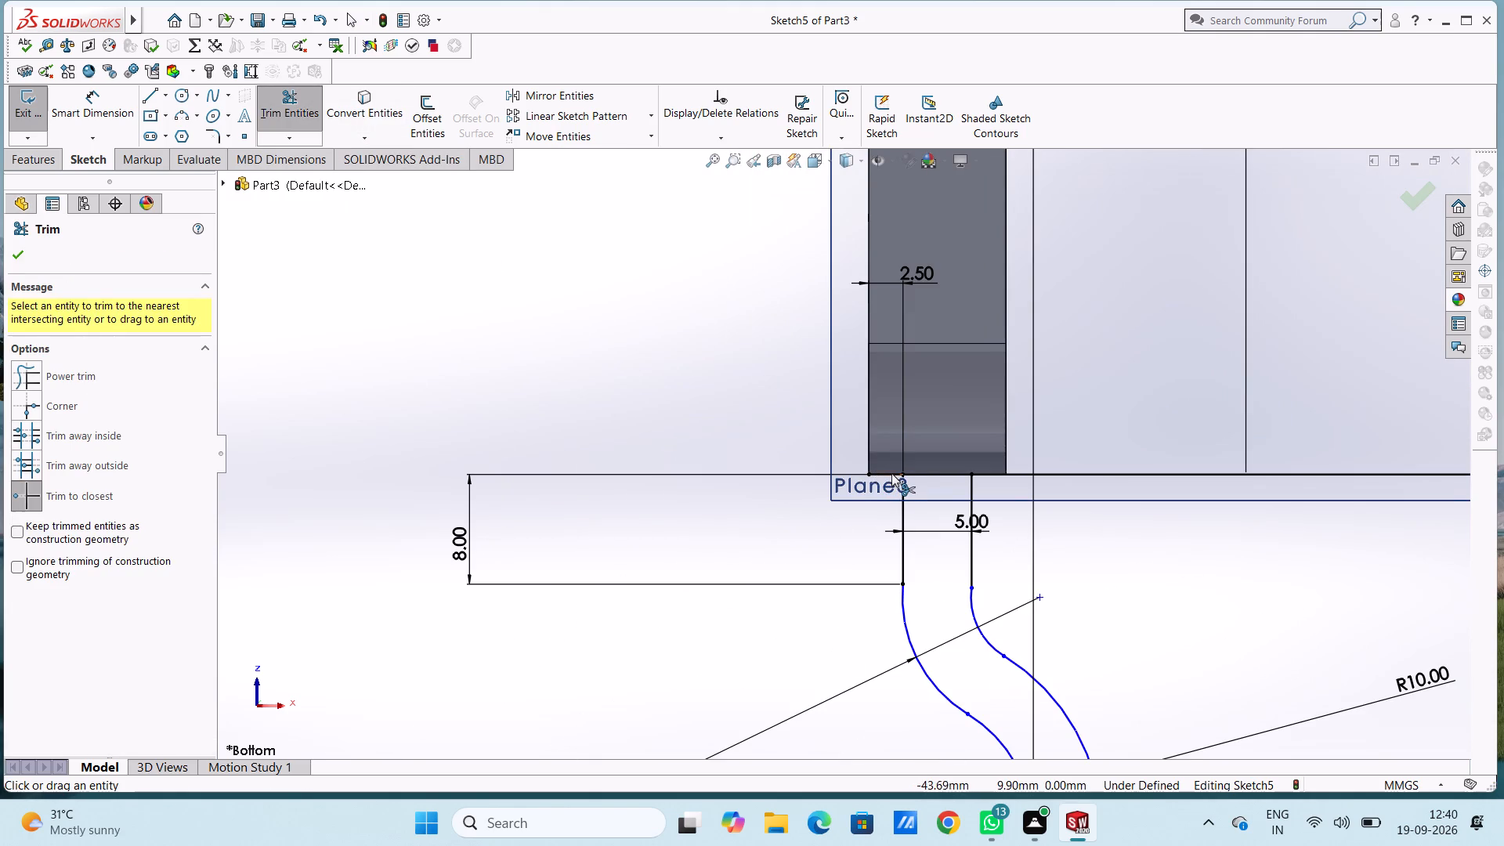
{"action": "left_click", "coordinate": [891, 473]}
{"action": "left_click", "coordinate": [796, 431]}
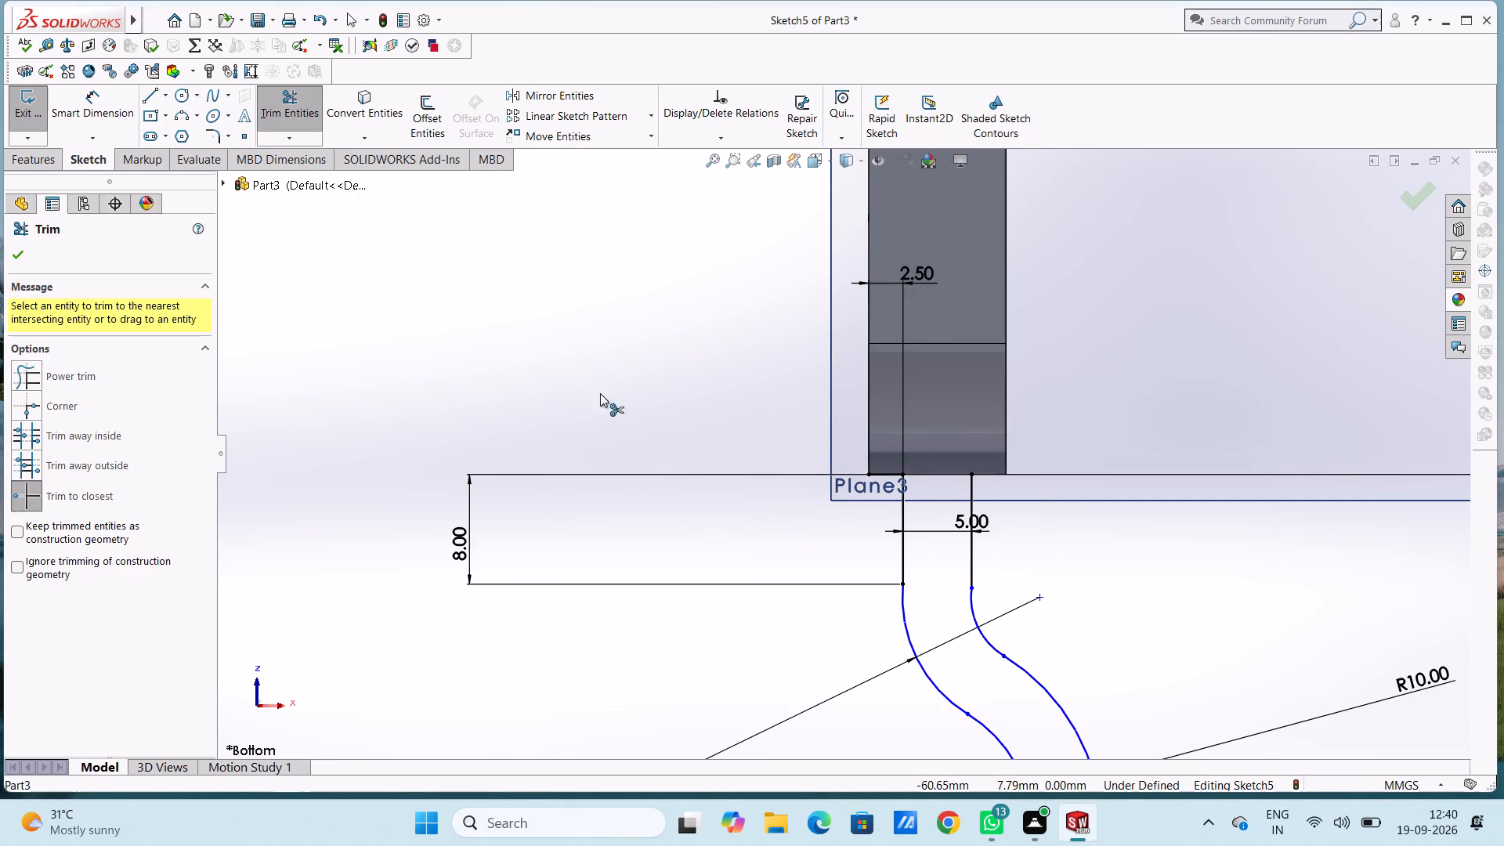
Draw a horizontal line about 5 mm long joining the upper ends of the original and offset S-profile lines.
{"action": "left_click_drag", "start_coordinate": [163, 103], "coordinate": [156, 106]}
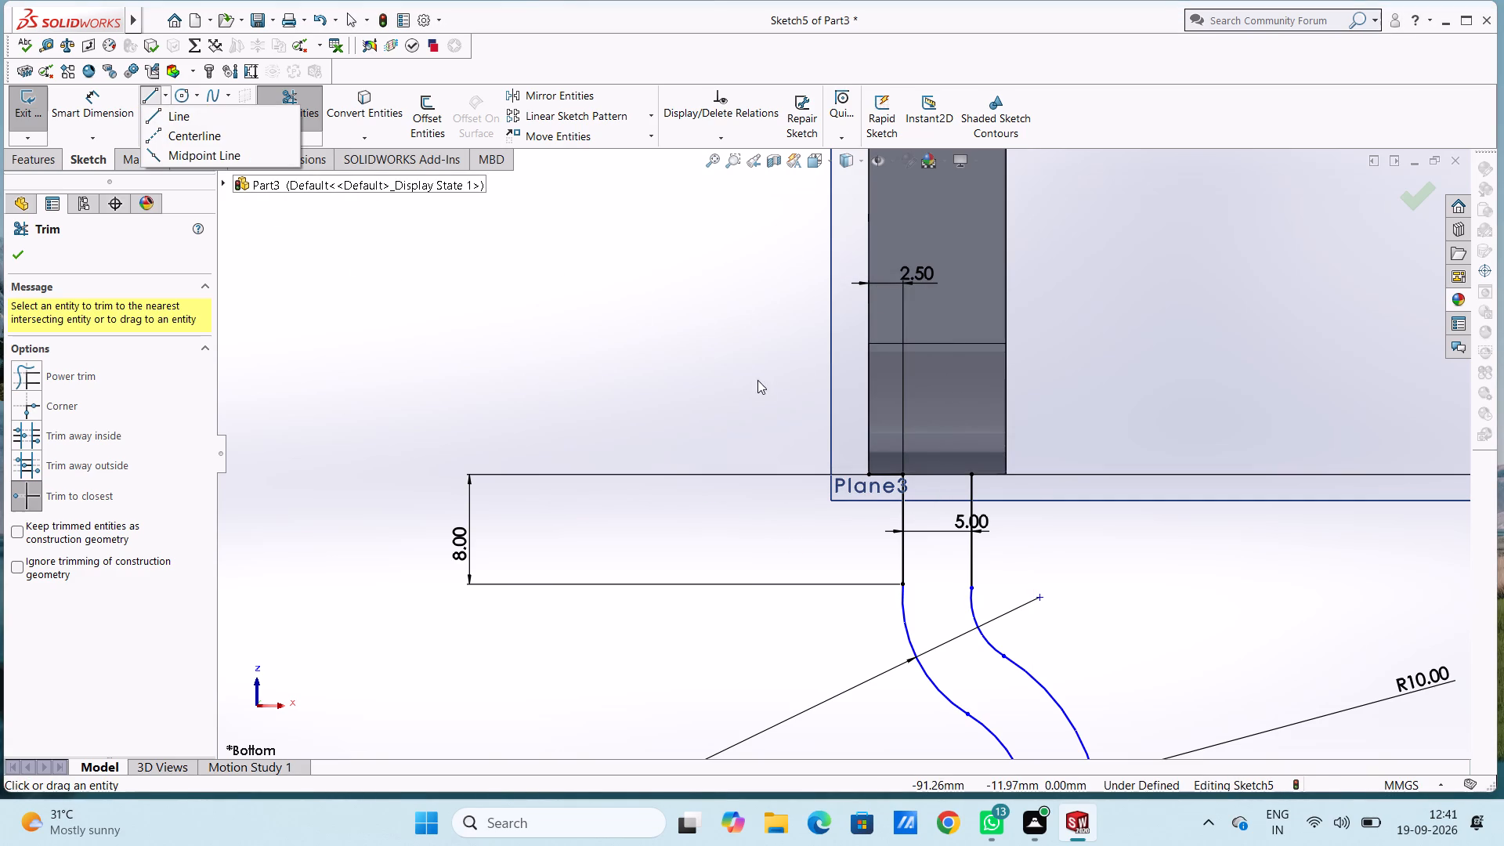
{"action": "left_click", "coordinate": [161, 119]}
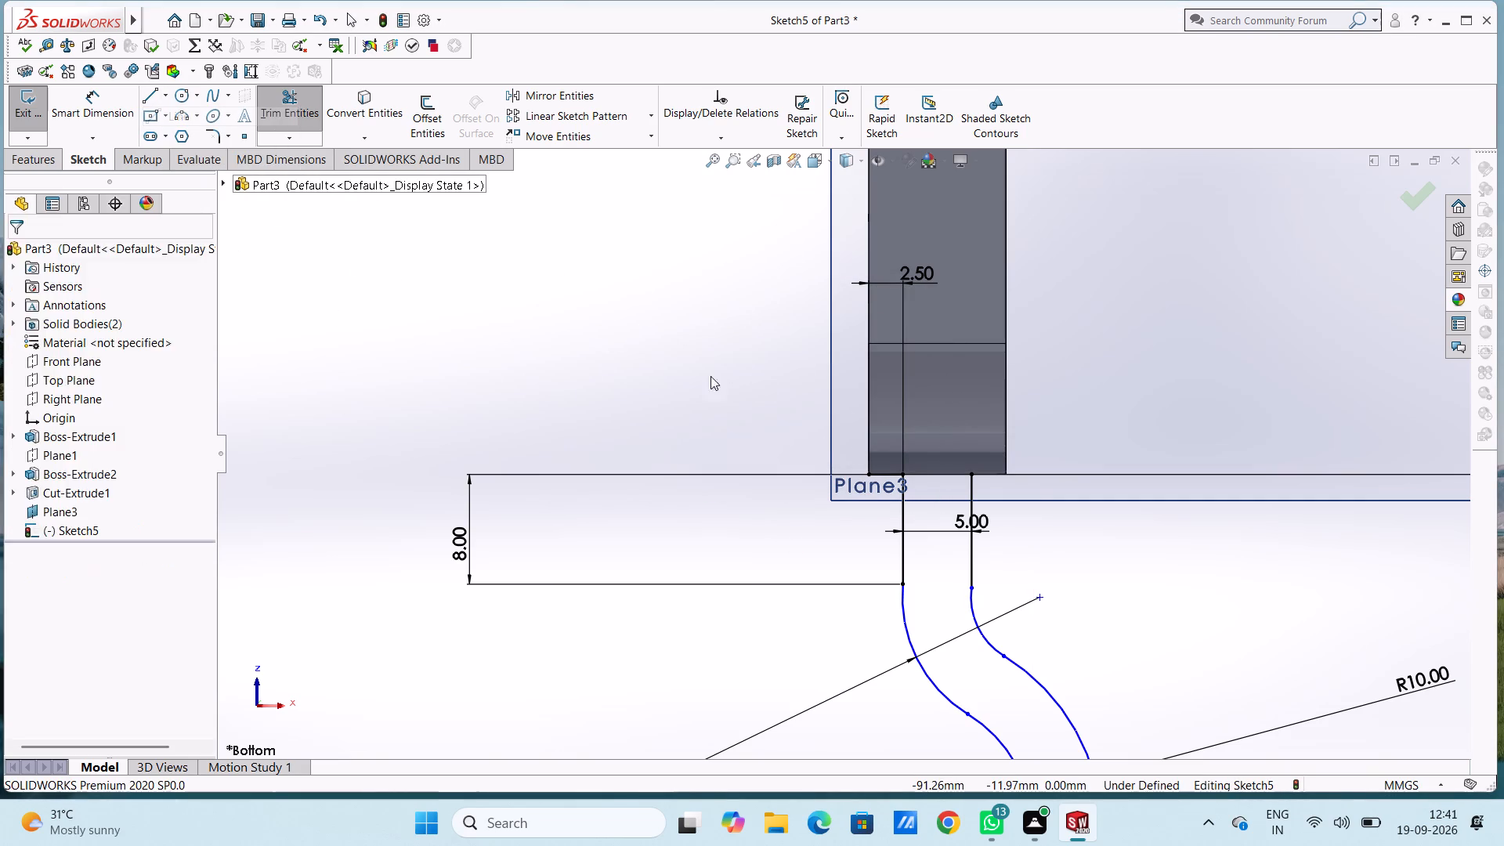
{"action": "left_click", "coordinate": [905, 475]}
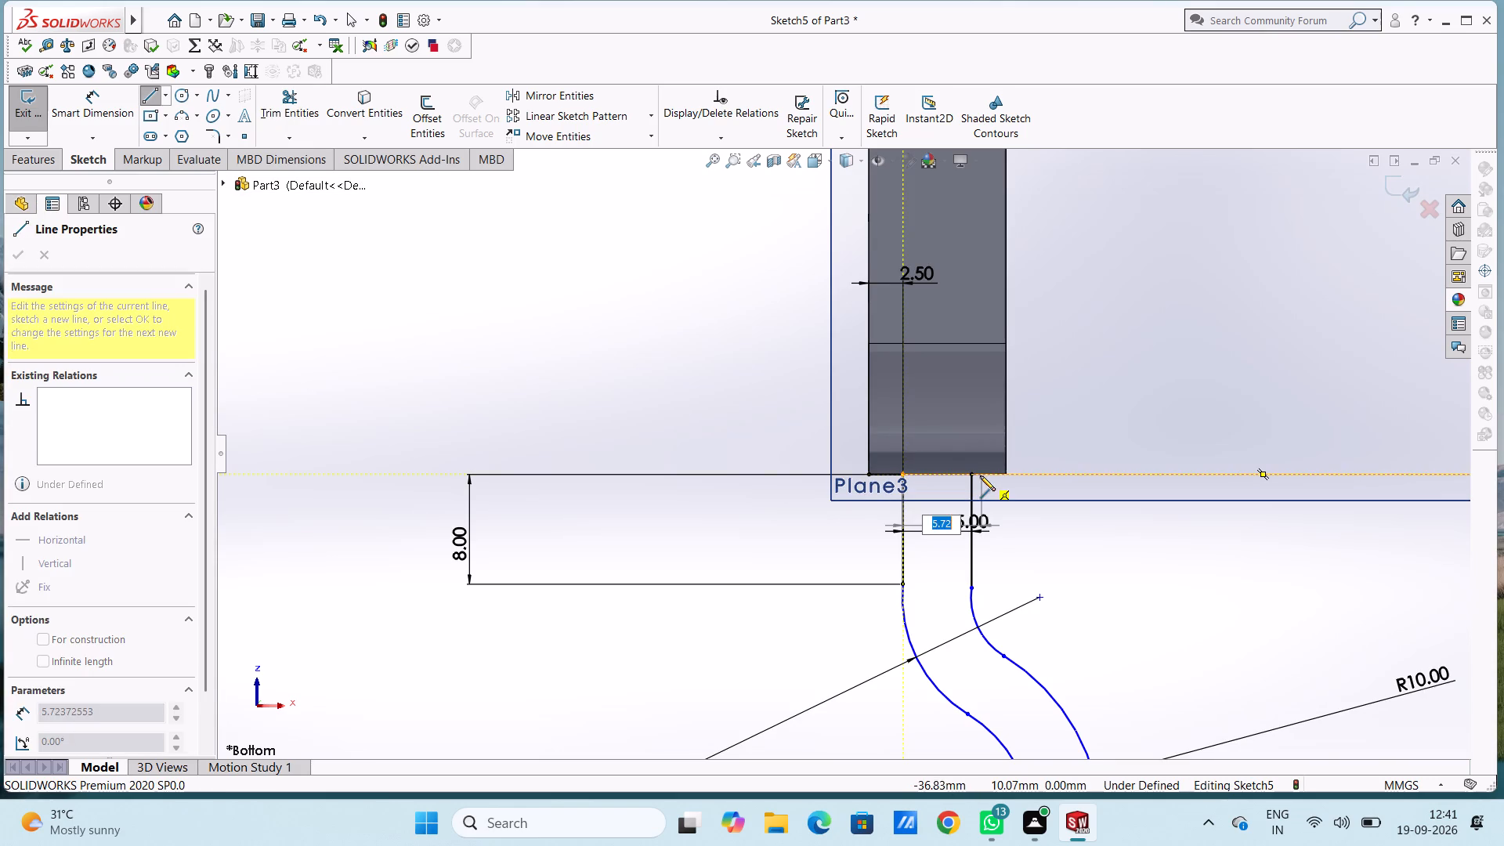
{"action": "left_click", "coordinate": [975, 474]}
{"action": "key", "text": "Escape"}
{"action": "key", "text": "Escape"}
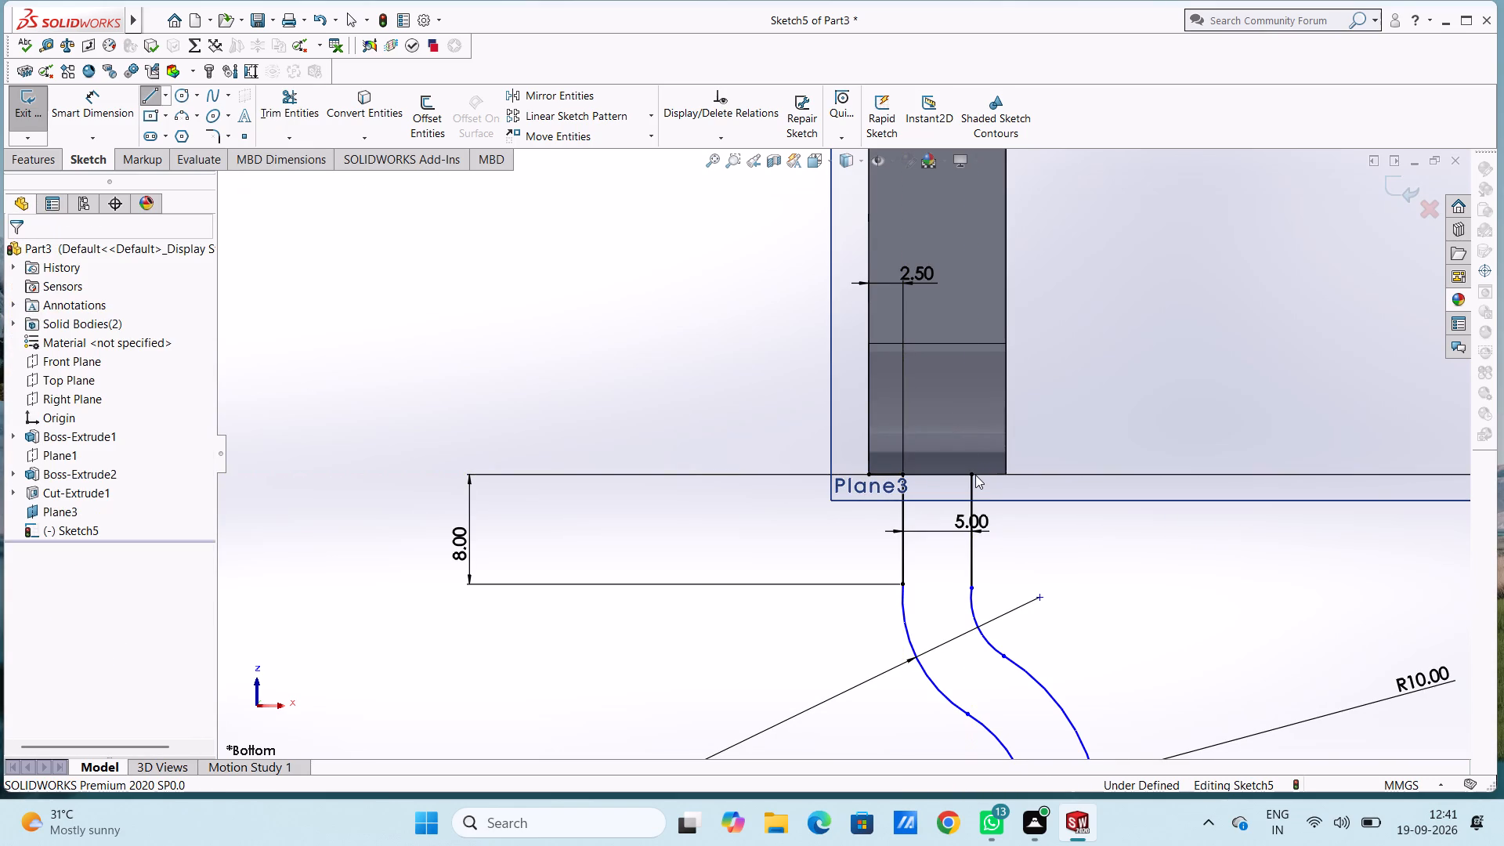
{"action": "key", "text": "Escape"}
Trim the upper horizontal edge on both sides of the S-profile, leaving only the short segment between its two vertical lines.
{"action": "left_click", "coordinate": [266, 113]}
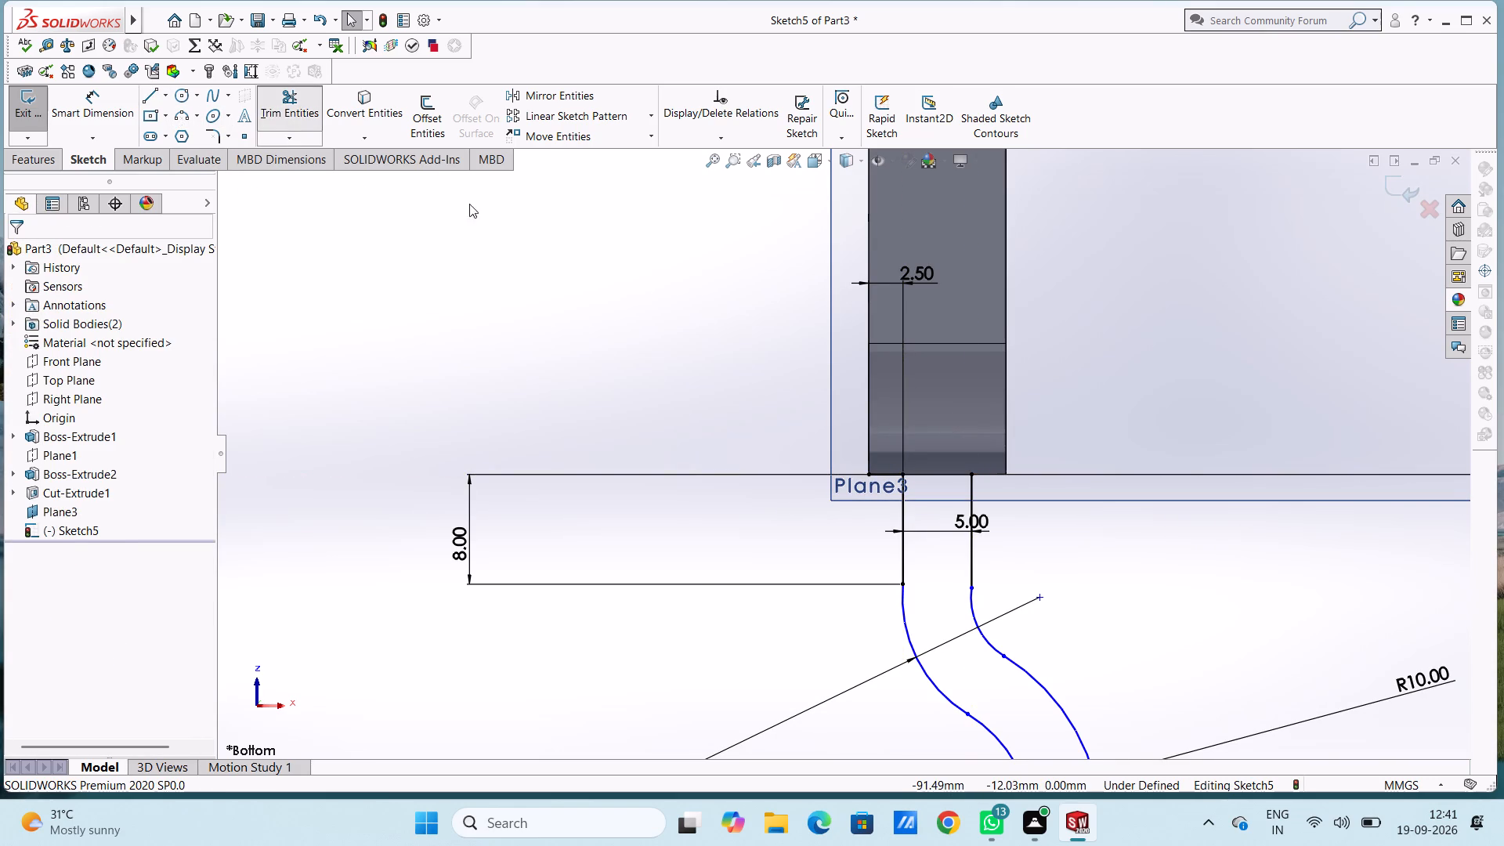
{"action": "left_click", "coordinate": [875, 475]}
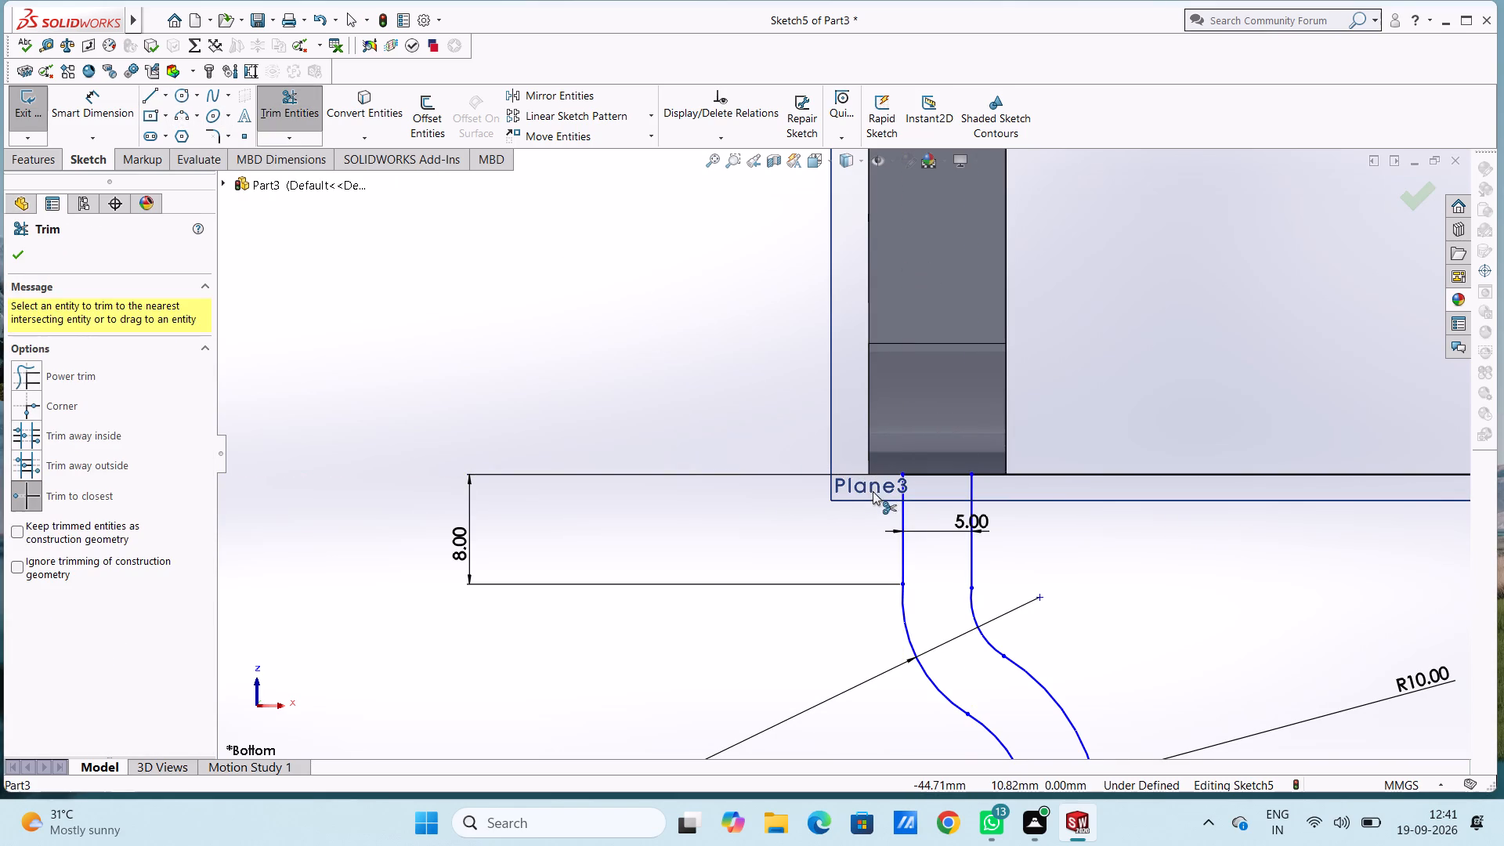
{"action": "scroll", "coordinate": [873, 509], "scroll_direction": "up", "scroll_amount": 4}
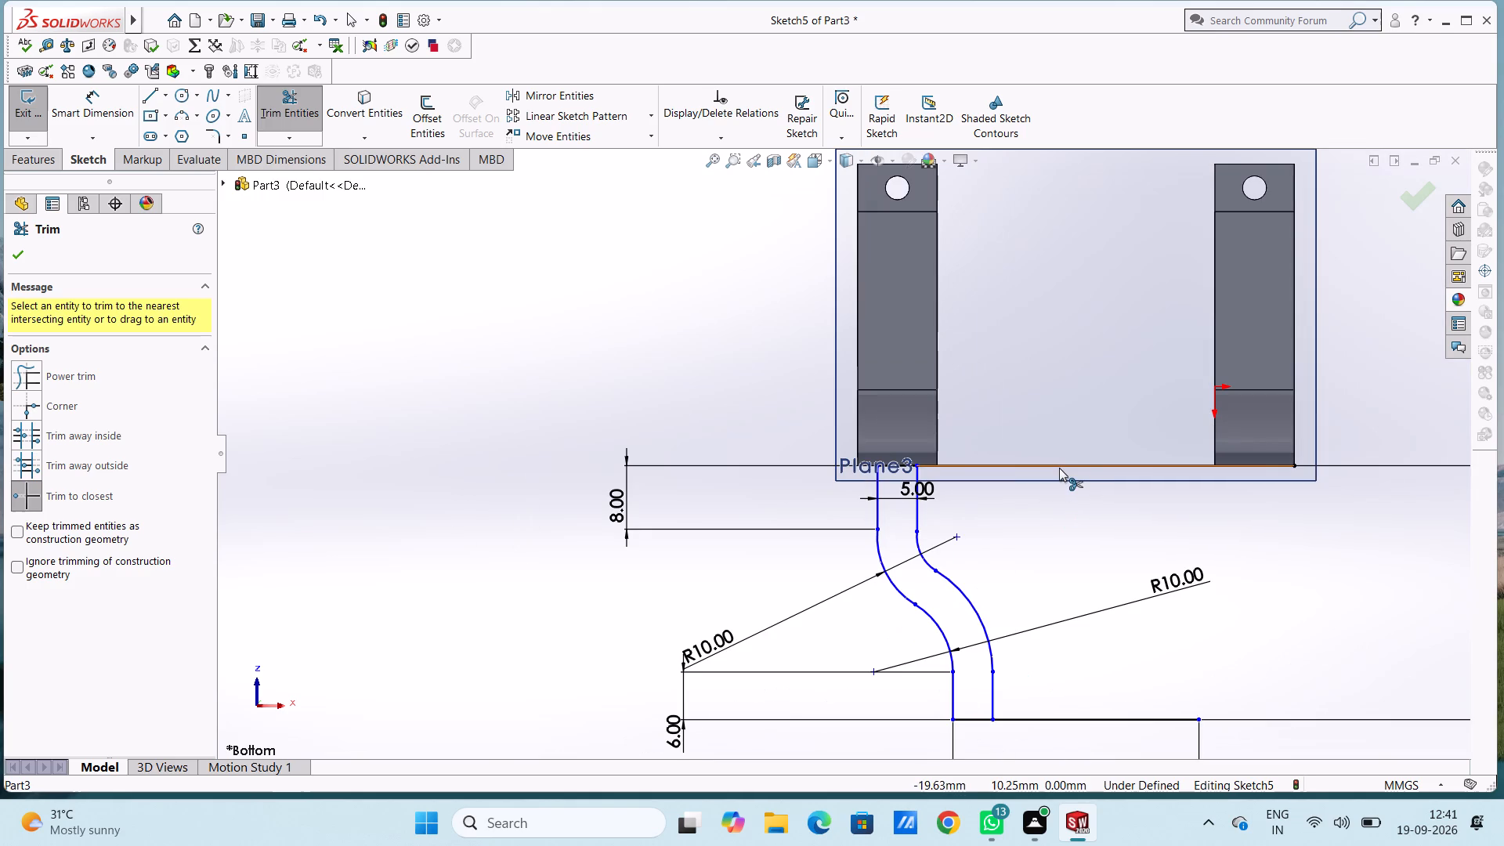
{"action": "left_click", "coordinate": [1059, 468]}
{"action": "double_click", "coordinate": [1273, 466]}
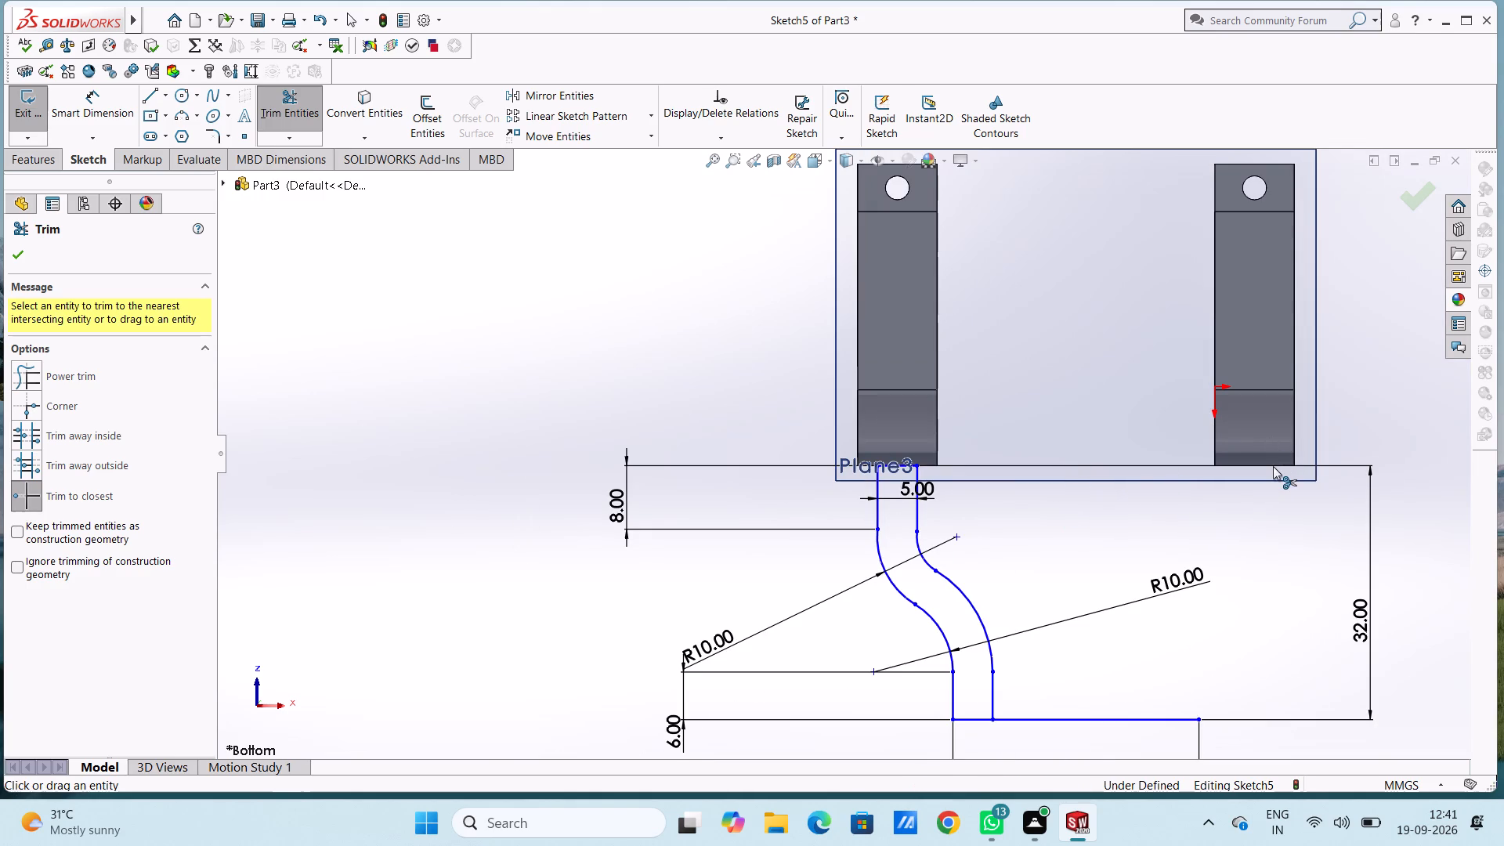
{"action": "key", "text": "Escape"}
{"action": "key", "text": "Escape"}
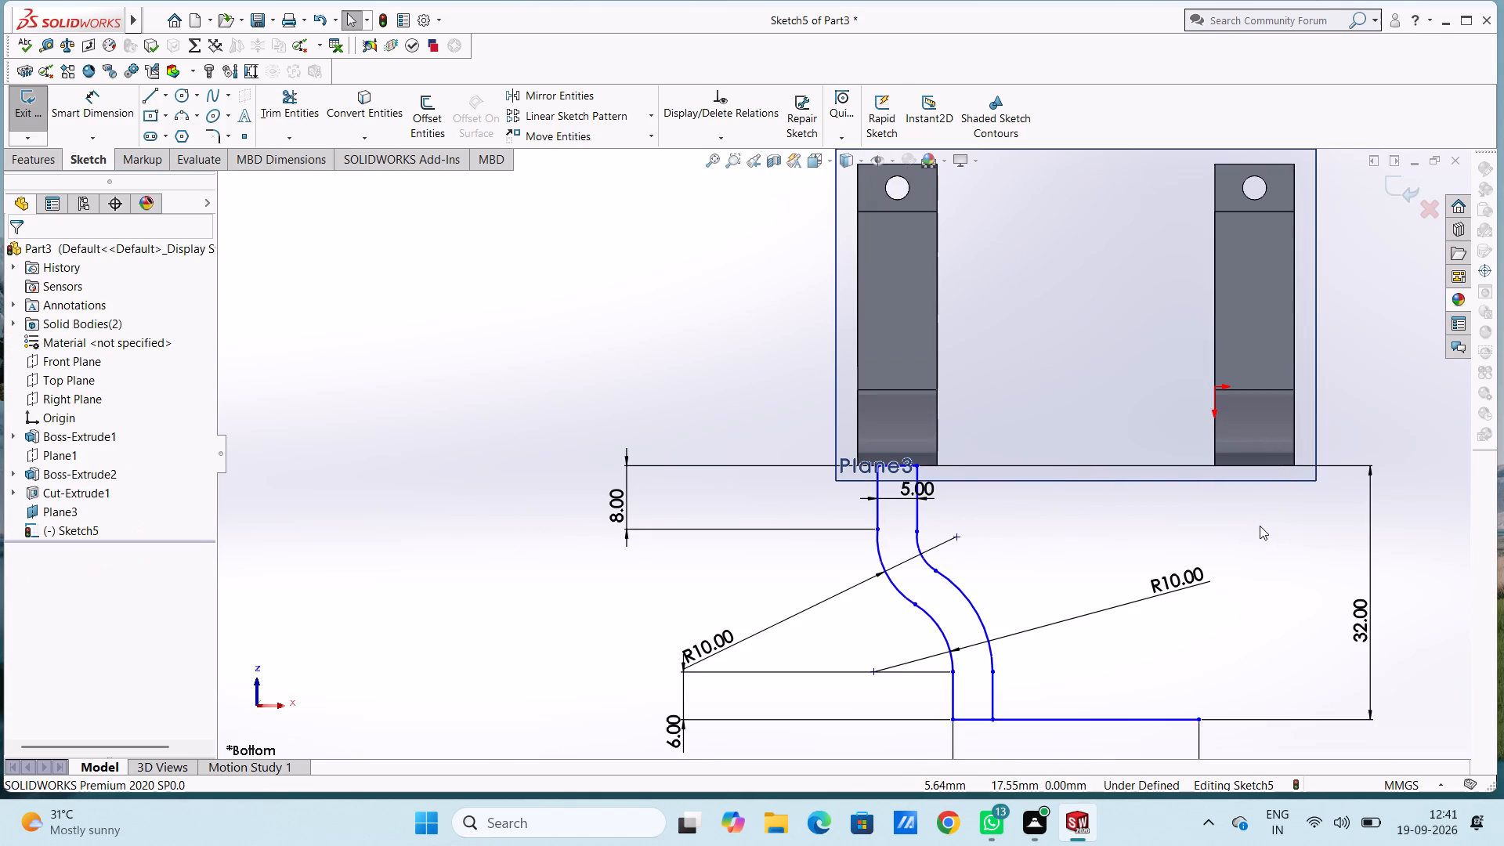
Draw a vertical line about 39 mm long upward from the midpoint of the 31 mm lower edge.
{"action": "scroll", "coordinate": [1115, 635], "scroll_direction": "down", "scroll_amount": 2}
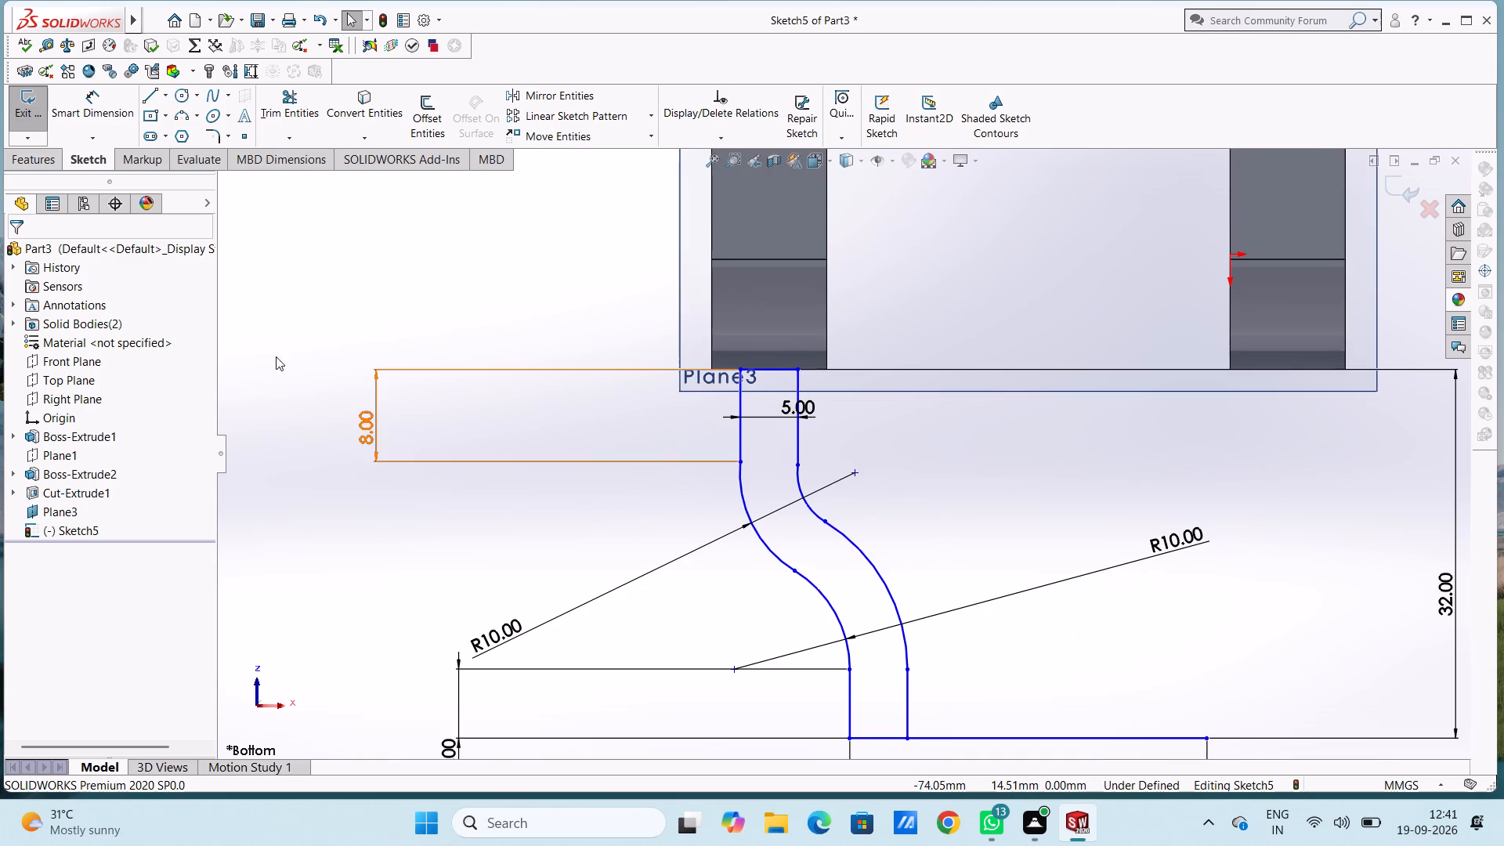
{"action": "left_click", "coordinate": [148, 99]}
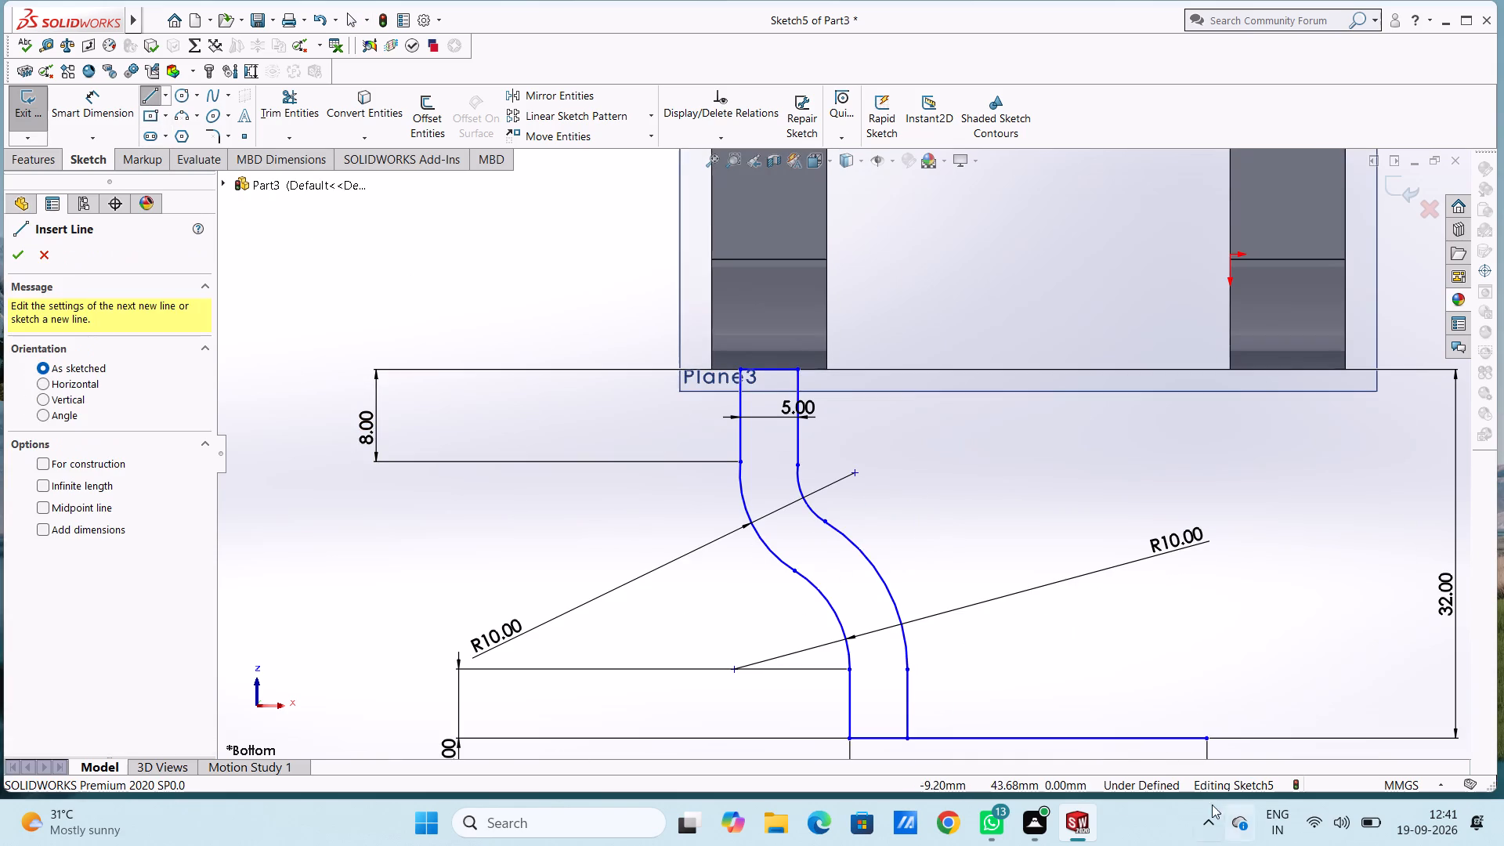
{"action": "left_click_drag", "start_coordinate": [1030, 738], "coordinate": [1027, 725]}
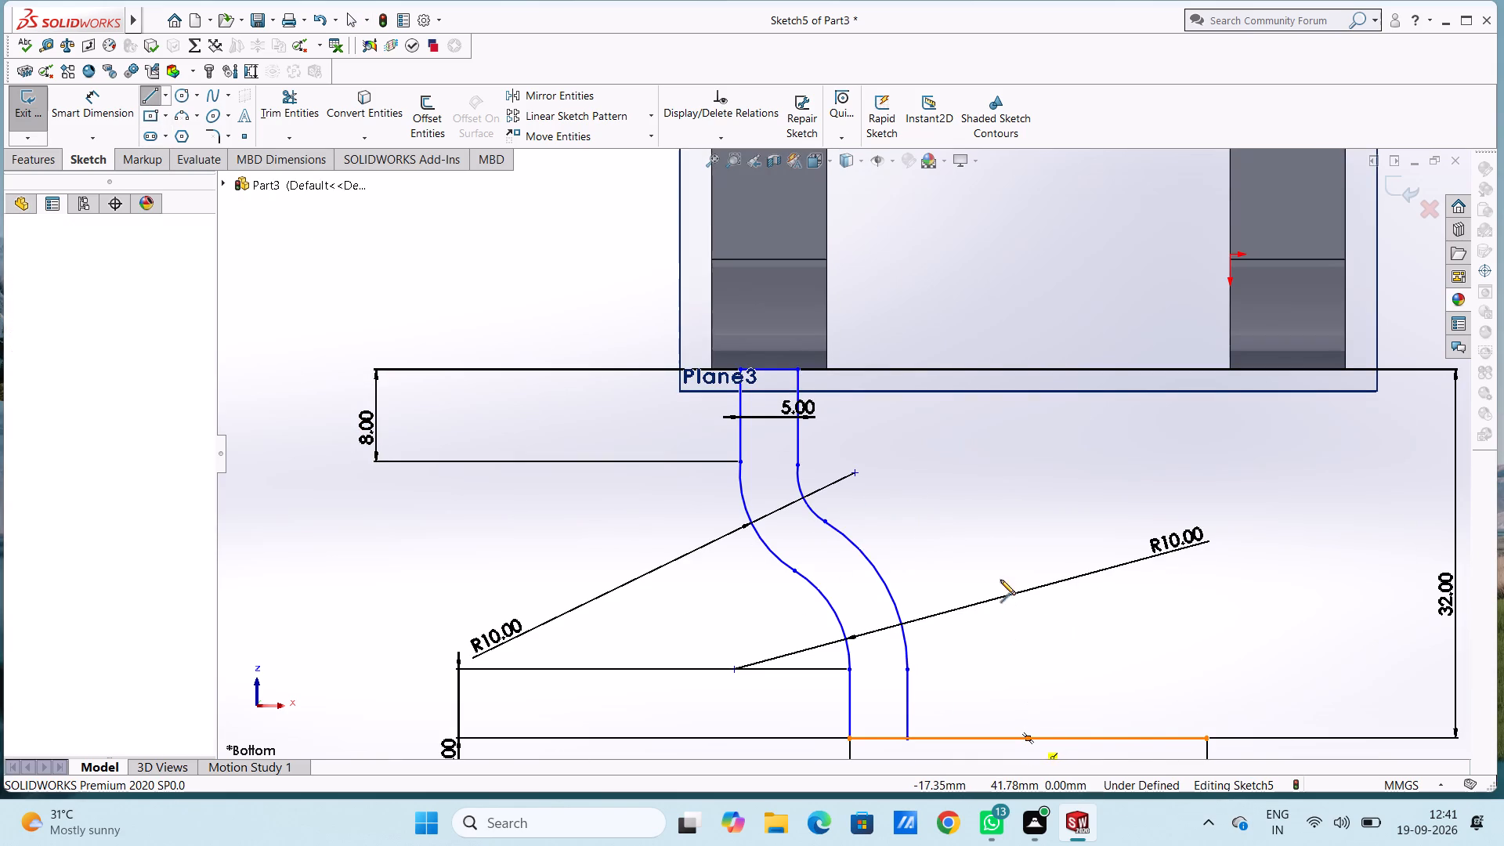
{"action": "left_click", "coordinate": [1028, 288]}
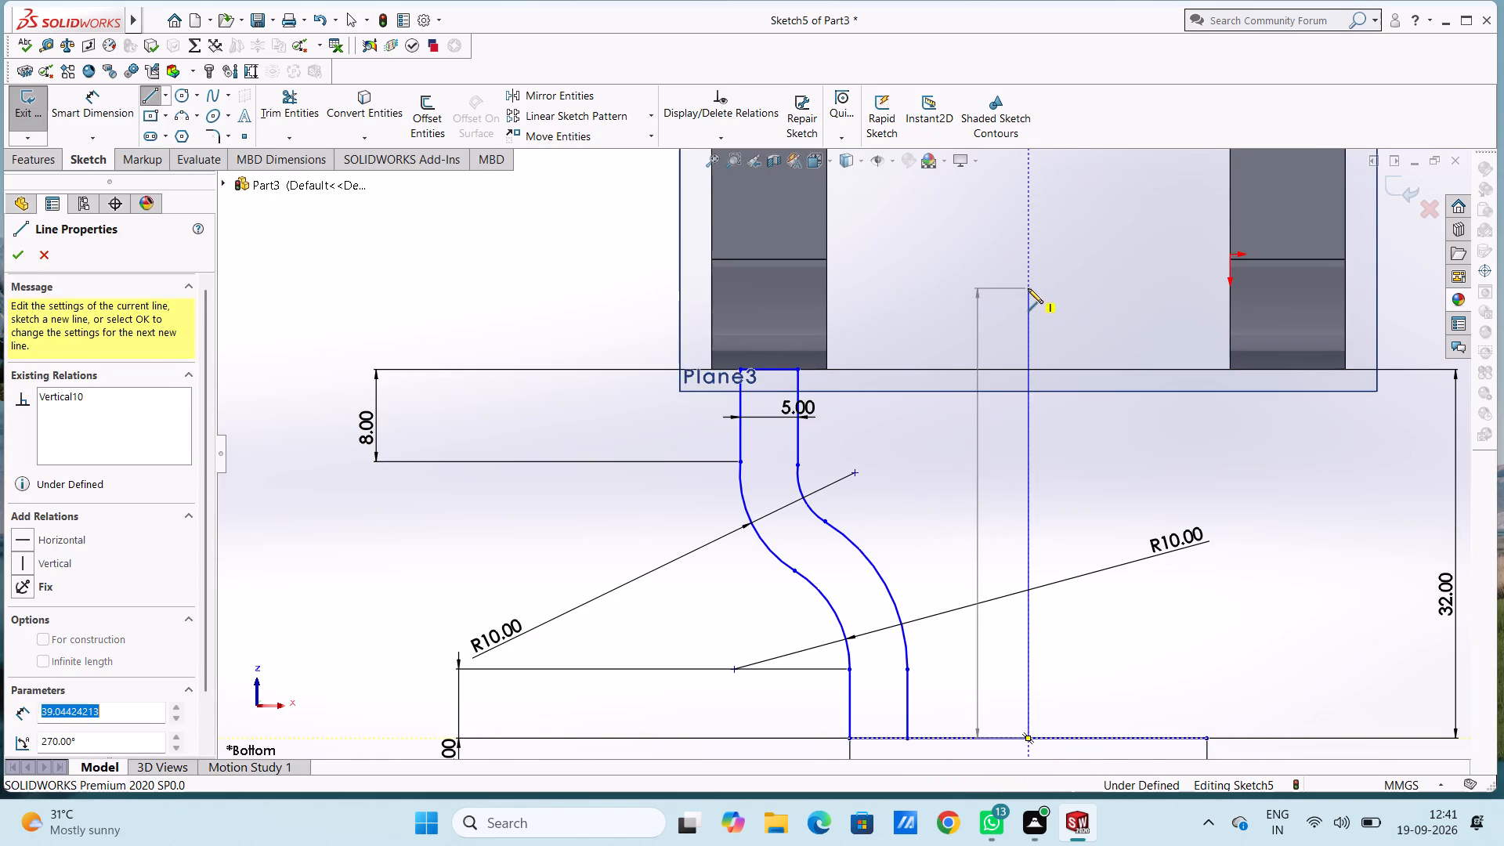
{"action": "key", "text": "Escape"}
{"action": "key", "text": "Escape"}
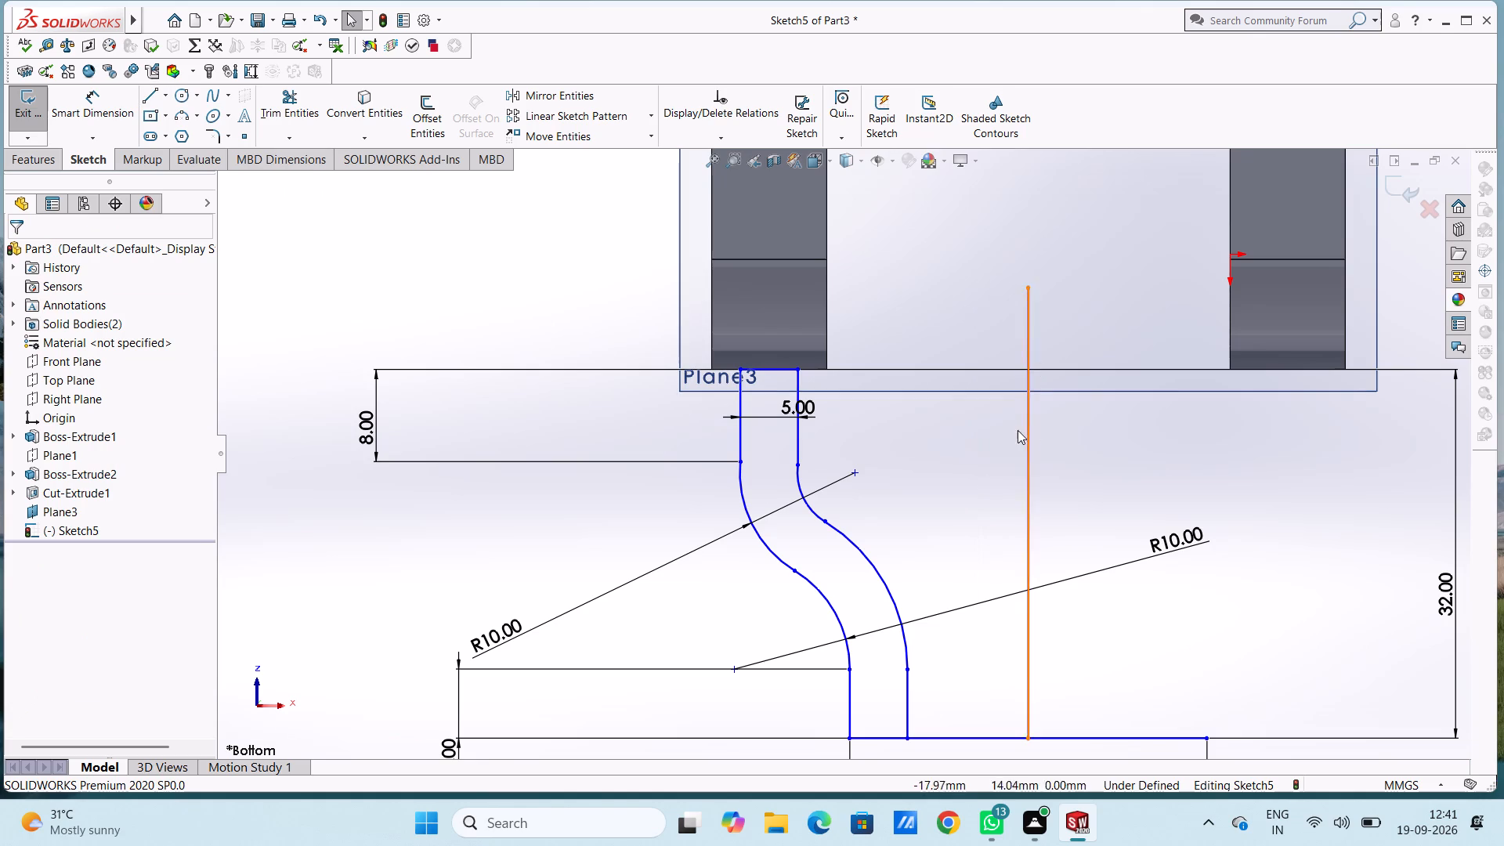
Mirror the closed S-profile's upper edge, vertical lines and arcs about the vertical line at the 31 mm edge's midpoint, keeping the original.
{"action": "left_click", "coordinate": [571, 85]}
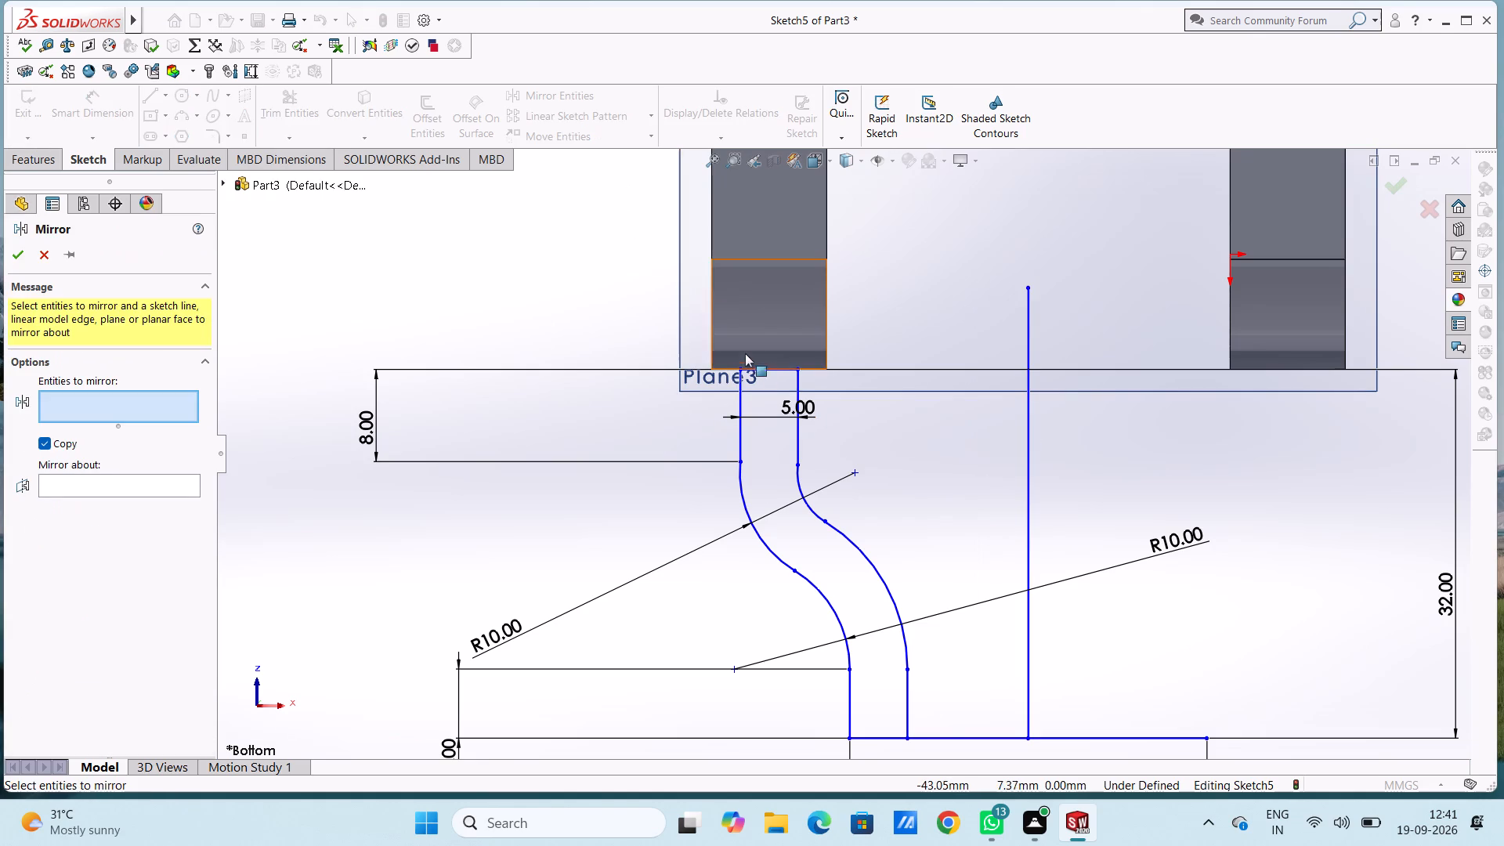
{"action": "left_click", "coordinate": [761, 369]}
{"action": "left_click", "coordinate": [739, 398]}
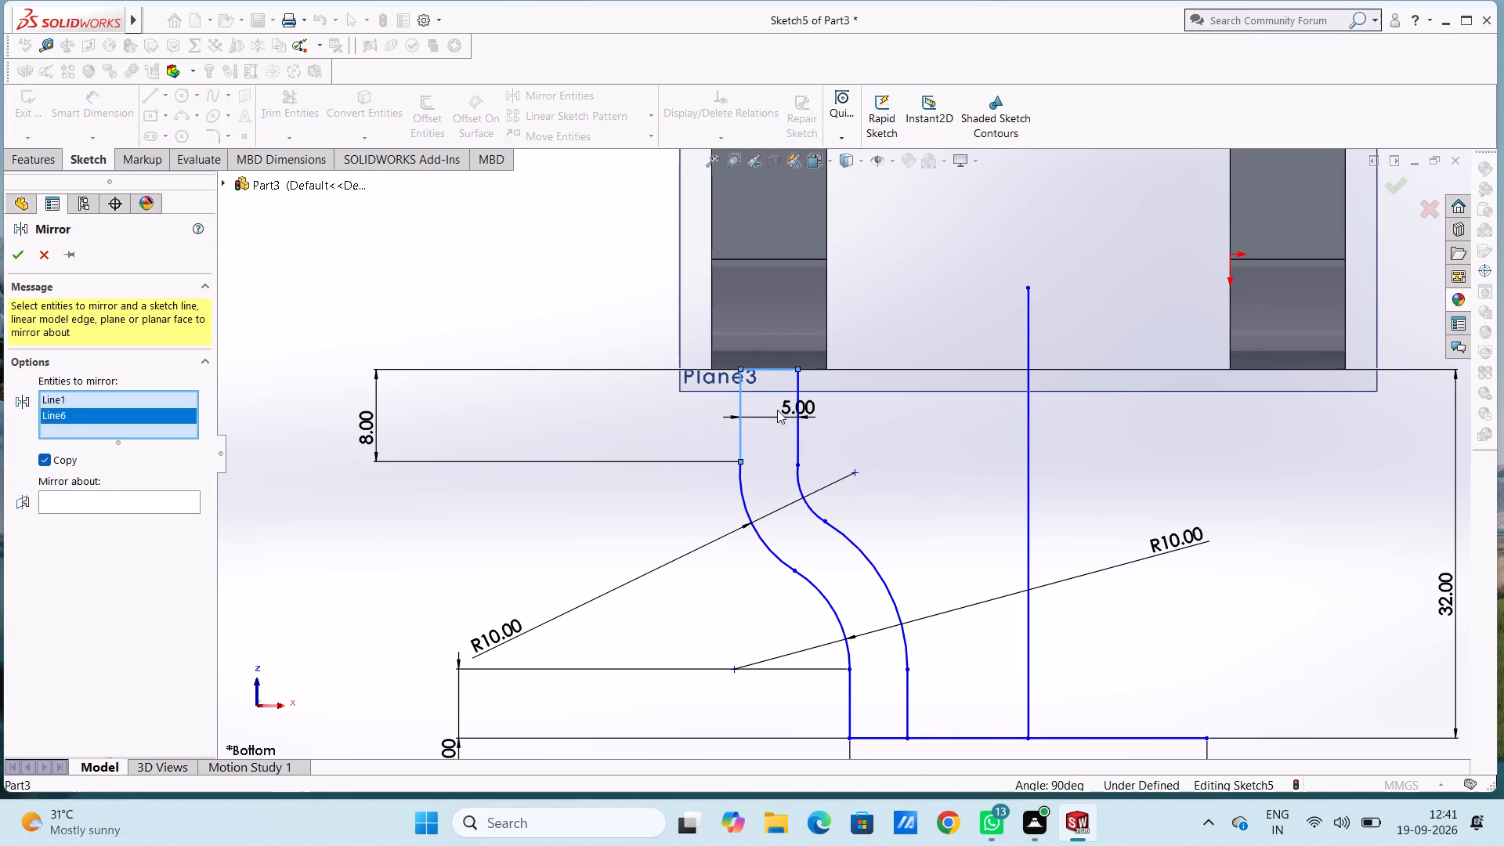
{"action": "left_click", "coordinate": [795, 392]}
{"action": "scroll", "coordinate": [848, 612], "scroll_direction": "up", "scroll_amount": 4}
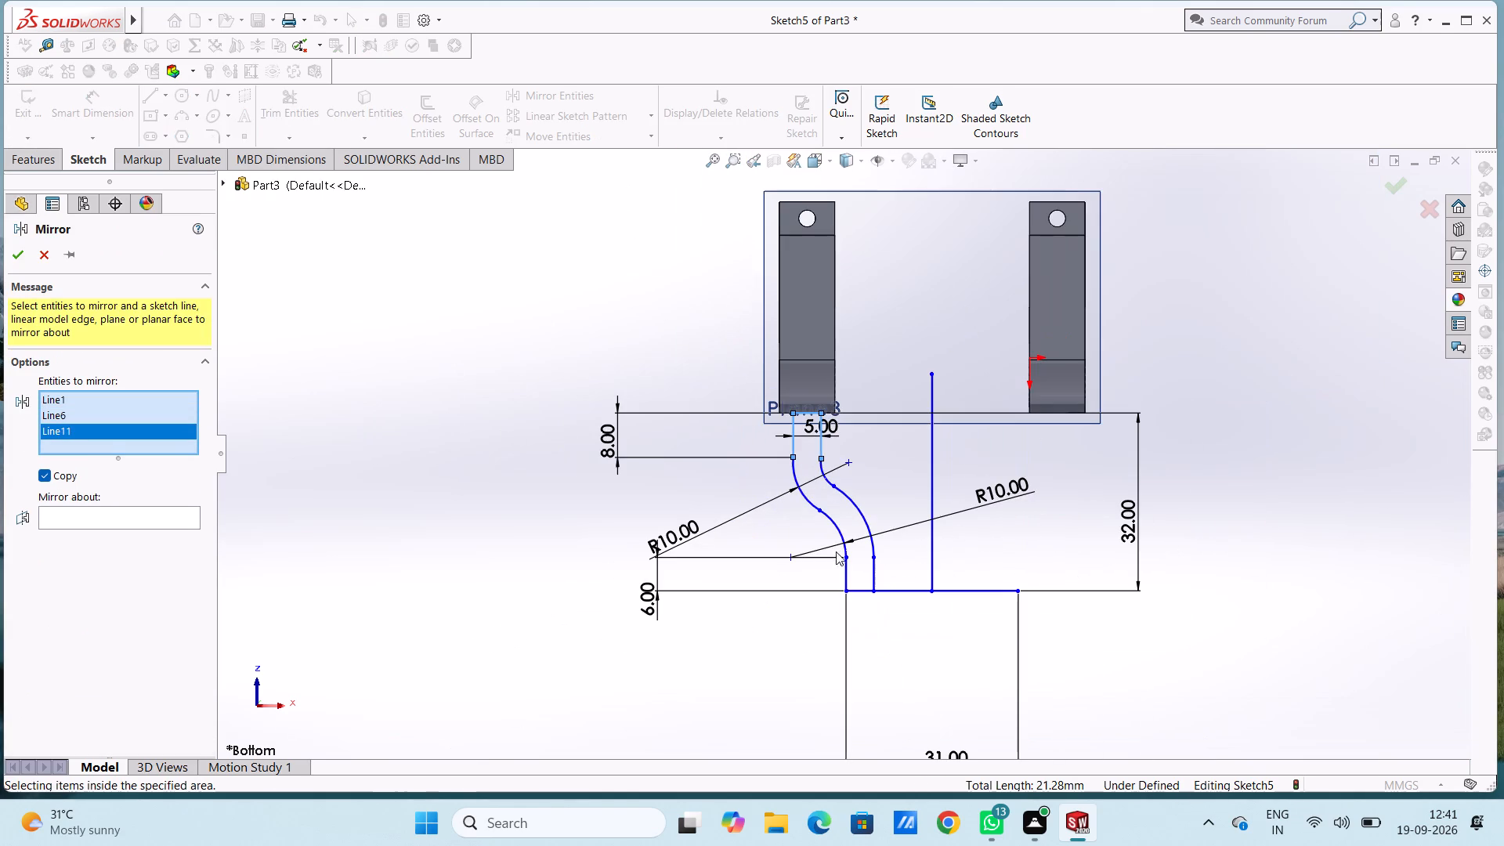
{"action": "left_click", "coordinate": [808, 507]}
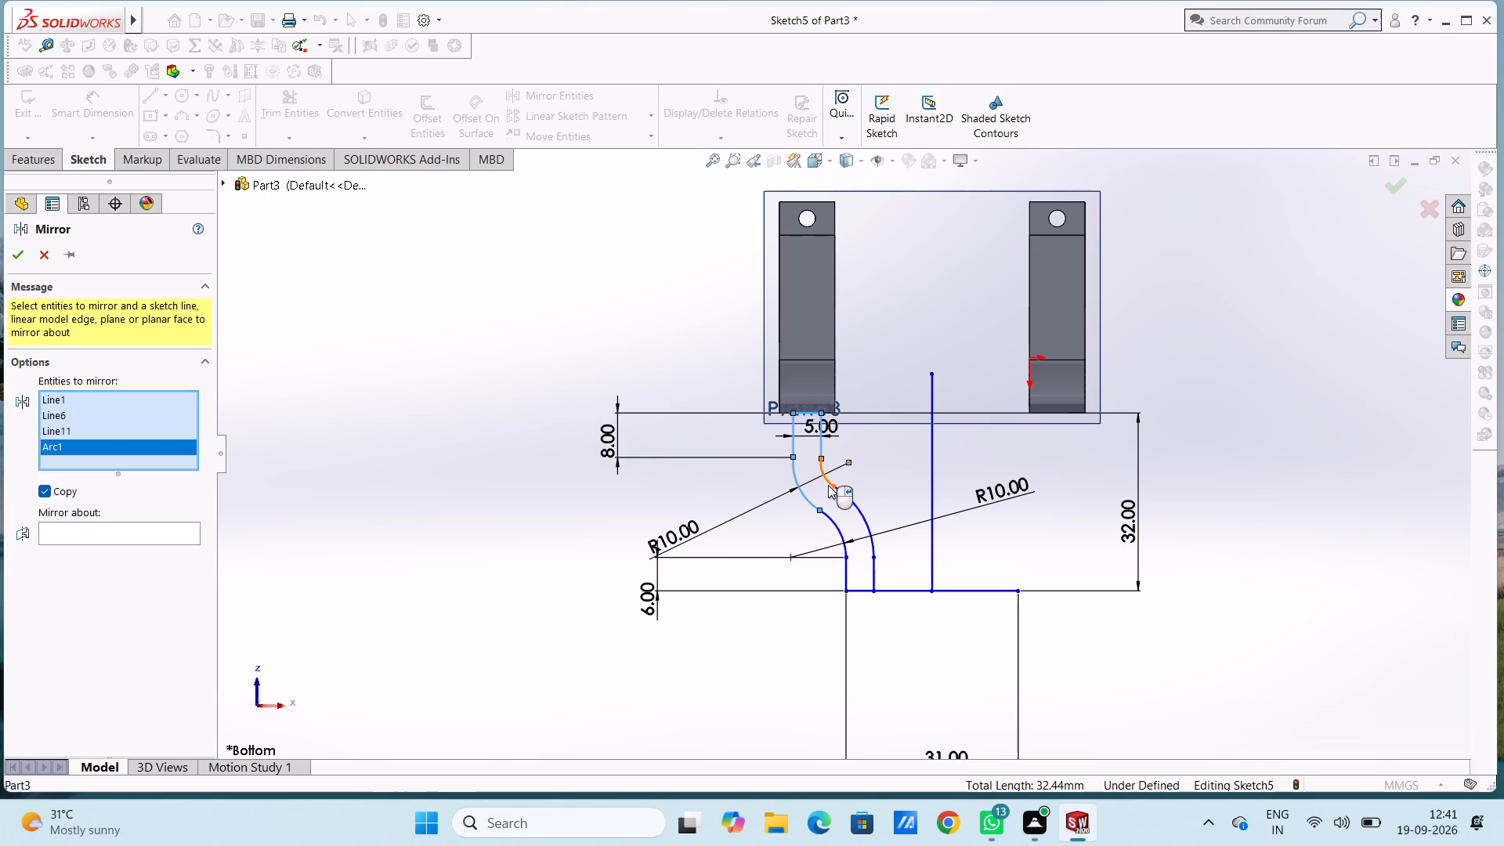
{"action": "left_click", "coordinate": [829, 484]}
{"action": "left_click", "coordinate": [854, 503]}
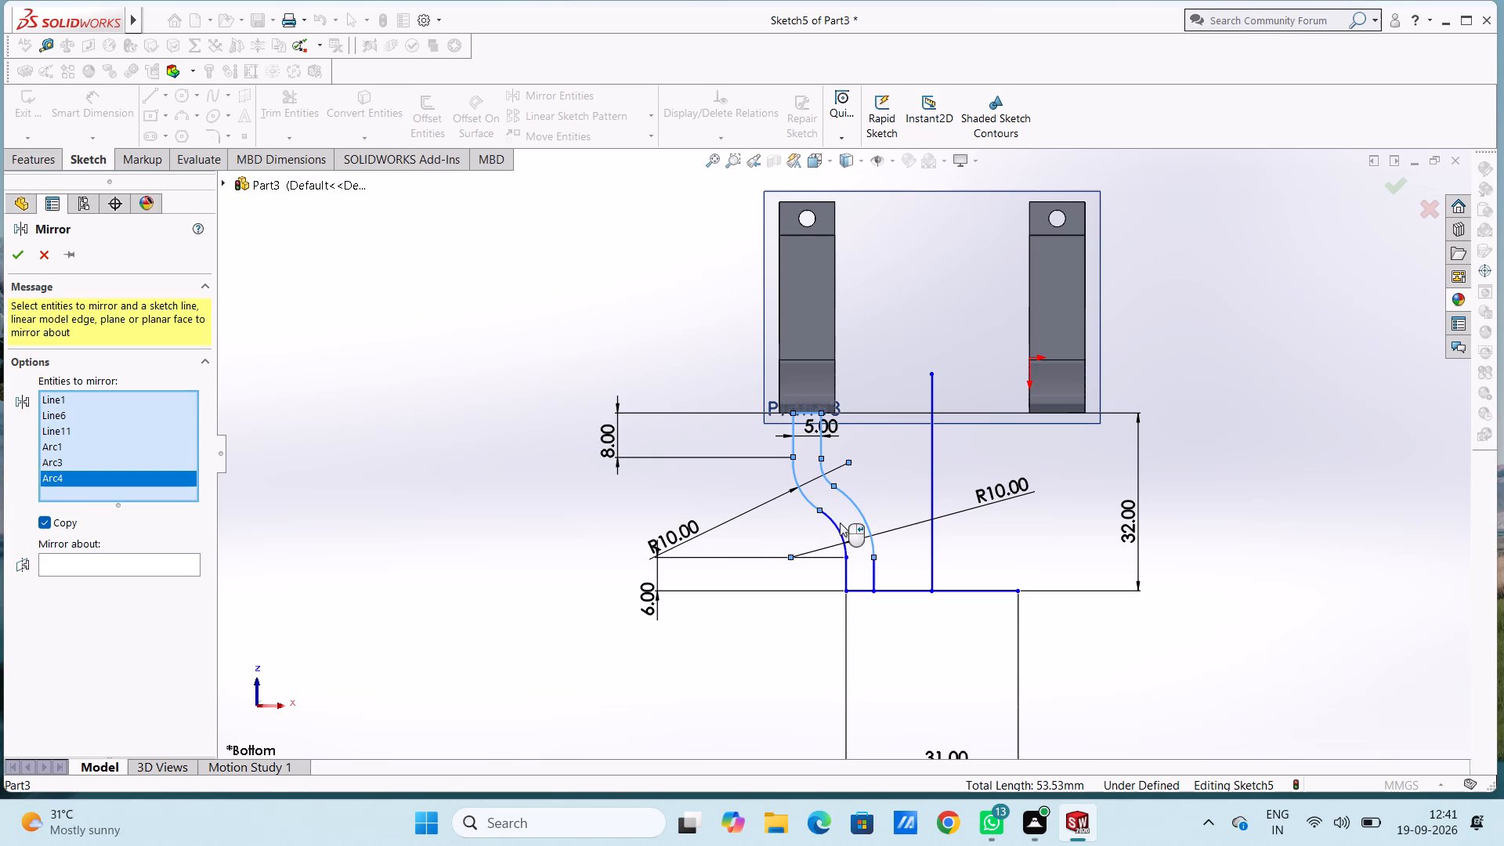
{"action": "left_click", "coordinate": [838, 526]}
{"action": "left_click", "coordinate": [844, 583]}
{"action": "left_click", "coordinate": [873, 580]}
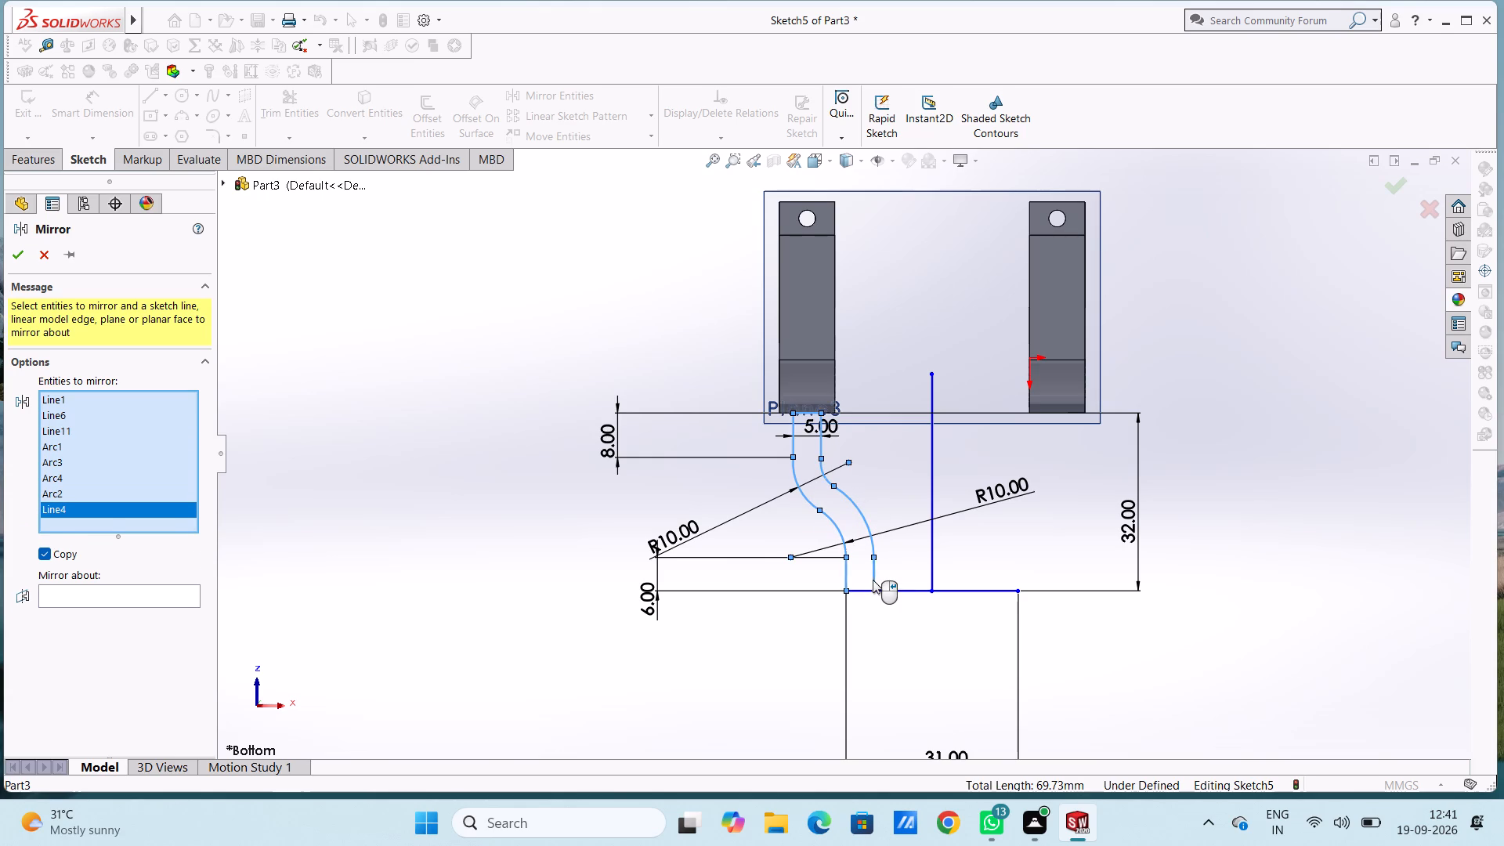
{"action": "left_click", "coordinate": [145, 615]}
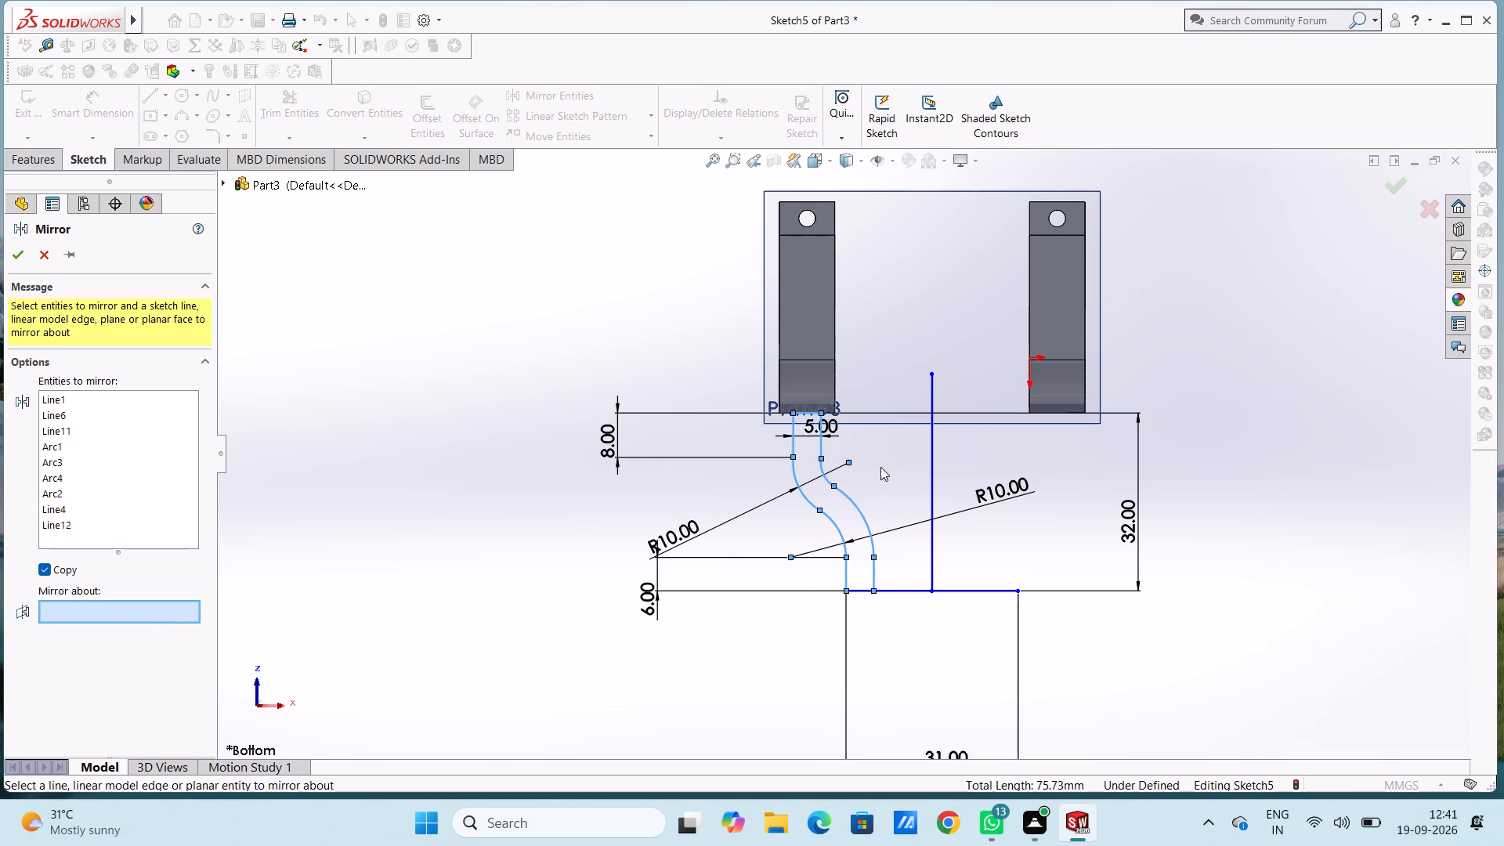
{"action": "left_click", "coordinate": [932, 495]}
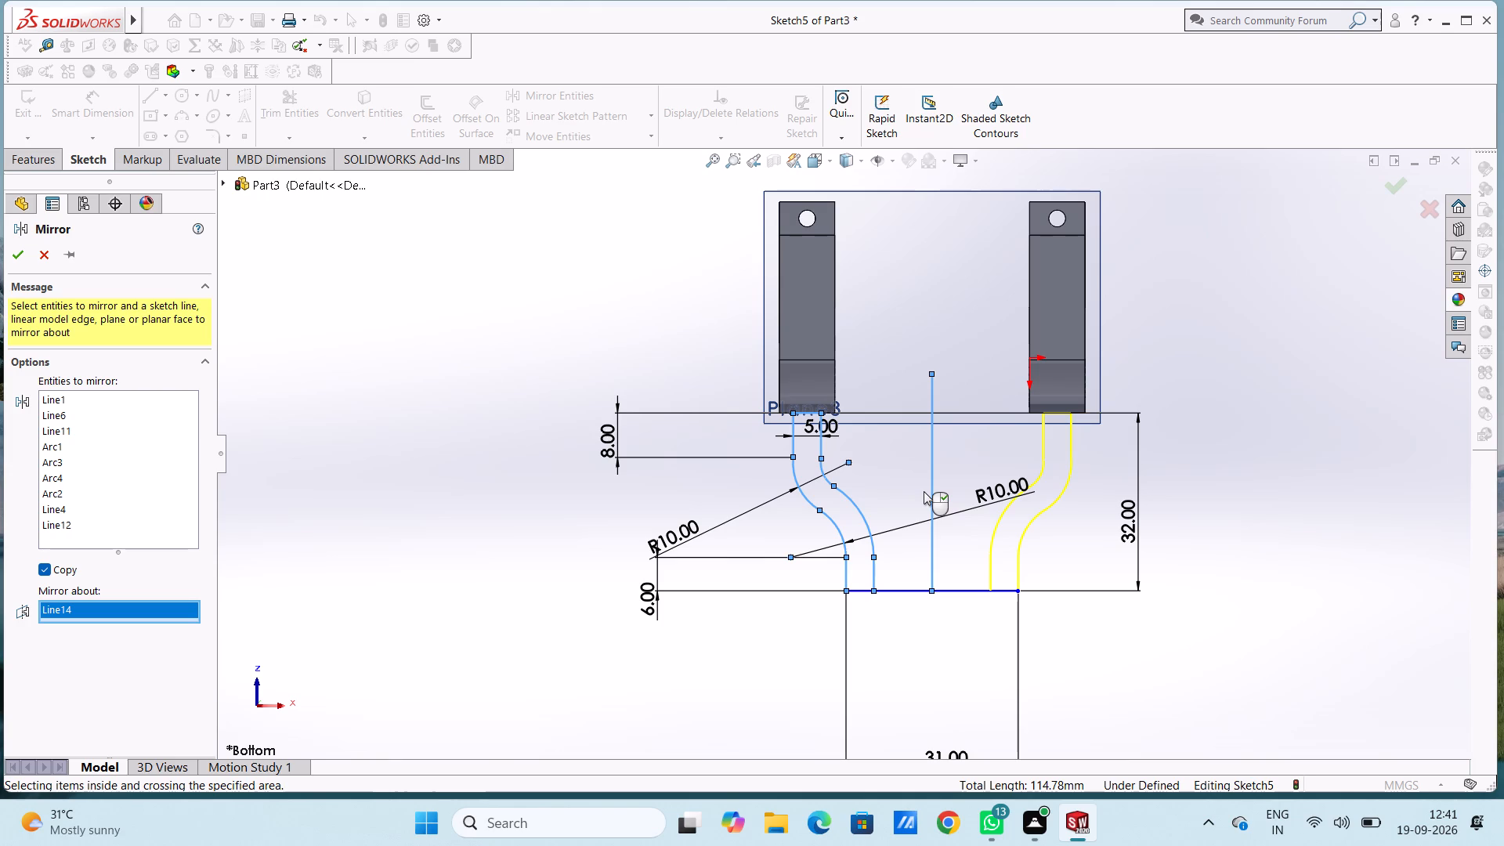
{"action": "left_click", "coordinate": [15, 259]}
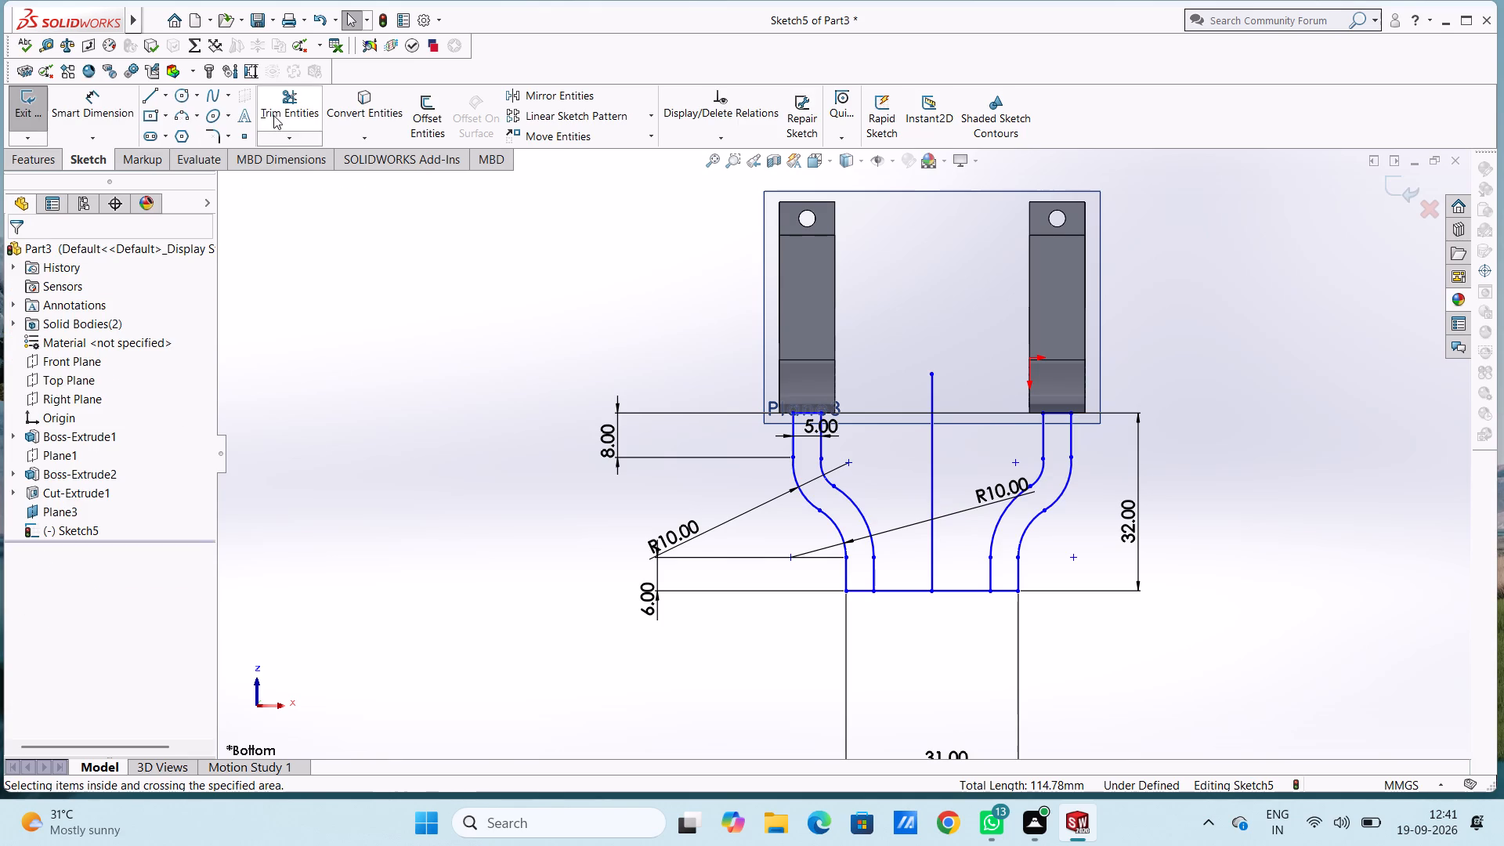
Trim away the vertical mirror line and the part of the 31 mm lower edge between the two S-profiles.
{"action": "left_click_drag", "start_coordinate": [273, 115], "coordinate": [283, 132]}
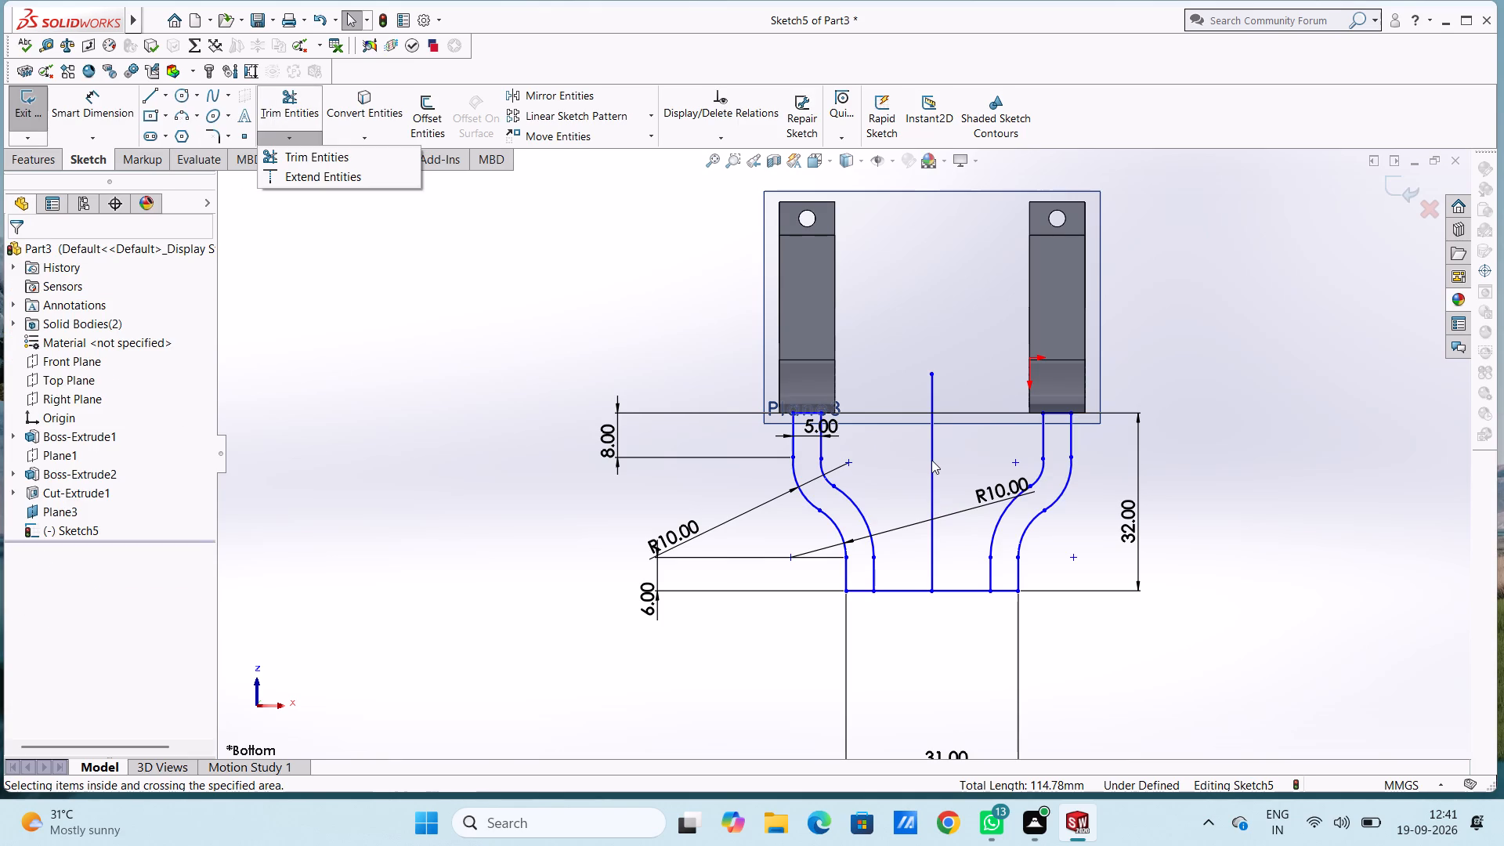
{"action": "left_click", "coordinate": [312, 154]}
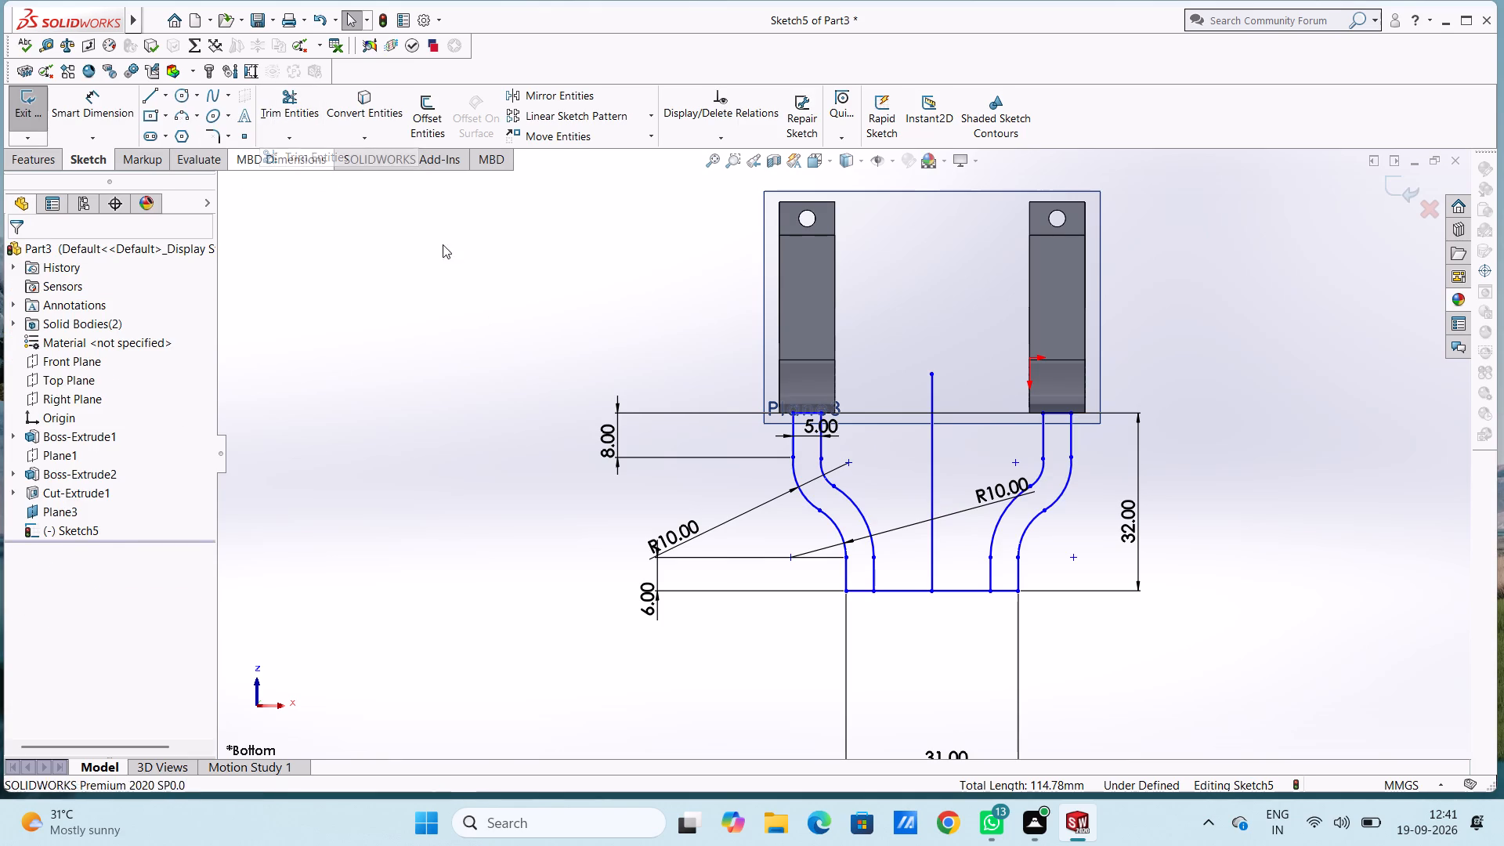
{"action": "left_click", "coordinate": [927, 473]}
{"action": "left_click", "coordinate": [930, 475]}
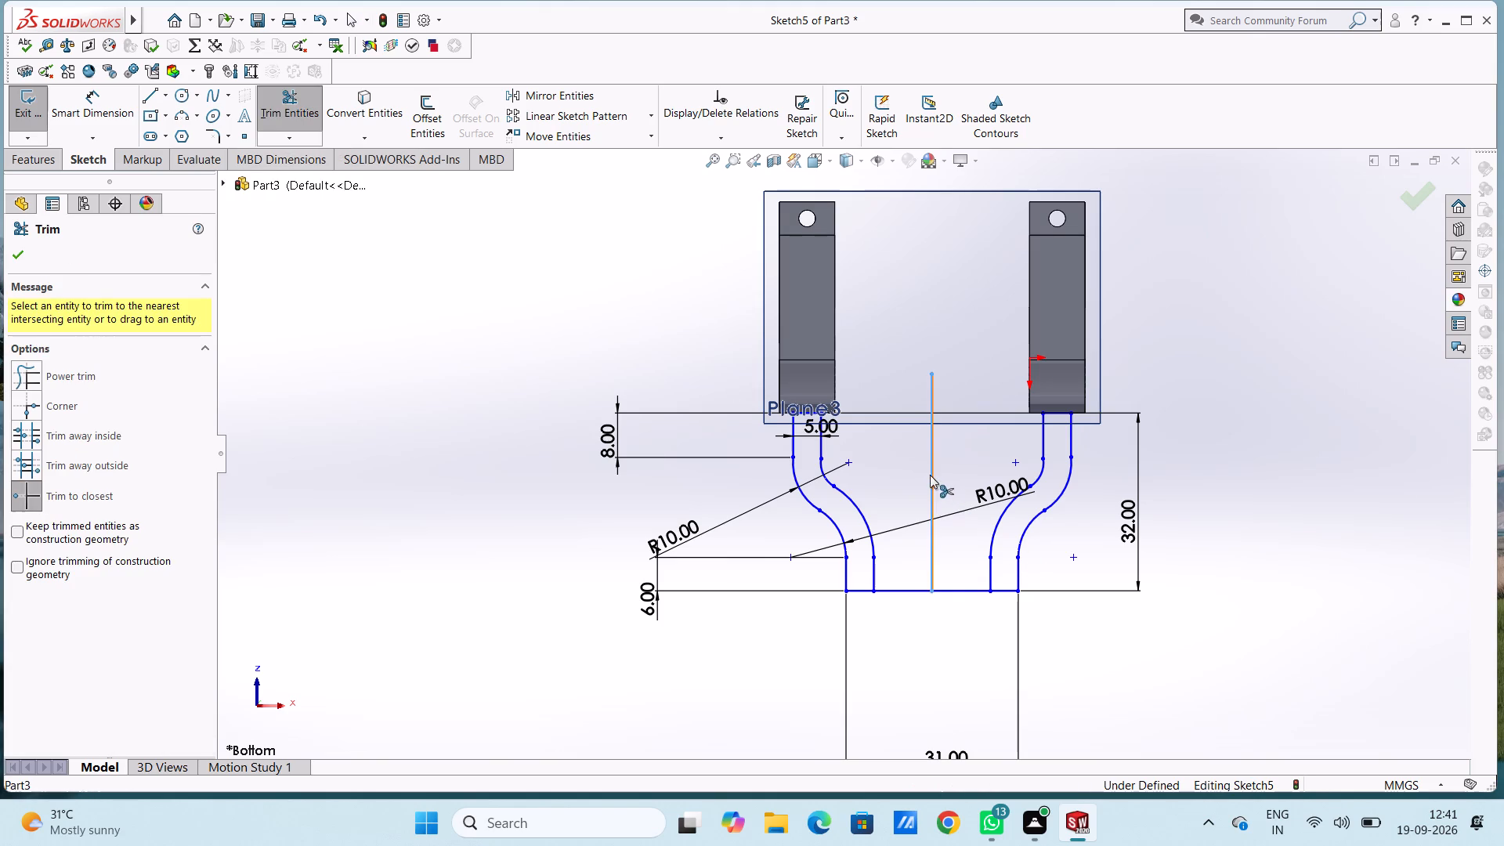
{"action": "left_click", "coordinate": [938, 595]}
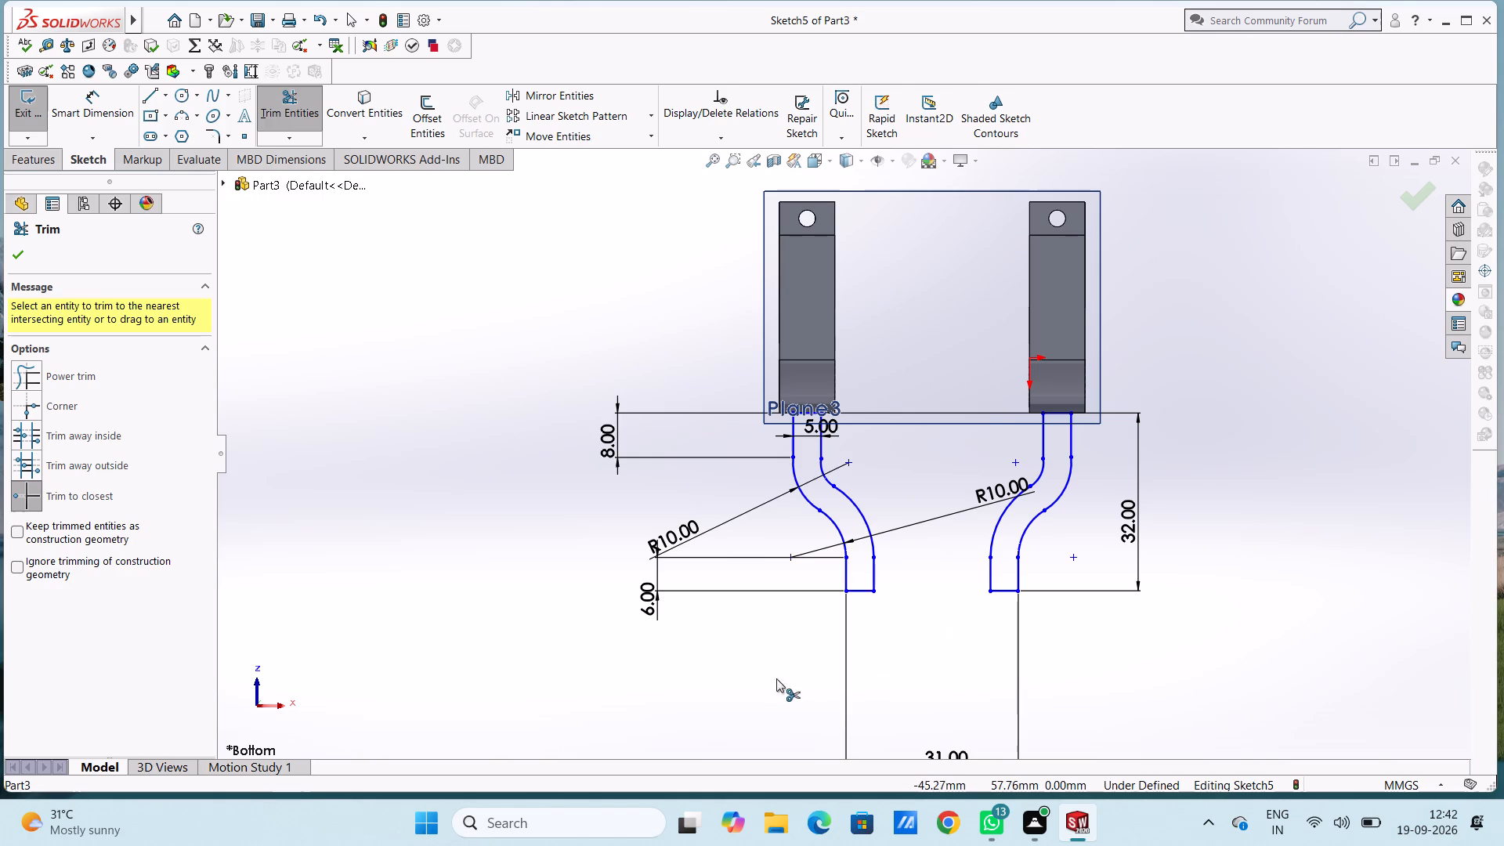
{"action": "key", "text": "Escape"}
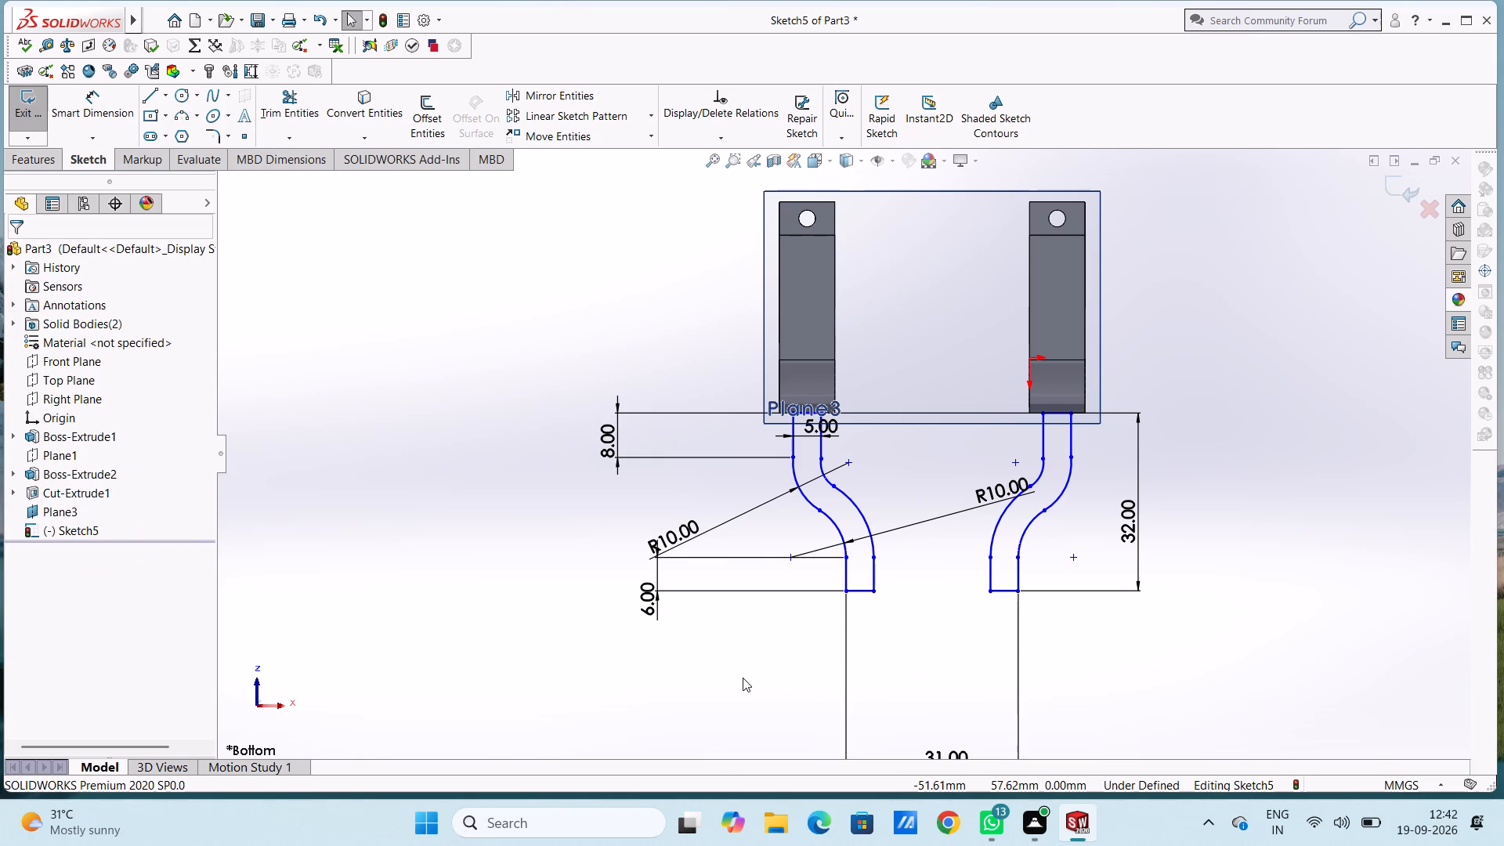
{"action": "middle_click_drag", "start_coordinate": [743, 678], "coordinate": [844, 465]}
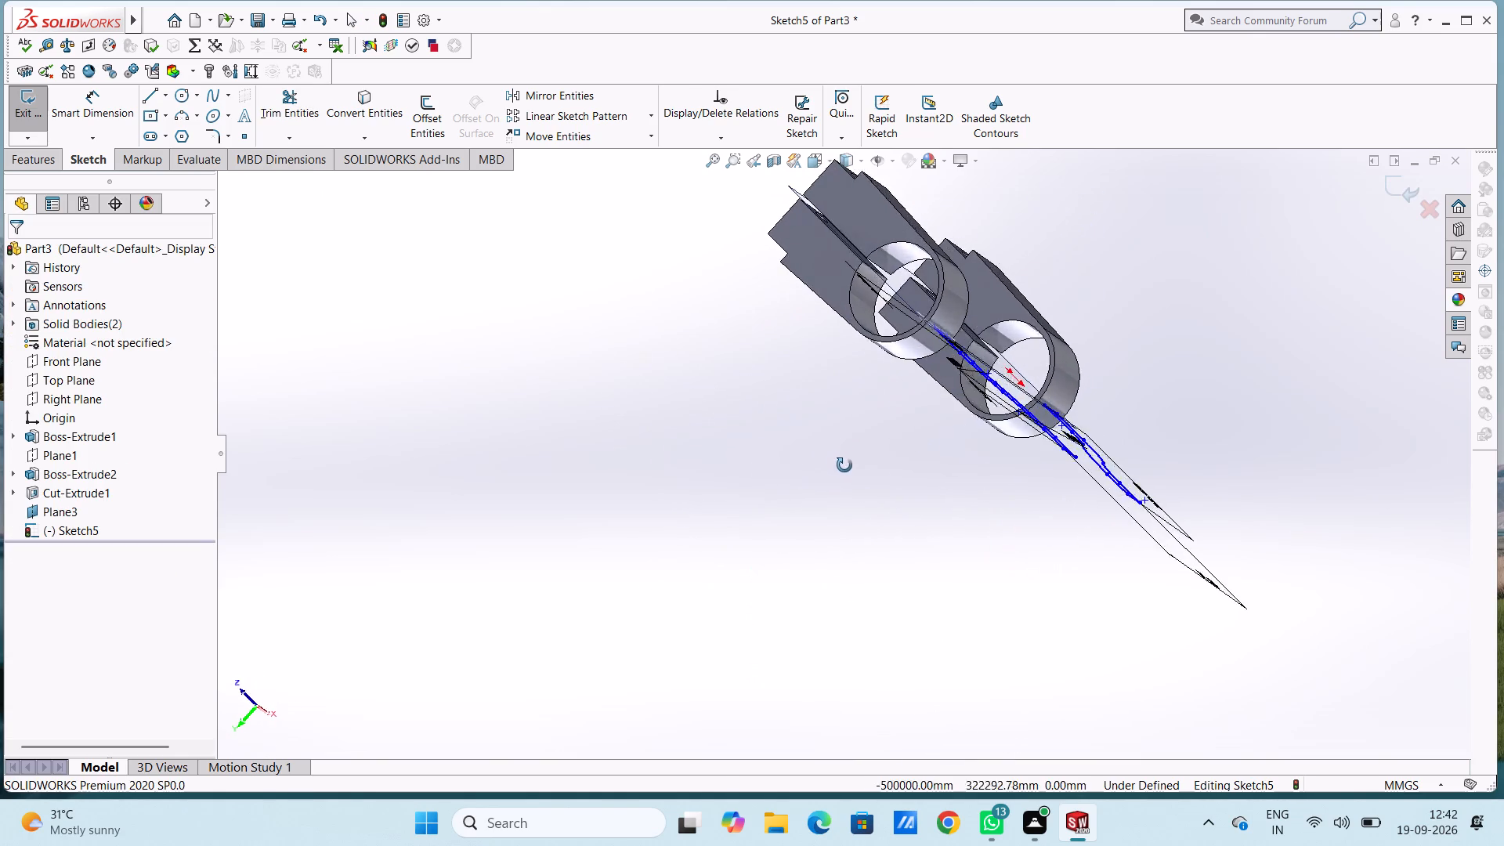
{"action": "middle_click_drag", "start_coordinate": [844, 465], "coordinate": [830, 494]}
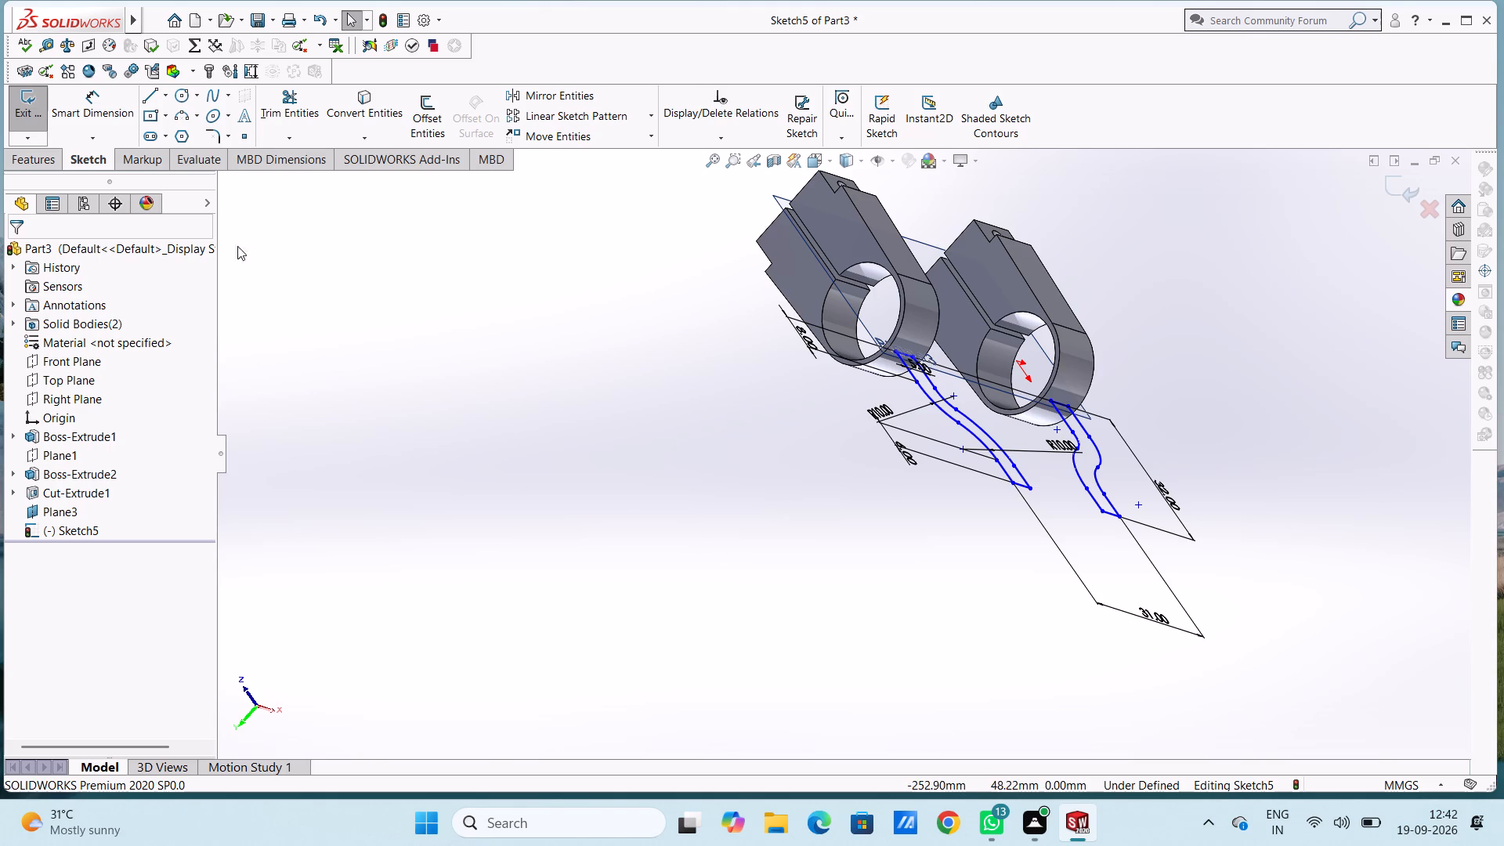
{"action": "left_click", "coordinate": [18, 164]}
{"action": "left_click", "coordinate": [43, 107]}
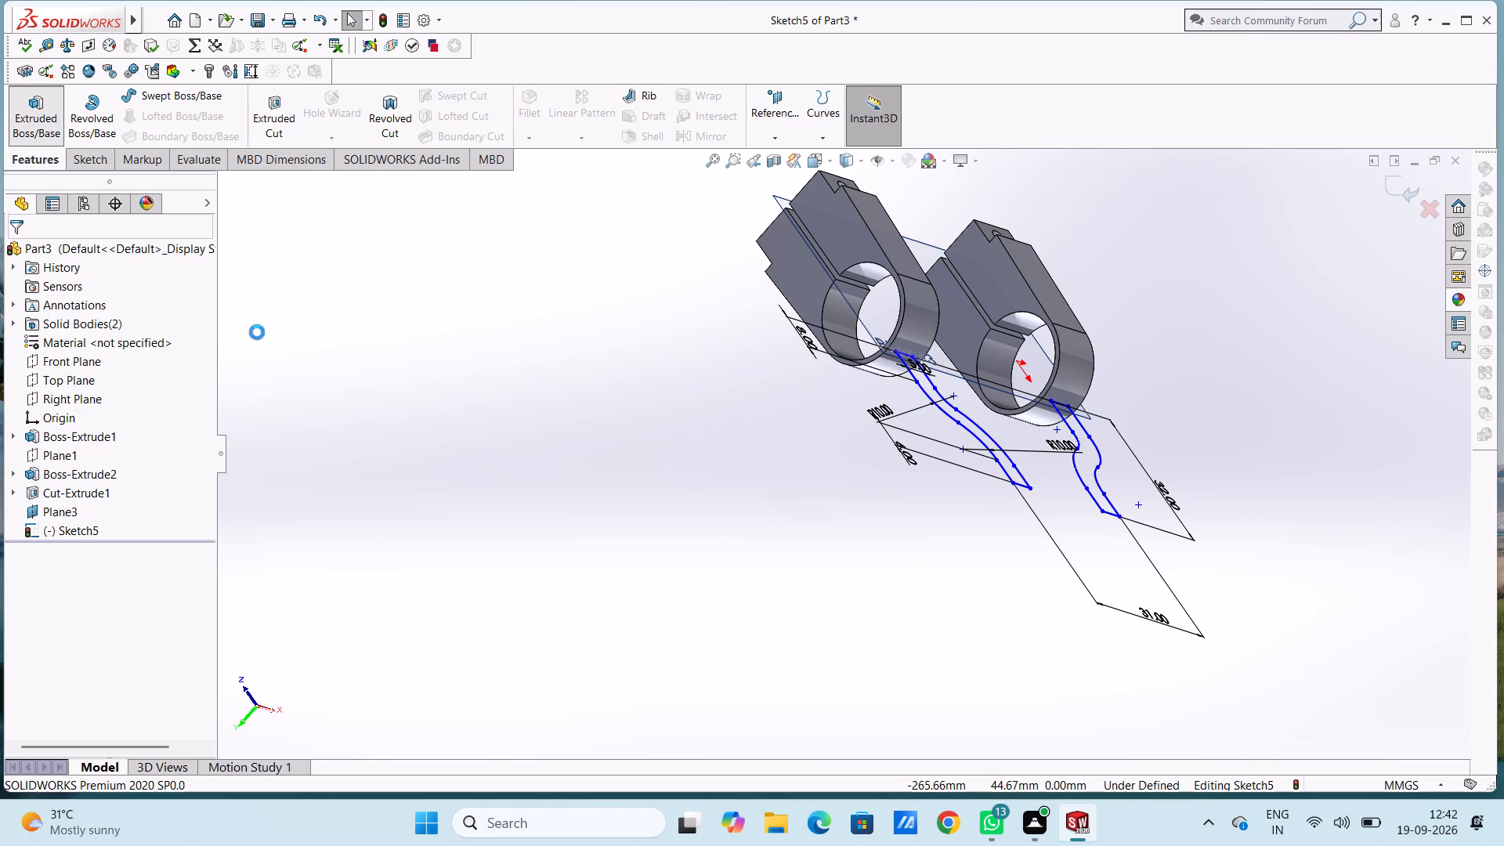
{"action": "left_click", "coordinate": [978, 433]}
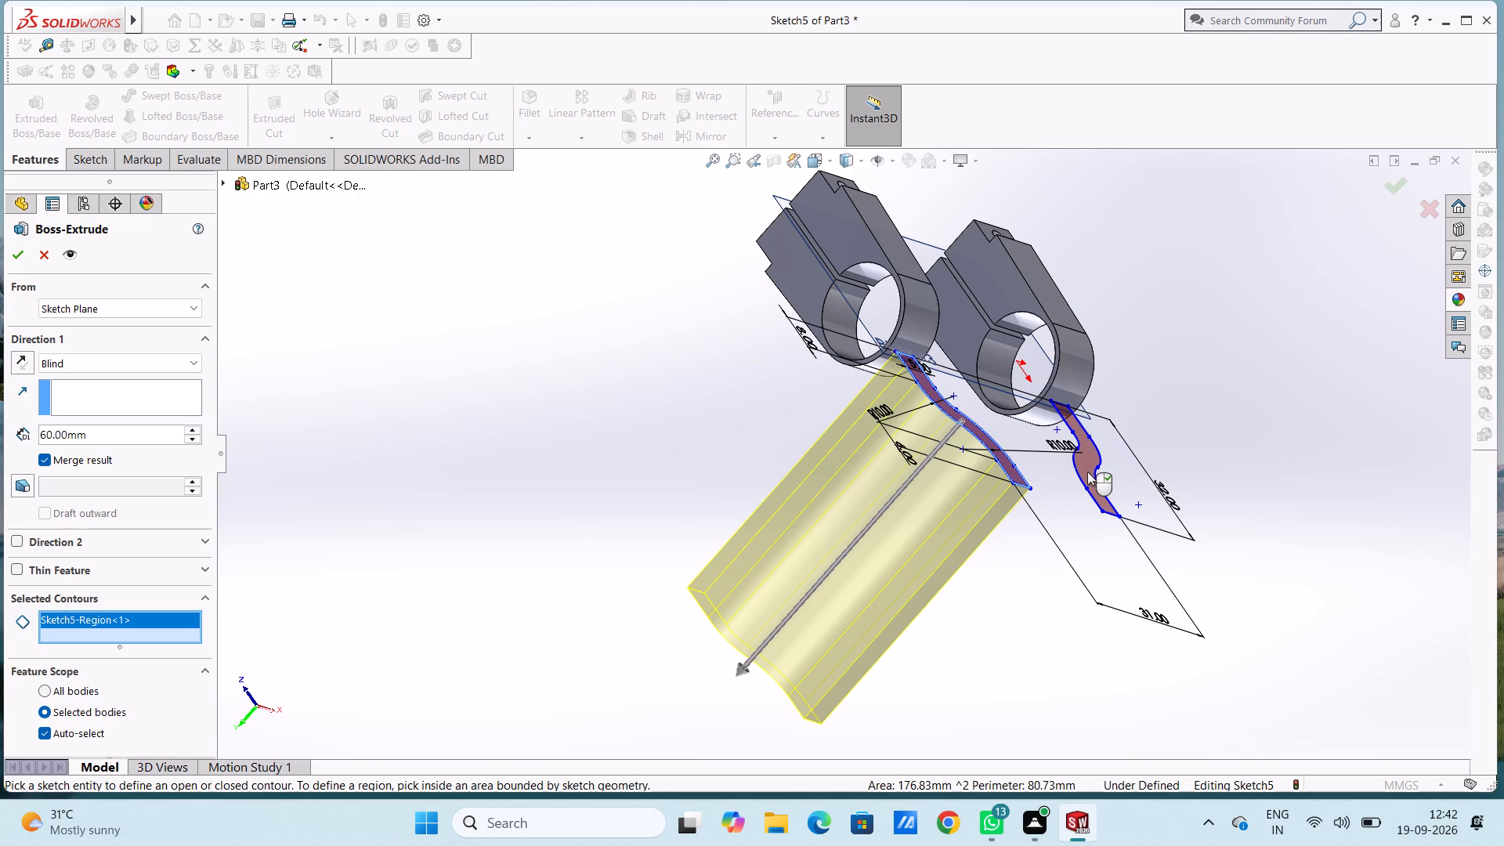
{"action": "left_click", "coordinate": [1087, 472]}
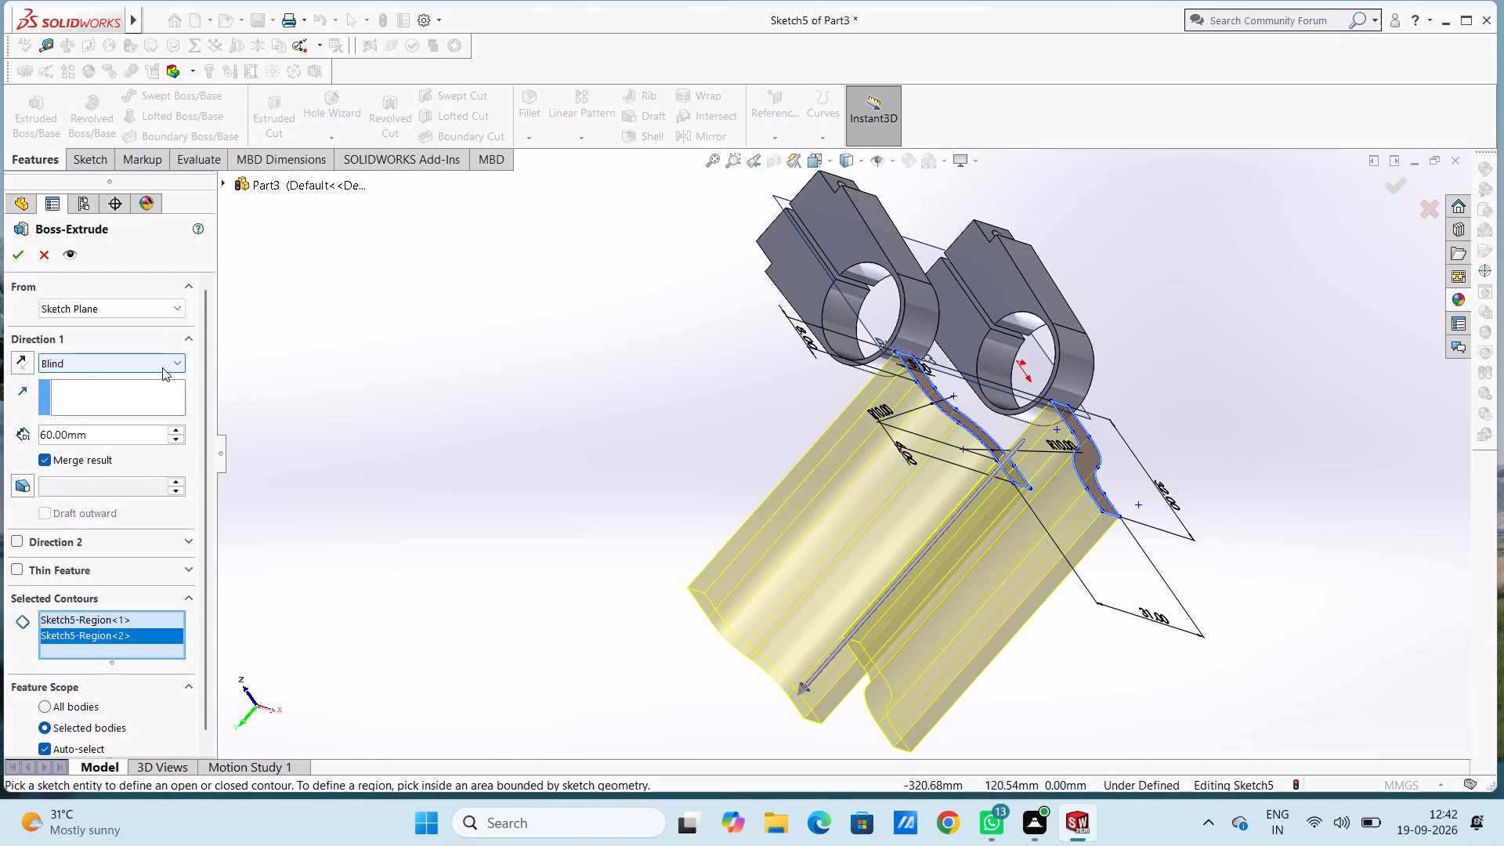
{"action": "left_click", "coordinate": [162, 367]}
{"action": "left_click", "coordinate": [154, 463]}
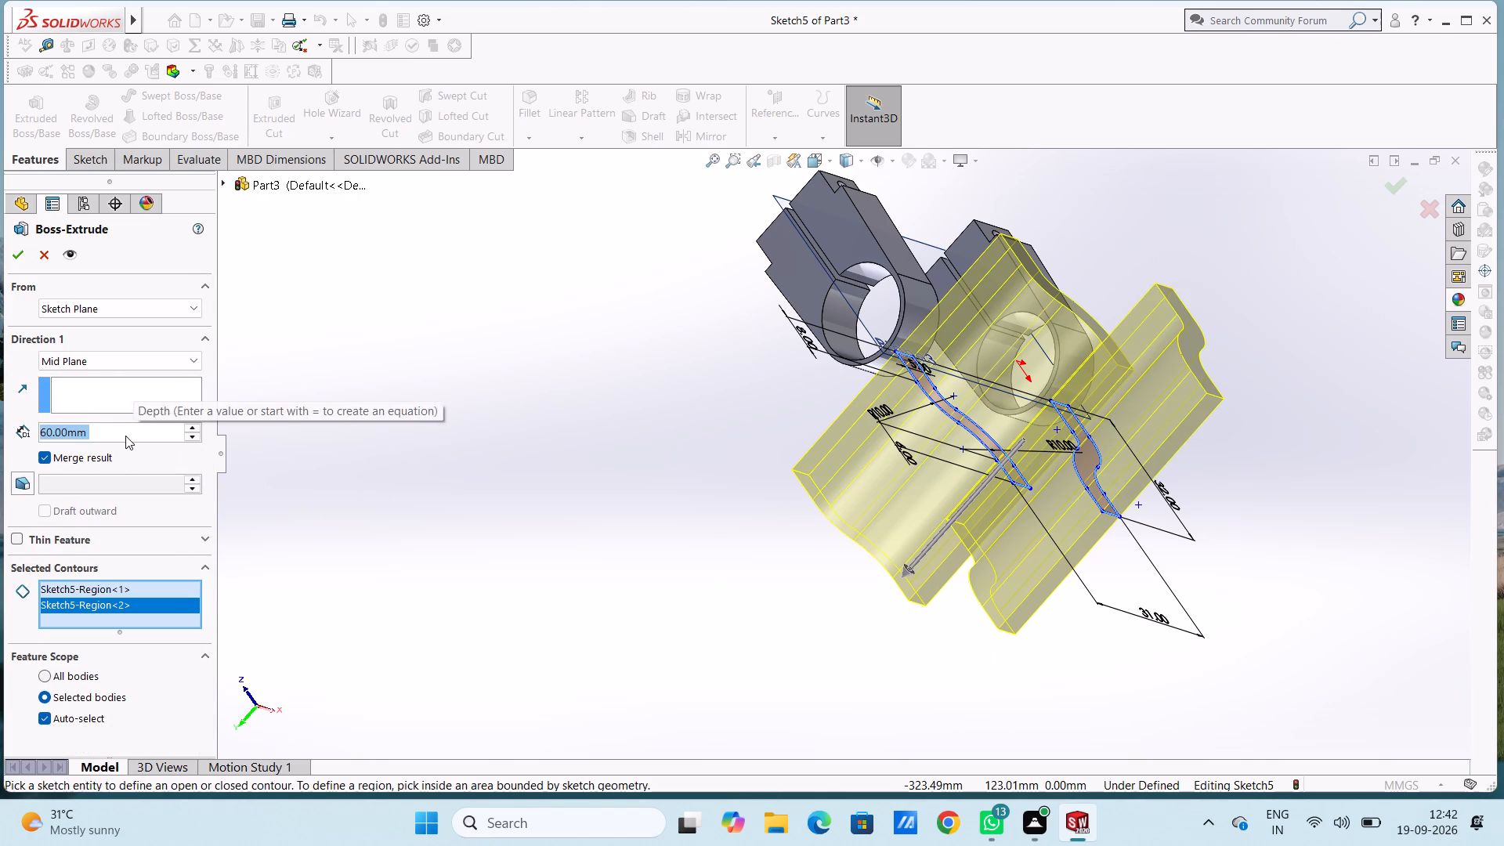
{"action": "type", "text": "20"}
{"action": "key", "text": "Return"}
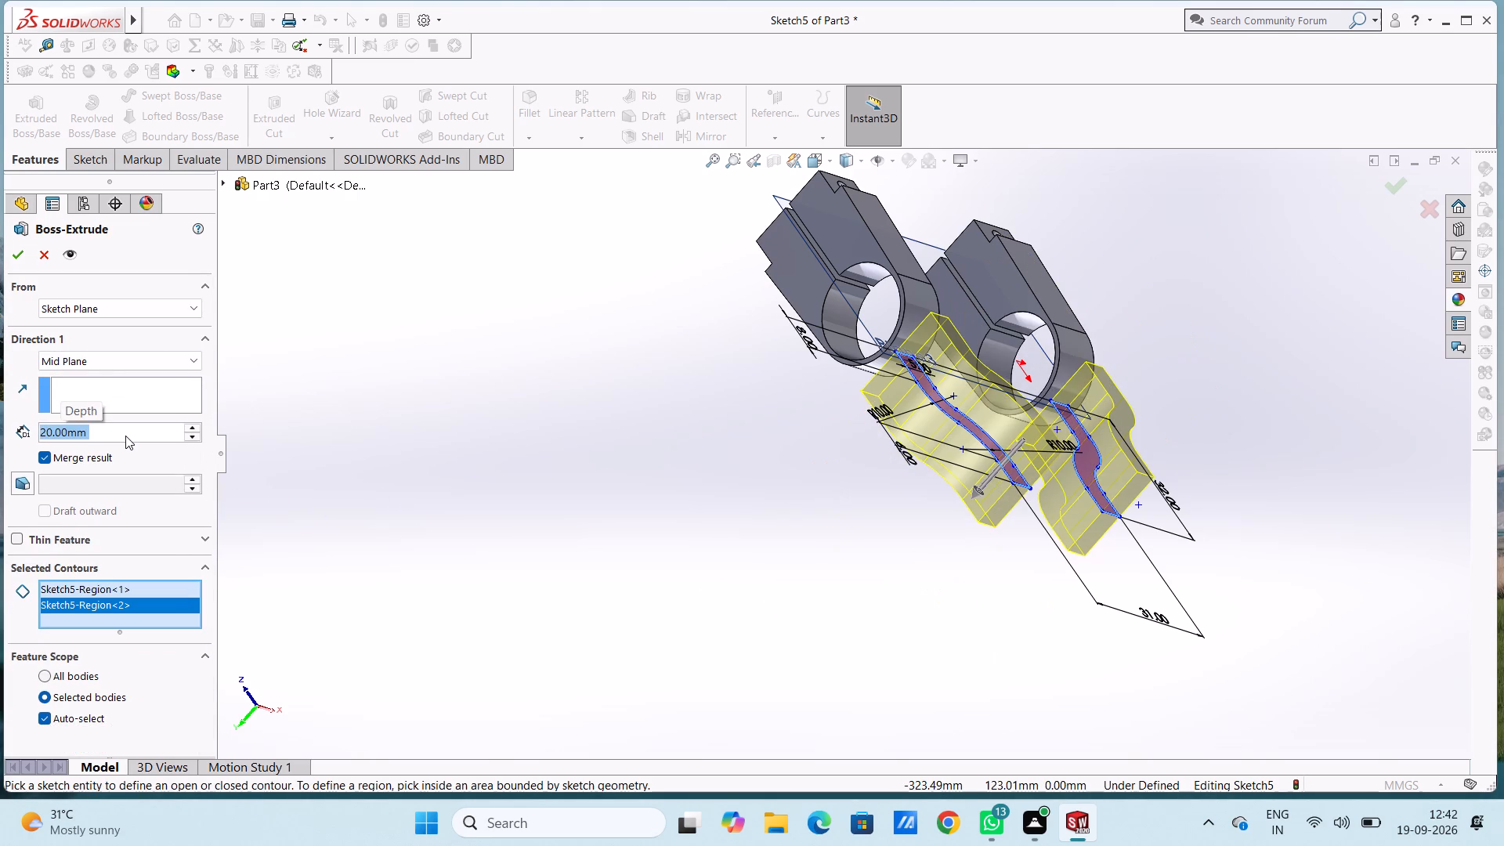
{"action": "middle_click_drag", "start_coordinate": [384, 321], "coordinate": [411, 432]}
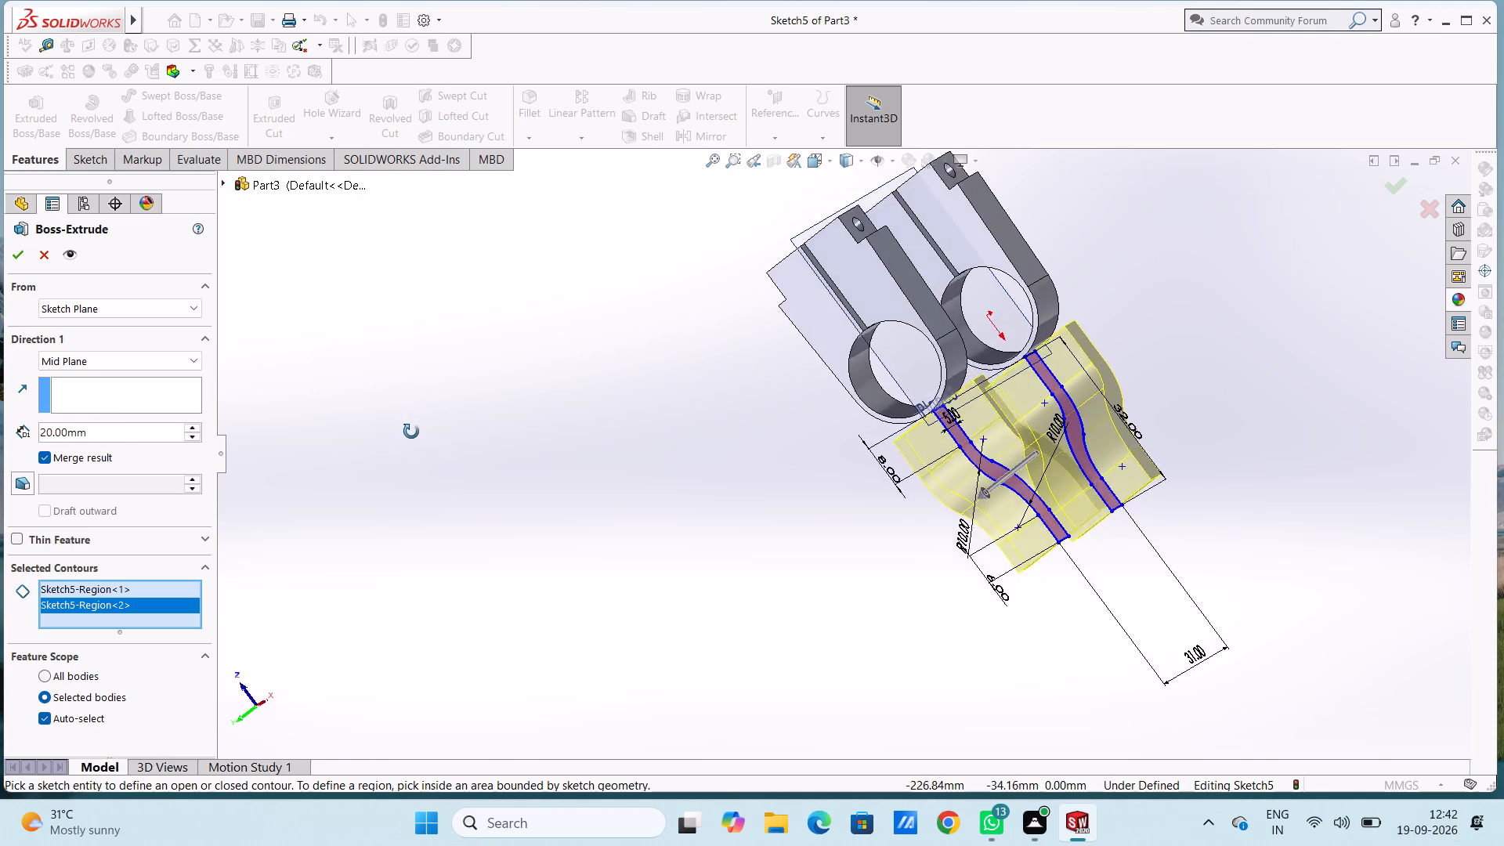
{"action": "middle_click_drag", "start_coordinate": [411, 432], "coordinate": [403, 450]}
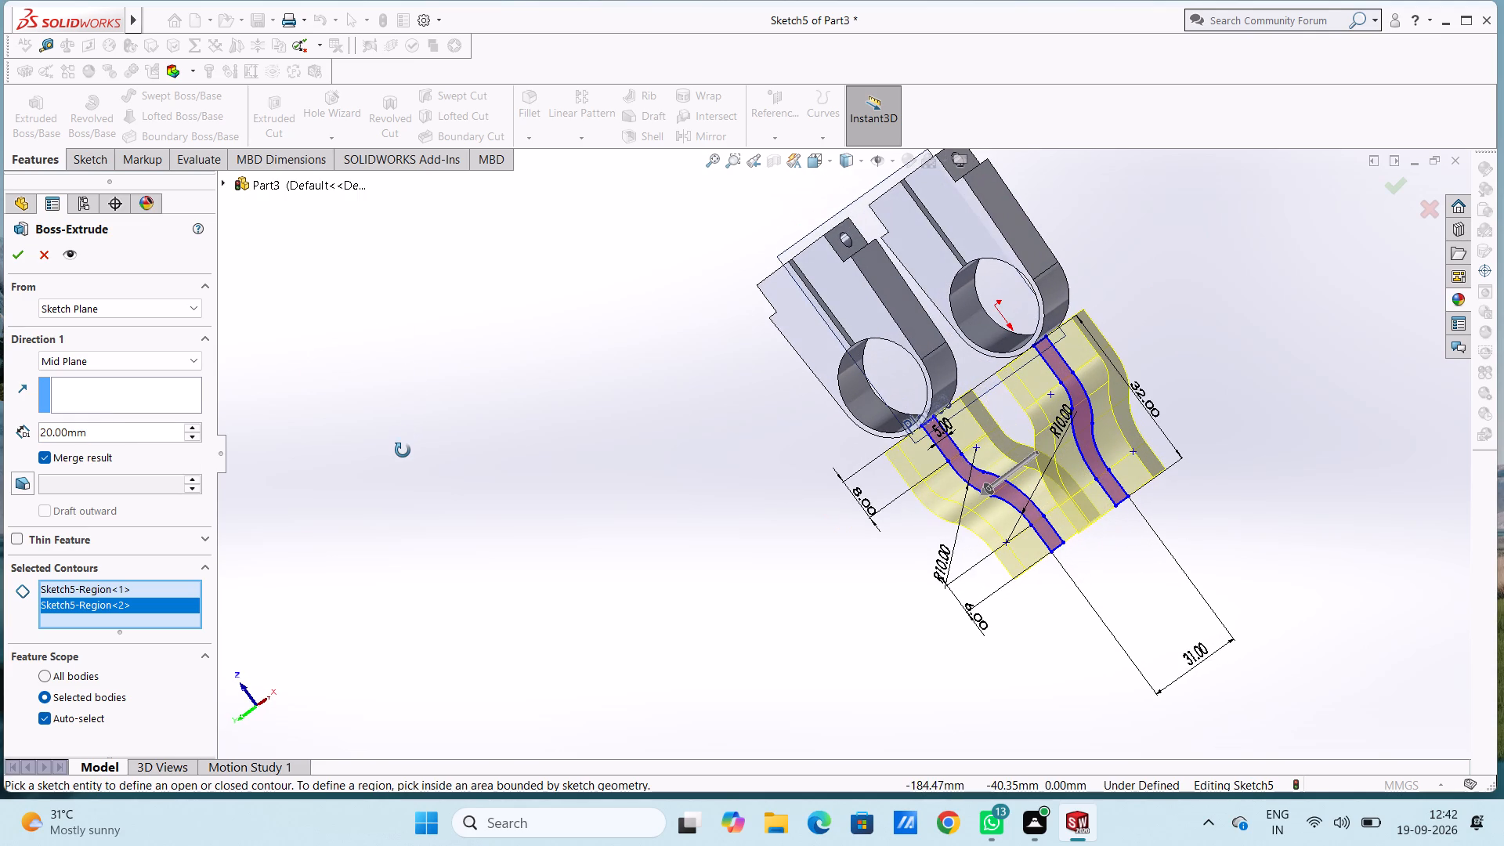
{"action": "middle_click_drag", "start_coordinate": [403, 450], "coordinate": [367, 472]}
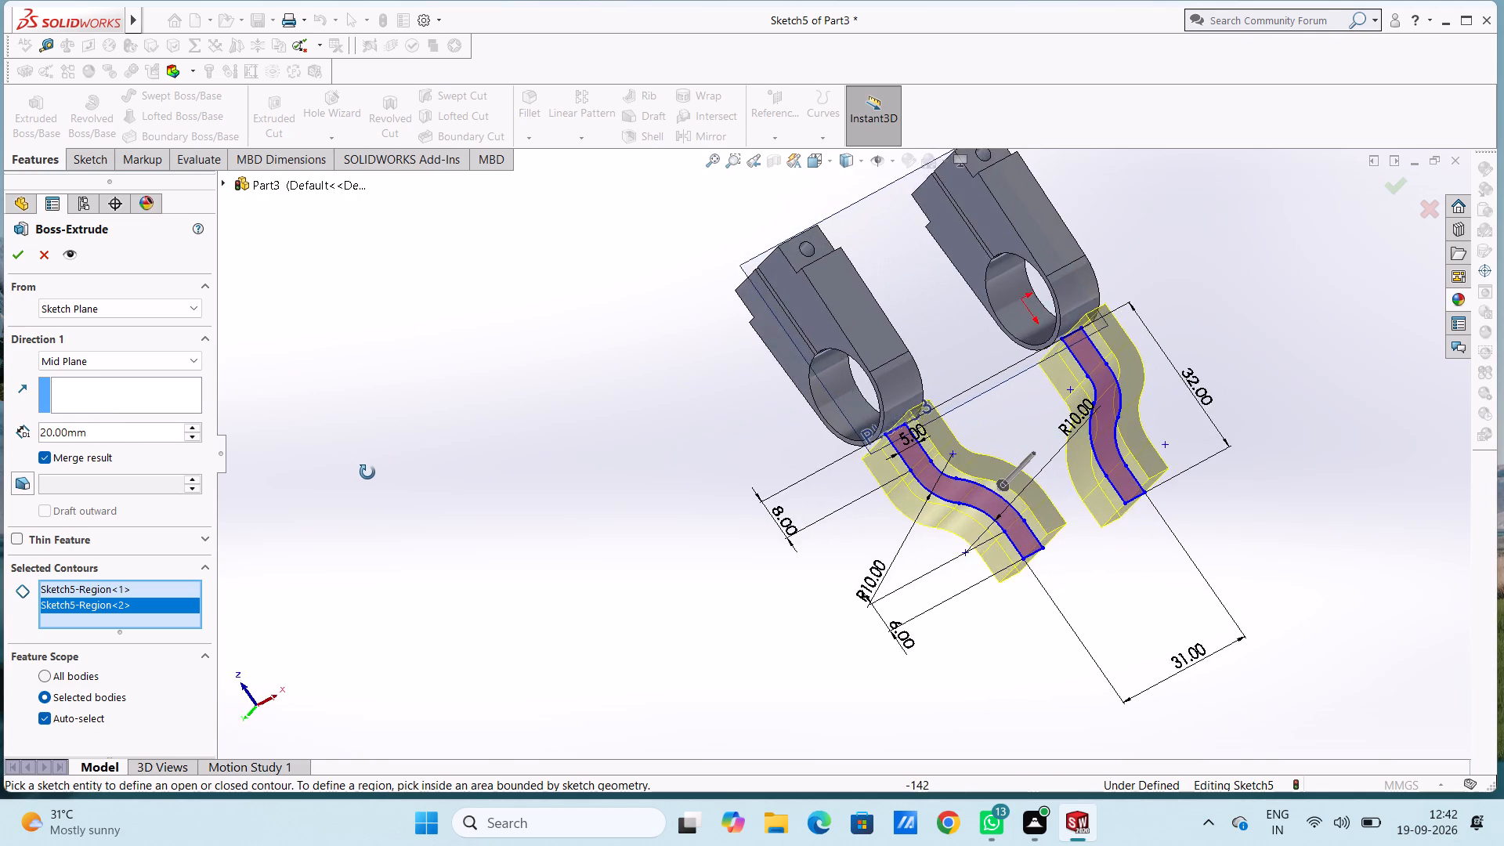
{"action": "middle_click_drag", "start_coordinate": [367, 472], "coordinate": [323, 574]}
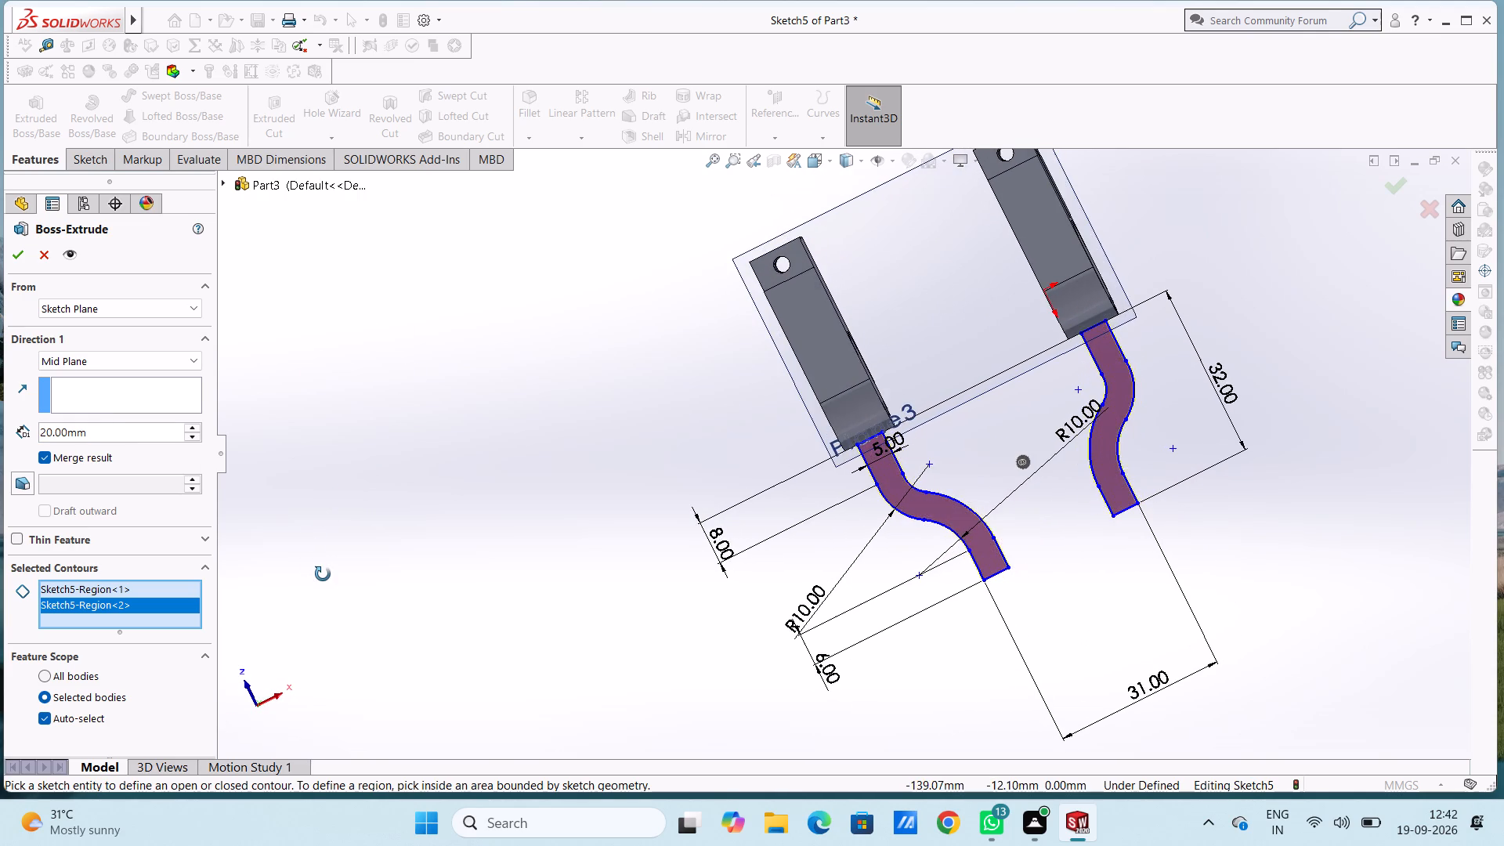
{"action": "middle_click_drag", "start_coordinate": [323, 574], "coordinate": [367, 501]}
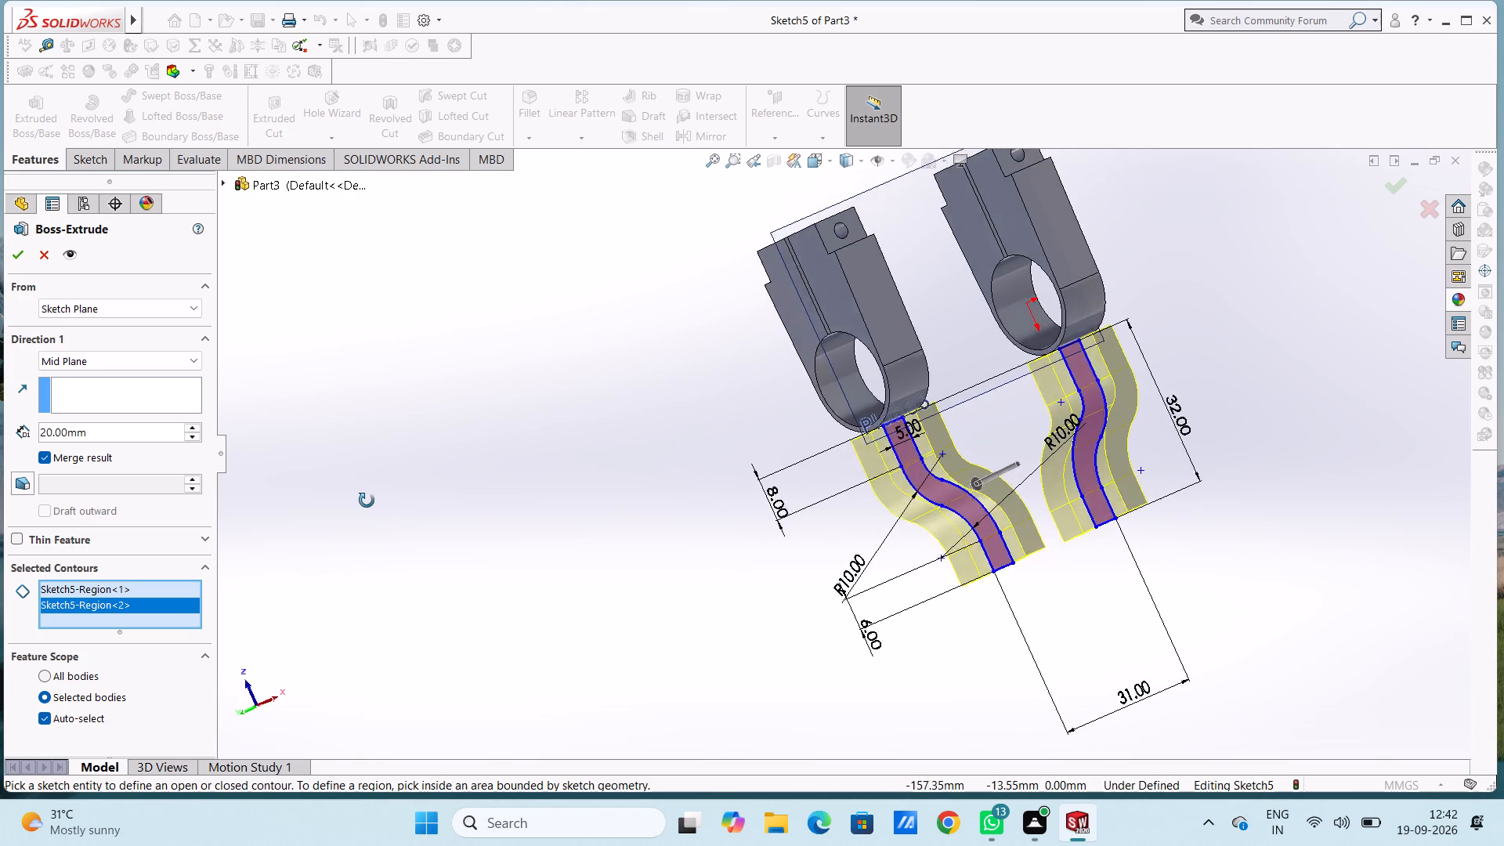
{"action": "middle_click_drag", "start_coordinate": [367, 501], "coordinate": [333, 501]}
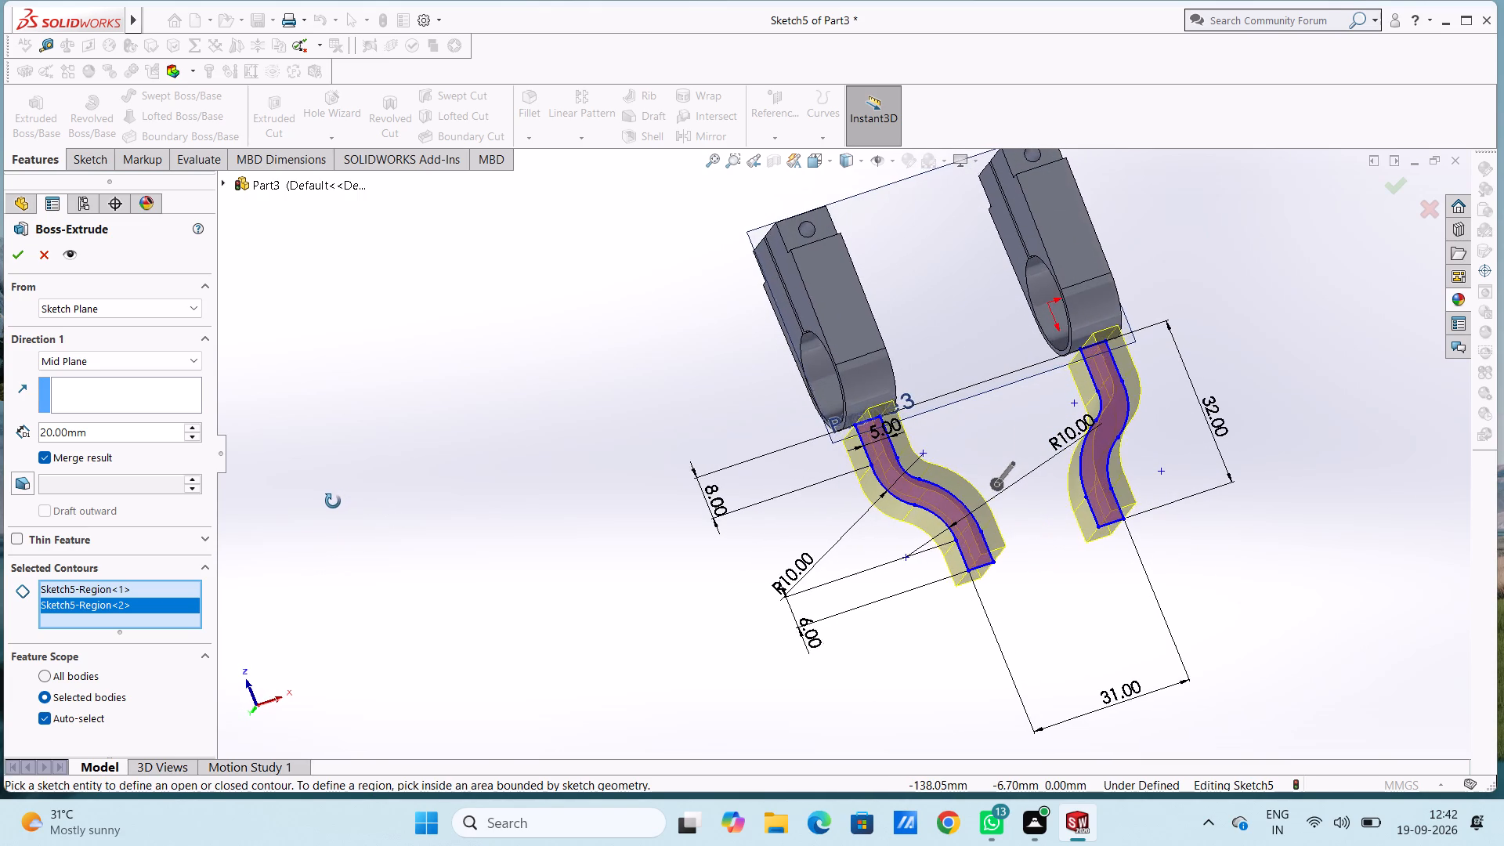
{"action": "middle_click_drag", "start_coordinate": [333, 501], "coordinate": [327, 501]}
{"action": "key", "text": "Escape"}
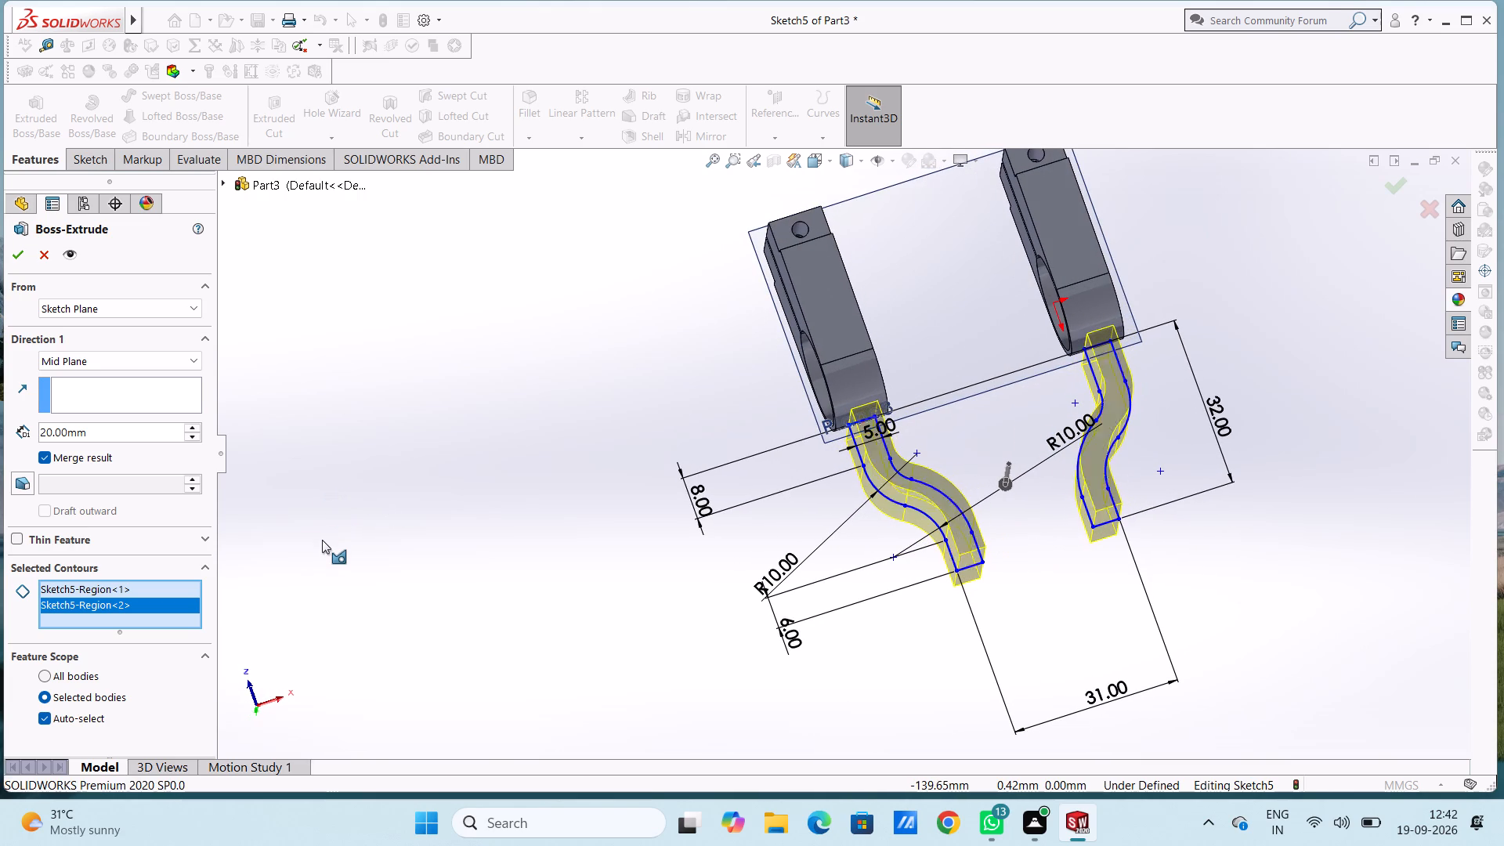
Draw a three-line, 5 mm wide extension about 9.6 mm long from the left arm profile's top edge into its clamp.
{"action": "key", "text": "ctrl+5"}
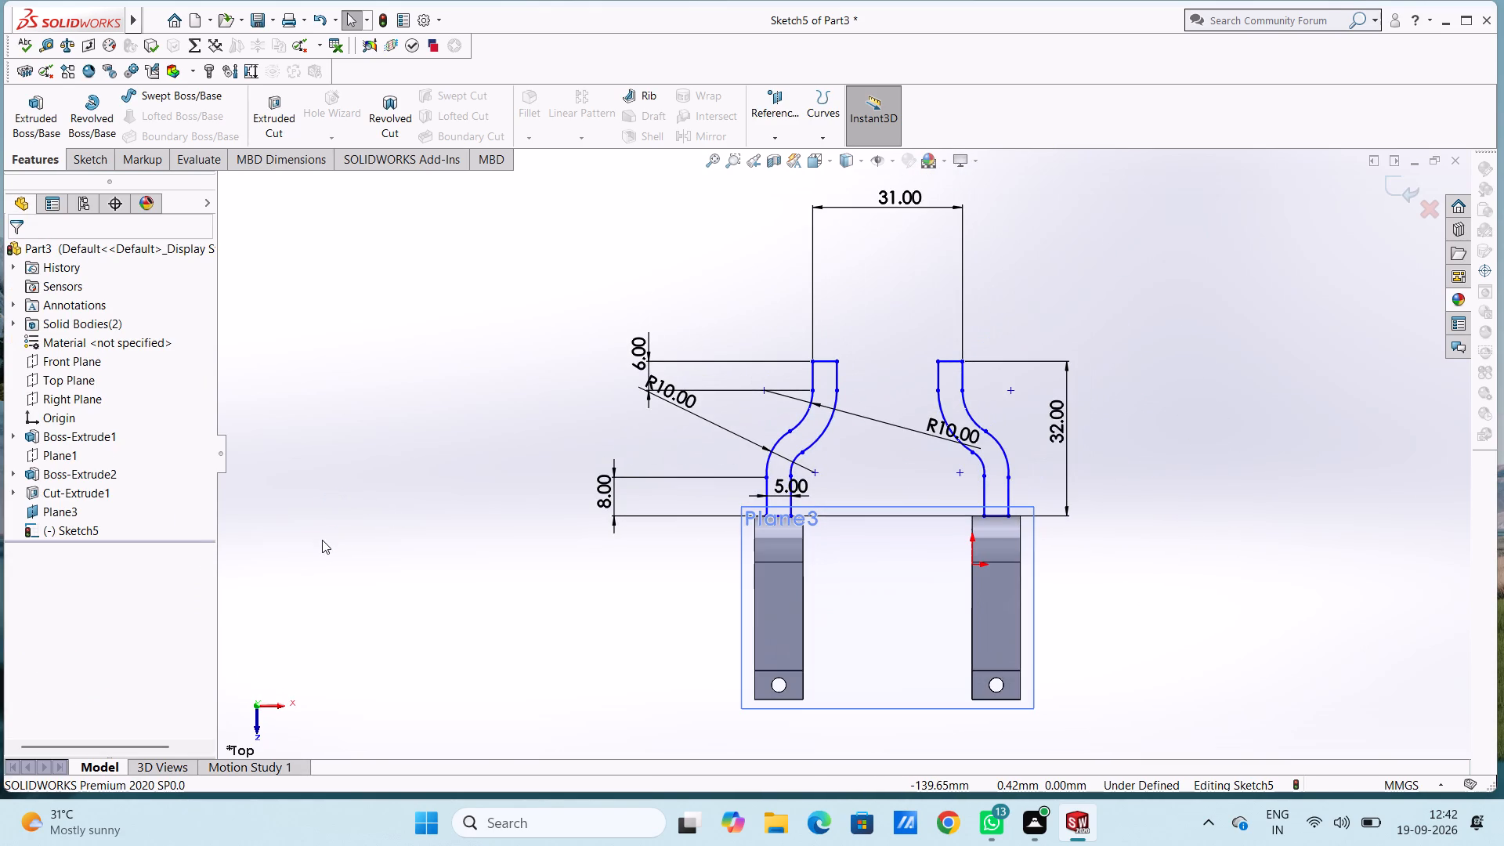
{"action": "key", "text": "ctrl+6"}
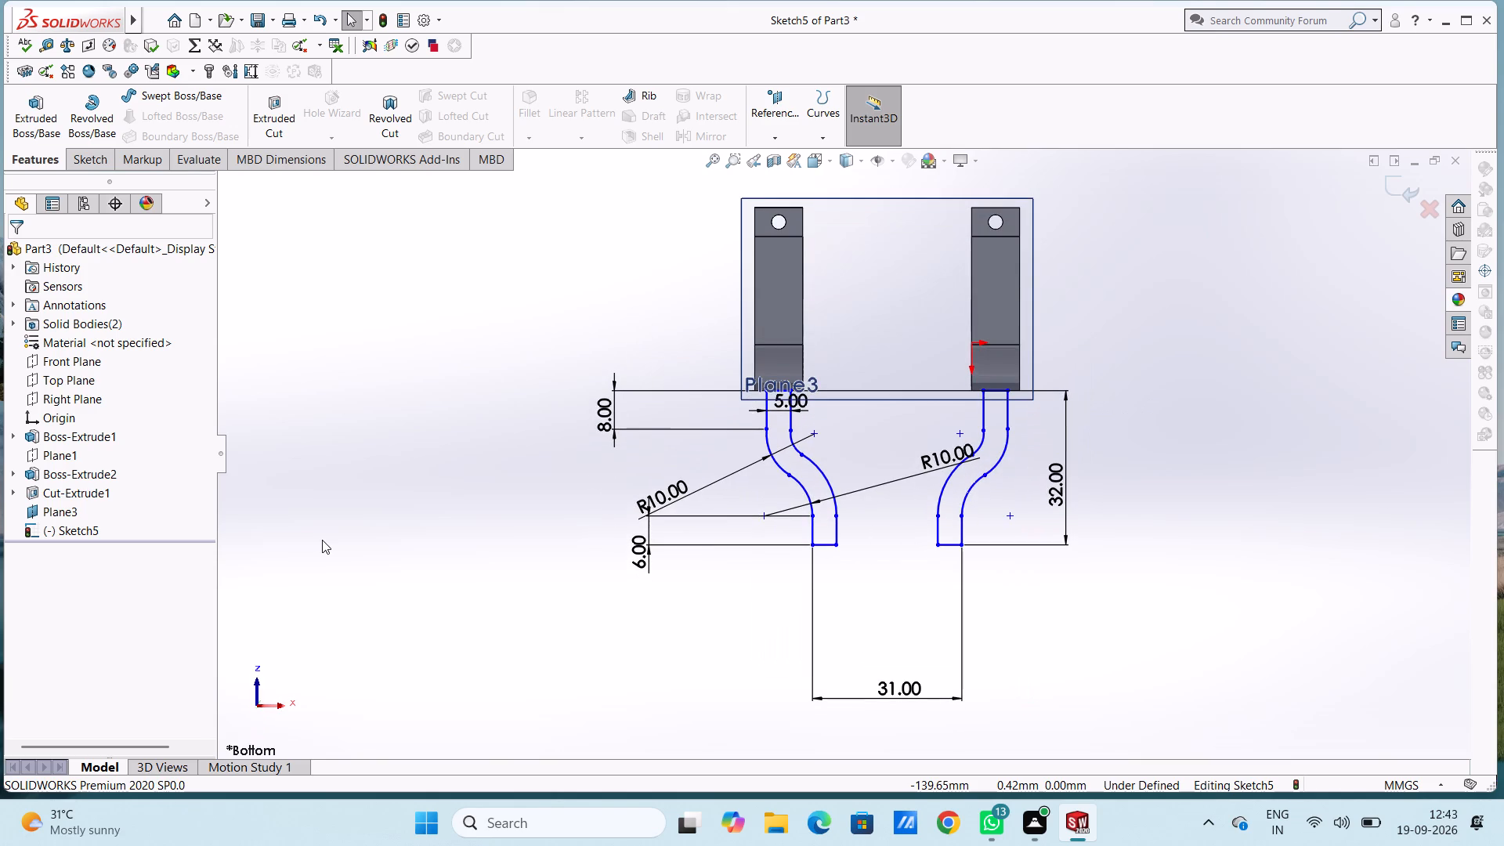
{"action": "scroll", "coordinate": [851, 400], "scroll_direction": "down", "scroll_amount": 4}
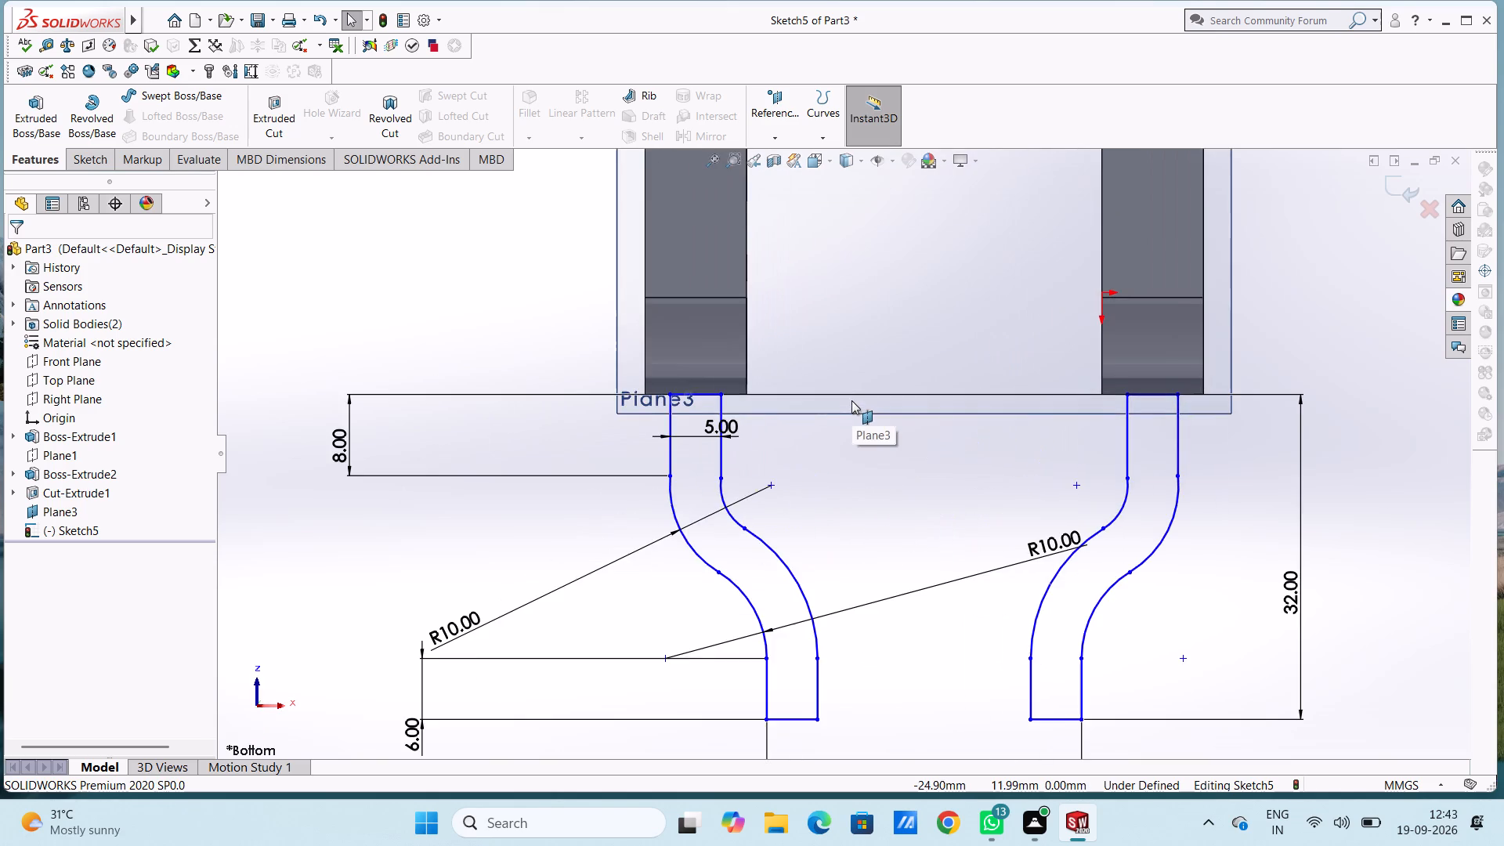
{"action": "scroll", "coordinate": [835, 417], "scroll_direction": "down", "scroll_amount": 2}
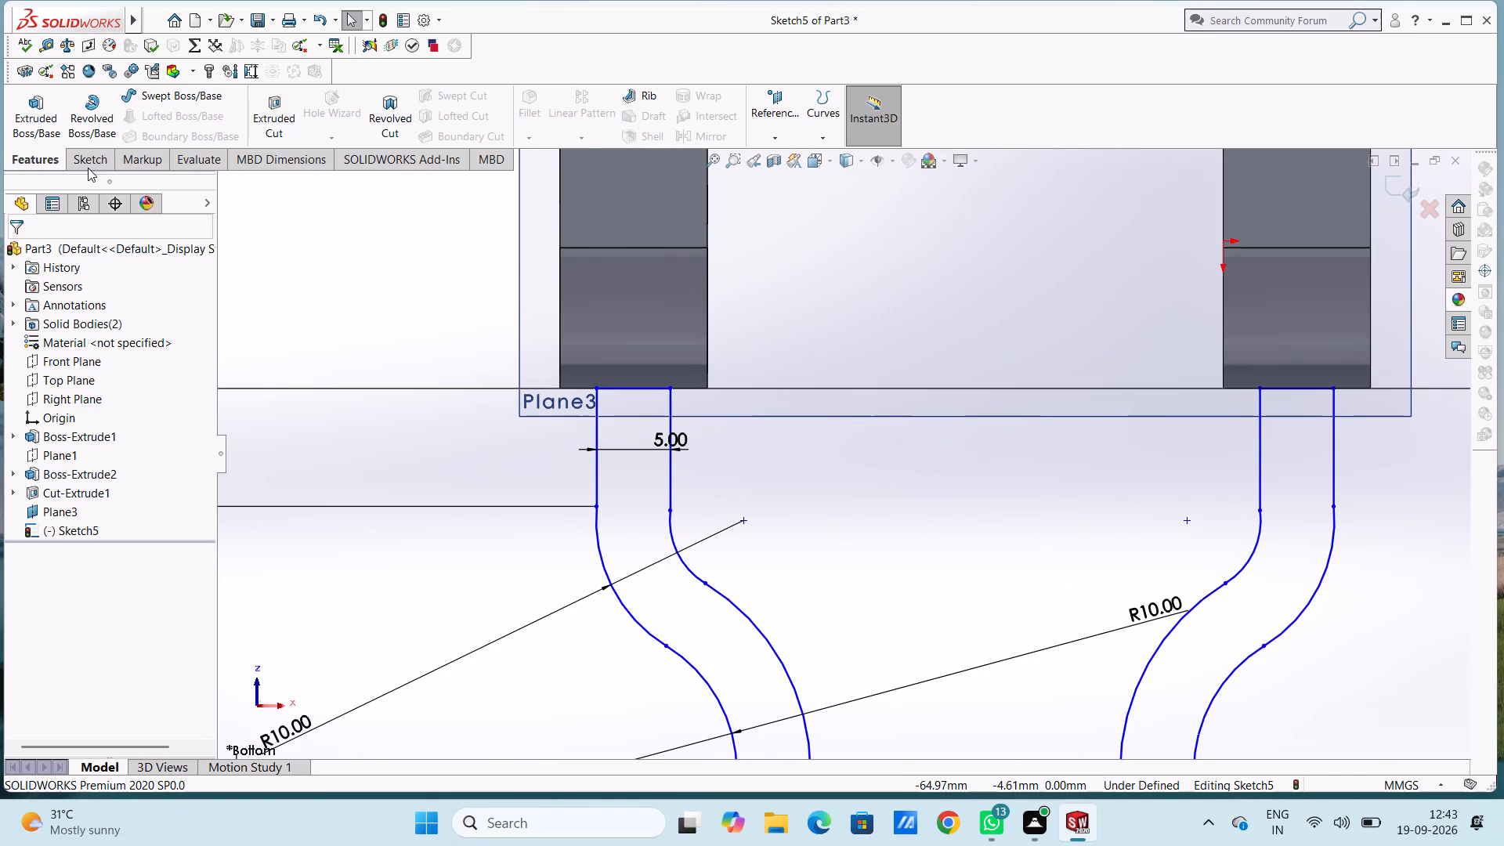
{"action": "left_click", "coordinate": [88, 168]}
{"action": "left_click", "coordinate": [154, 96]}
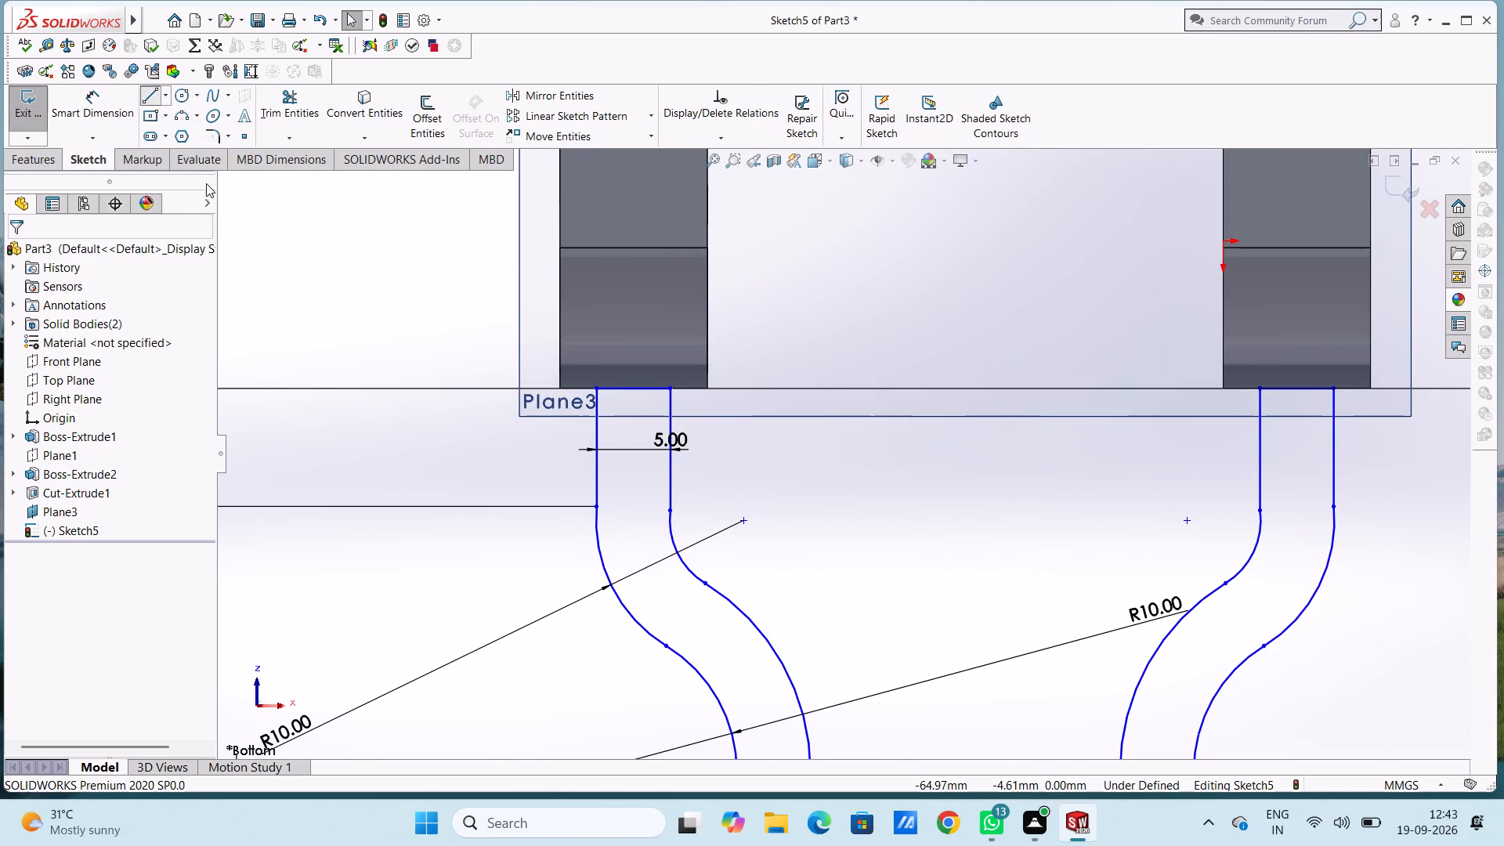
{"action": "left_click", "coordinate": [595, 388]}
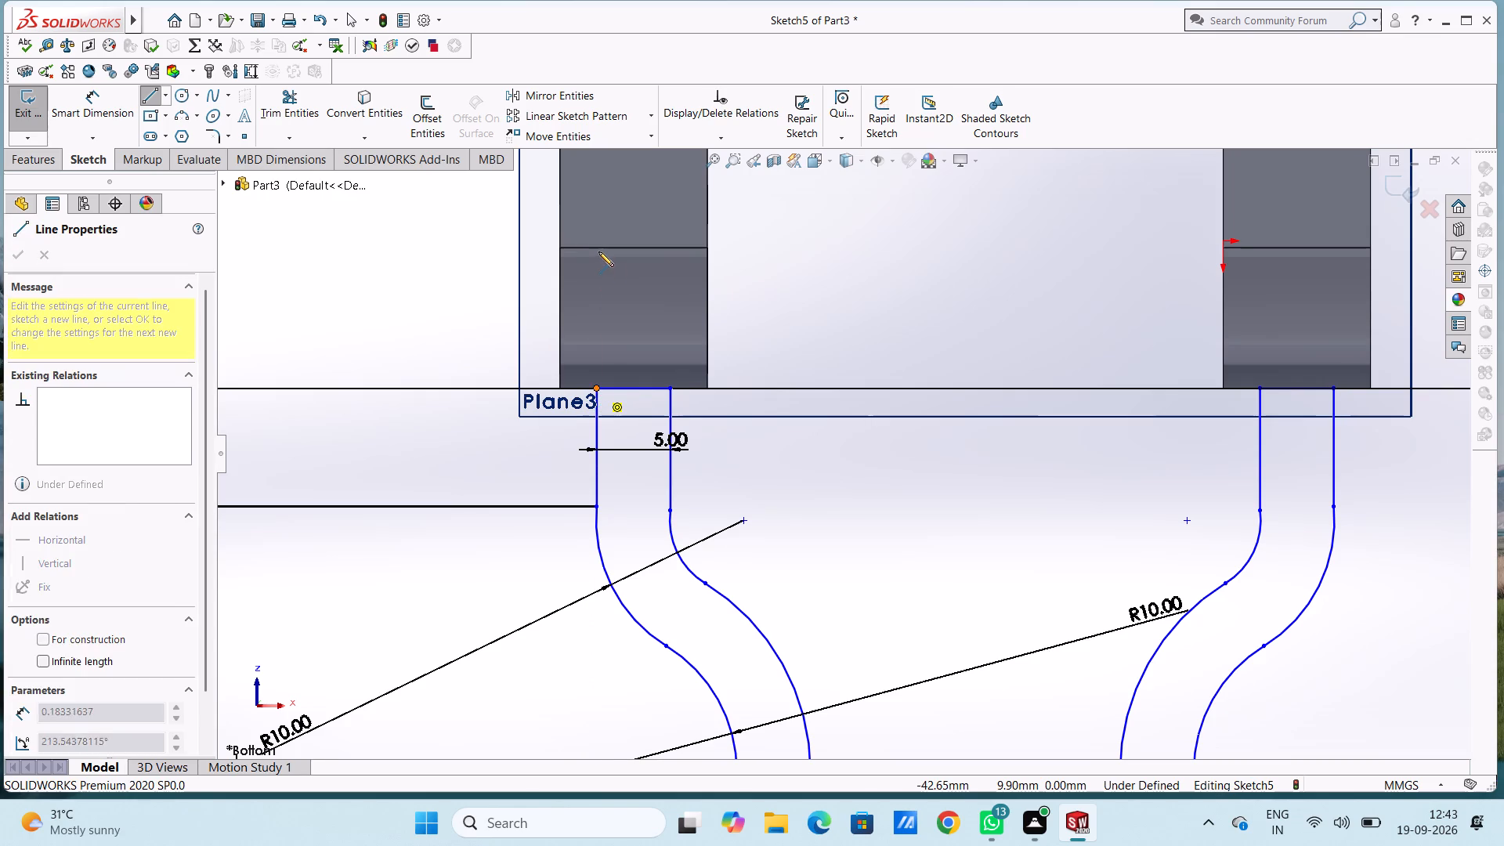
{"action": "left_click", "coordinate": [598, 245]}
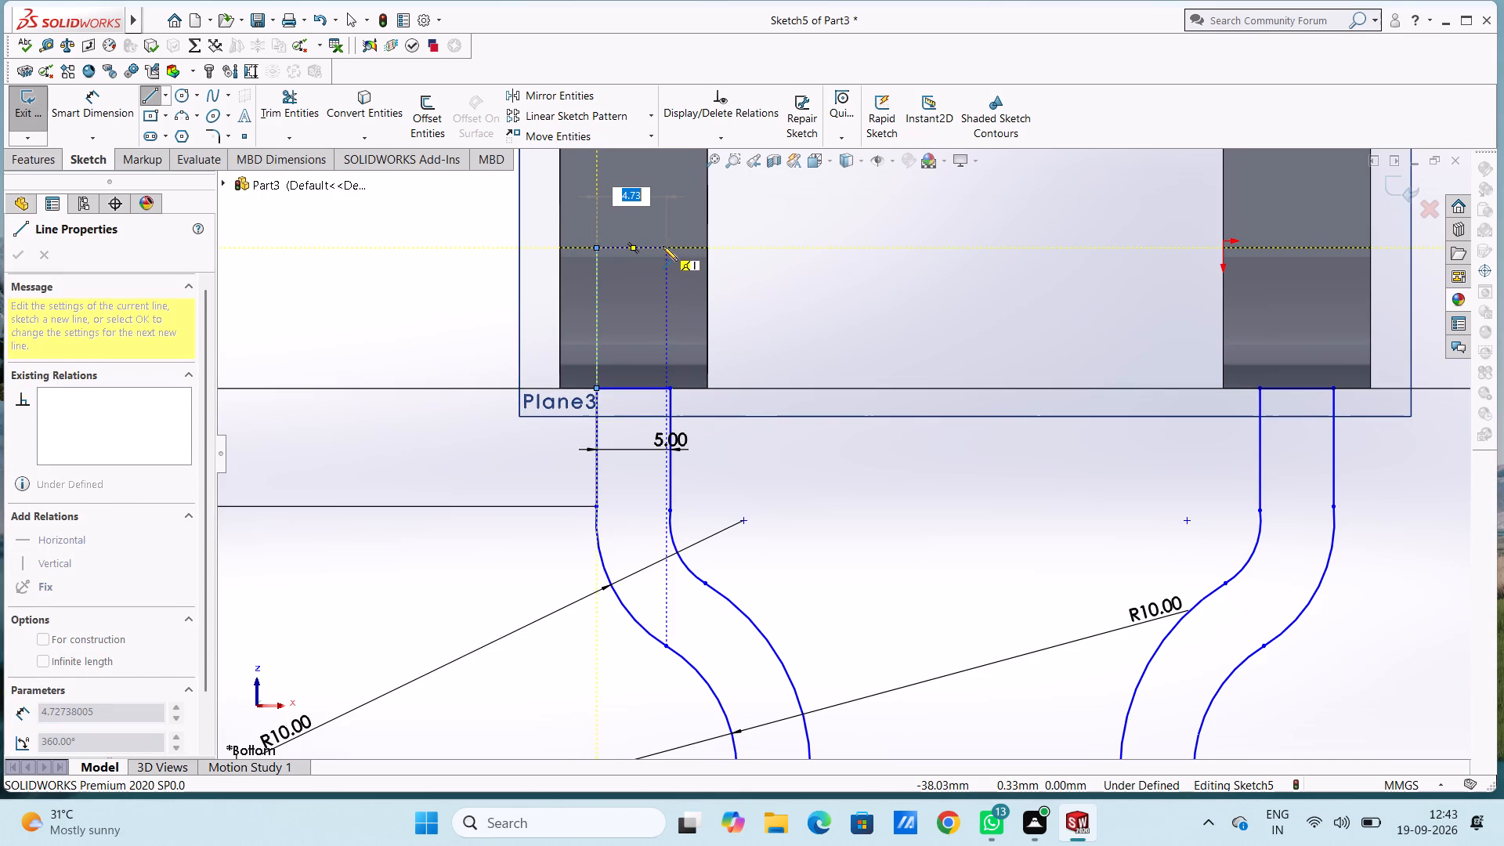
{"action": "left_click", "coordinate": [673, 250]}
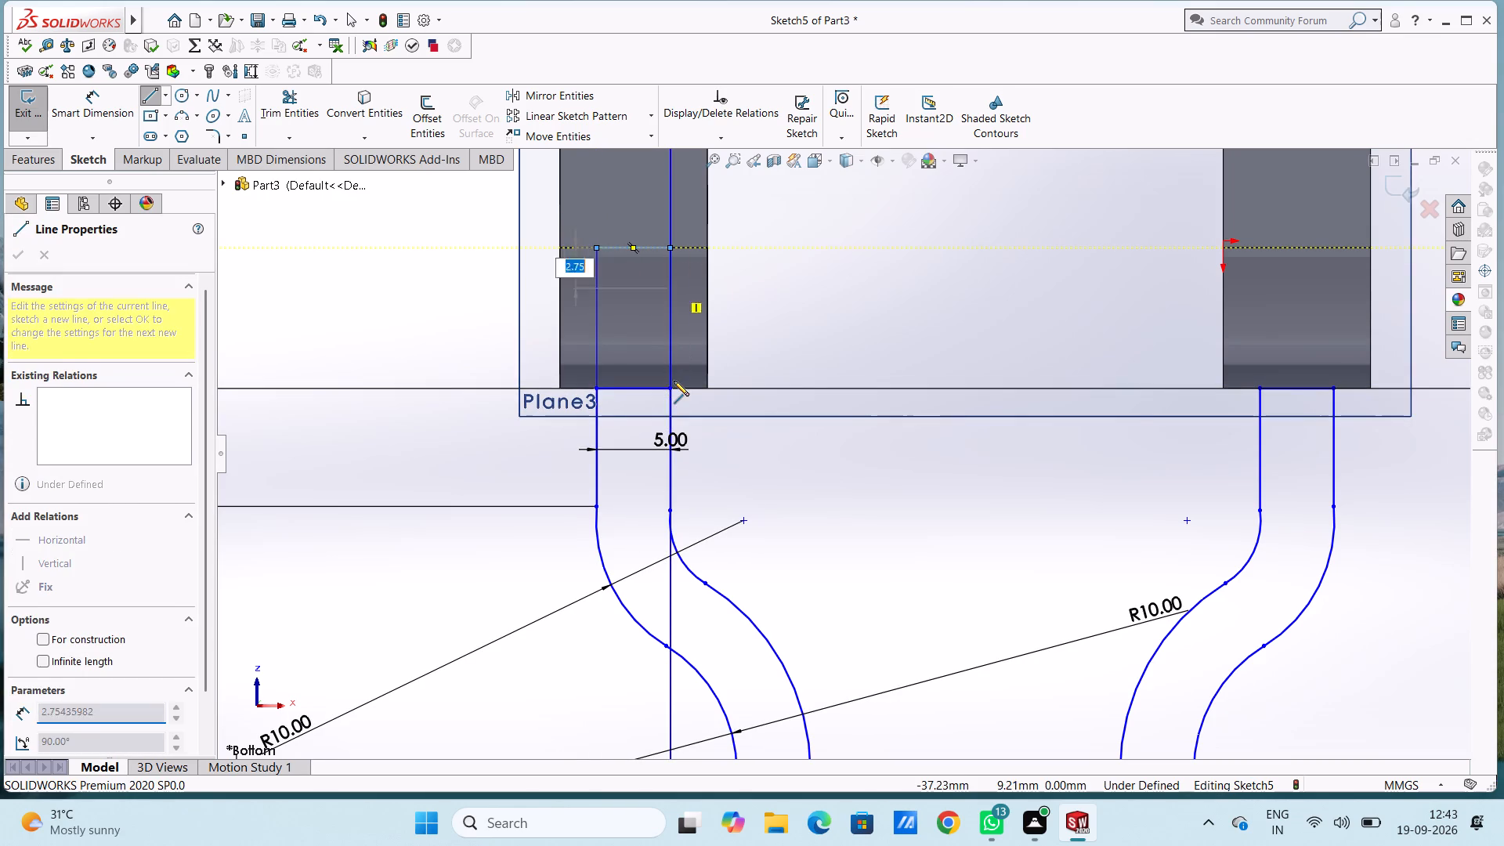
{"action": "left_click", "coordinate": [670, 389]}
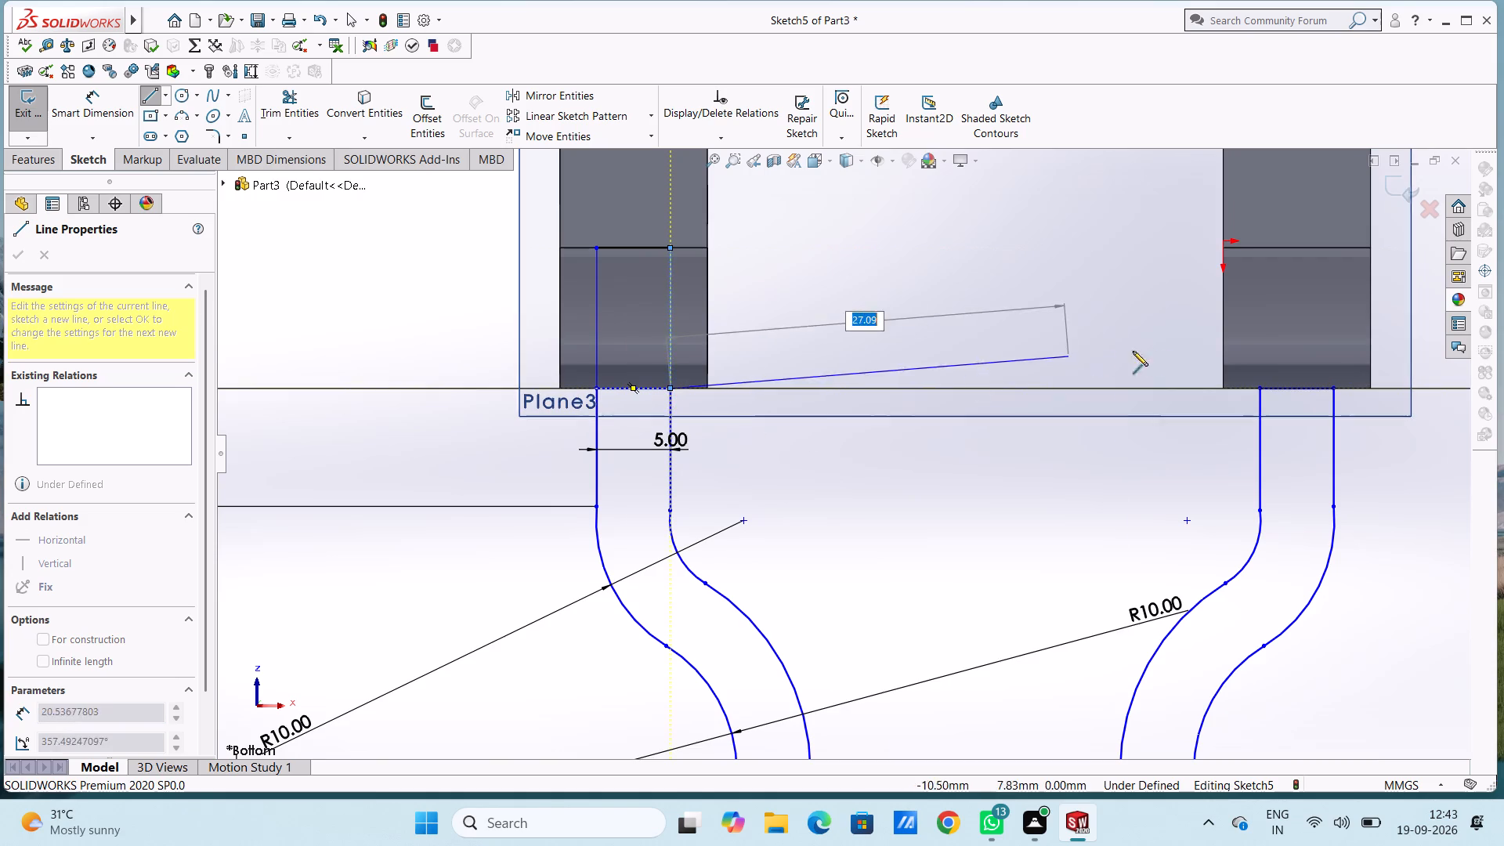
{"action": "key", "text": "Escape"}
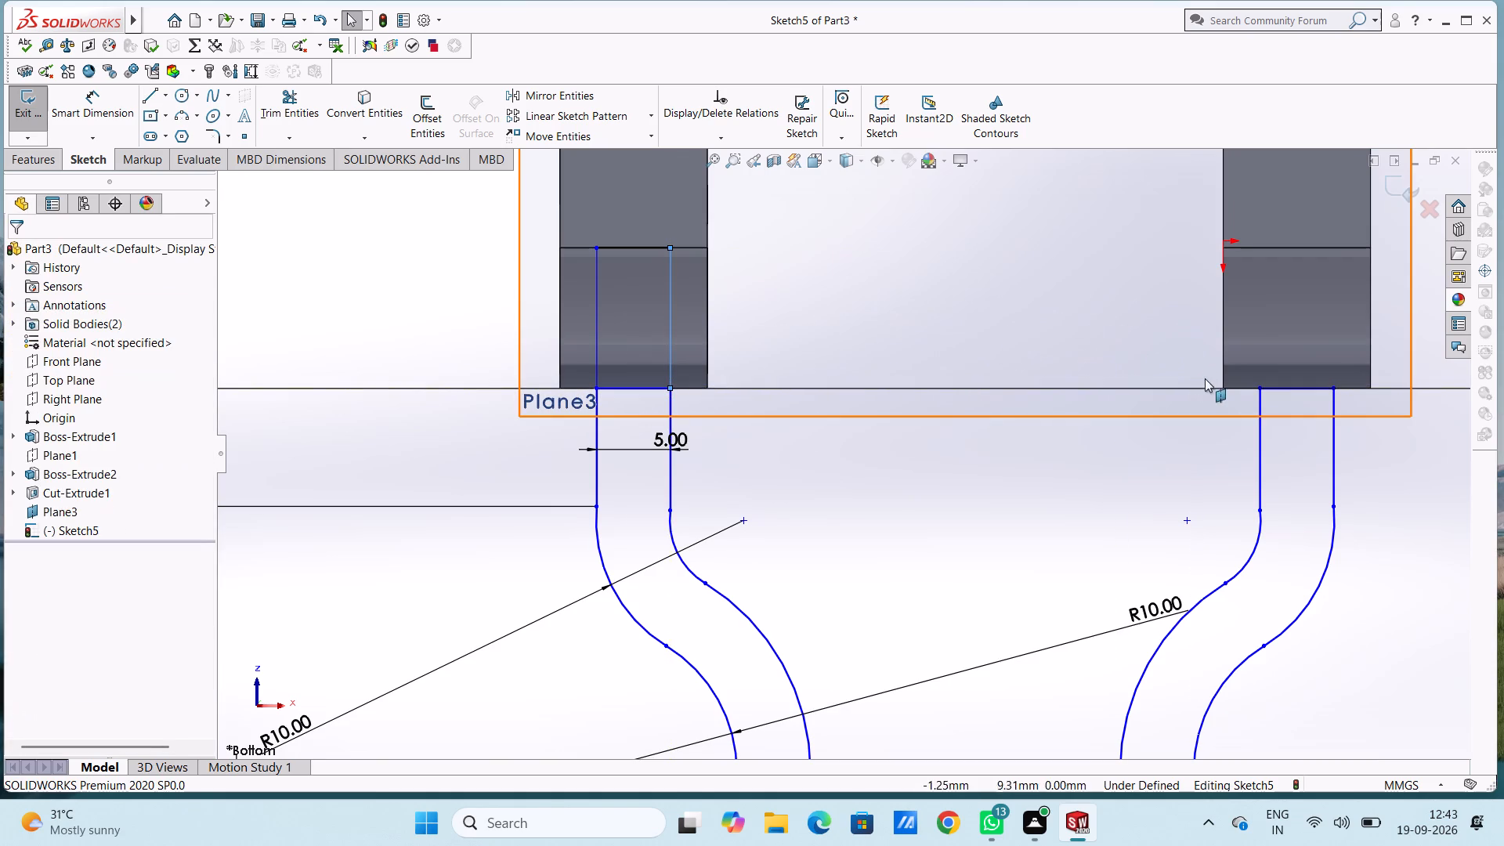
Draw a three-line extension 6 mm long and 5 mm wide from the right arm profile's top edge into its clamp.
{"action": "left_click", "coordinate": [154, 100]}
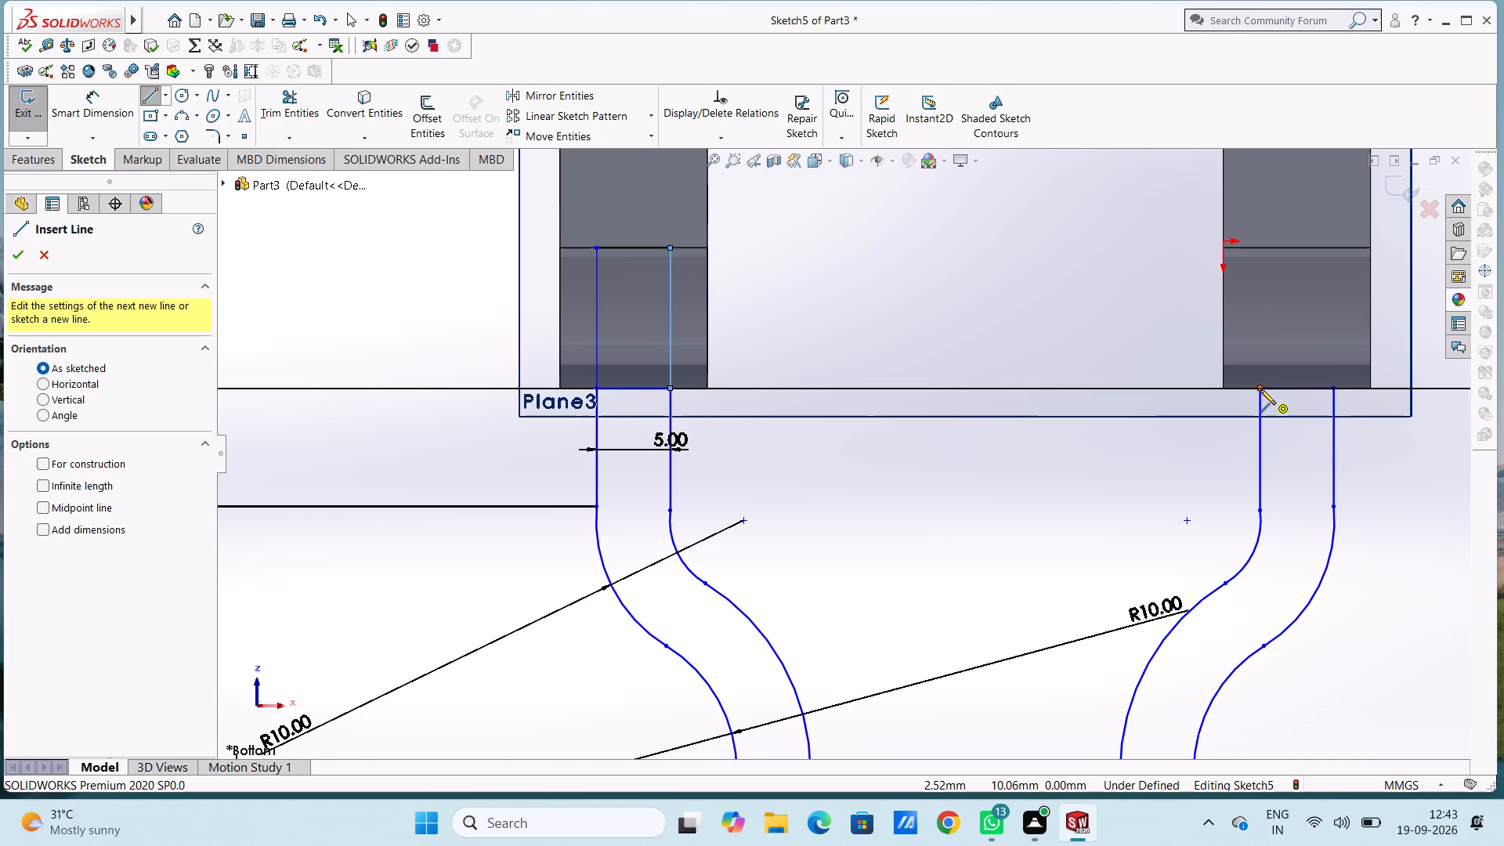
{"action": "left_click", "coordinate": [1260, 389]}
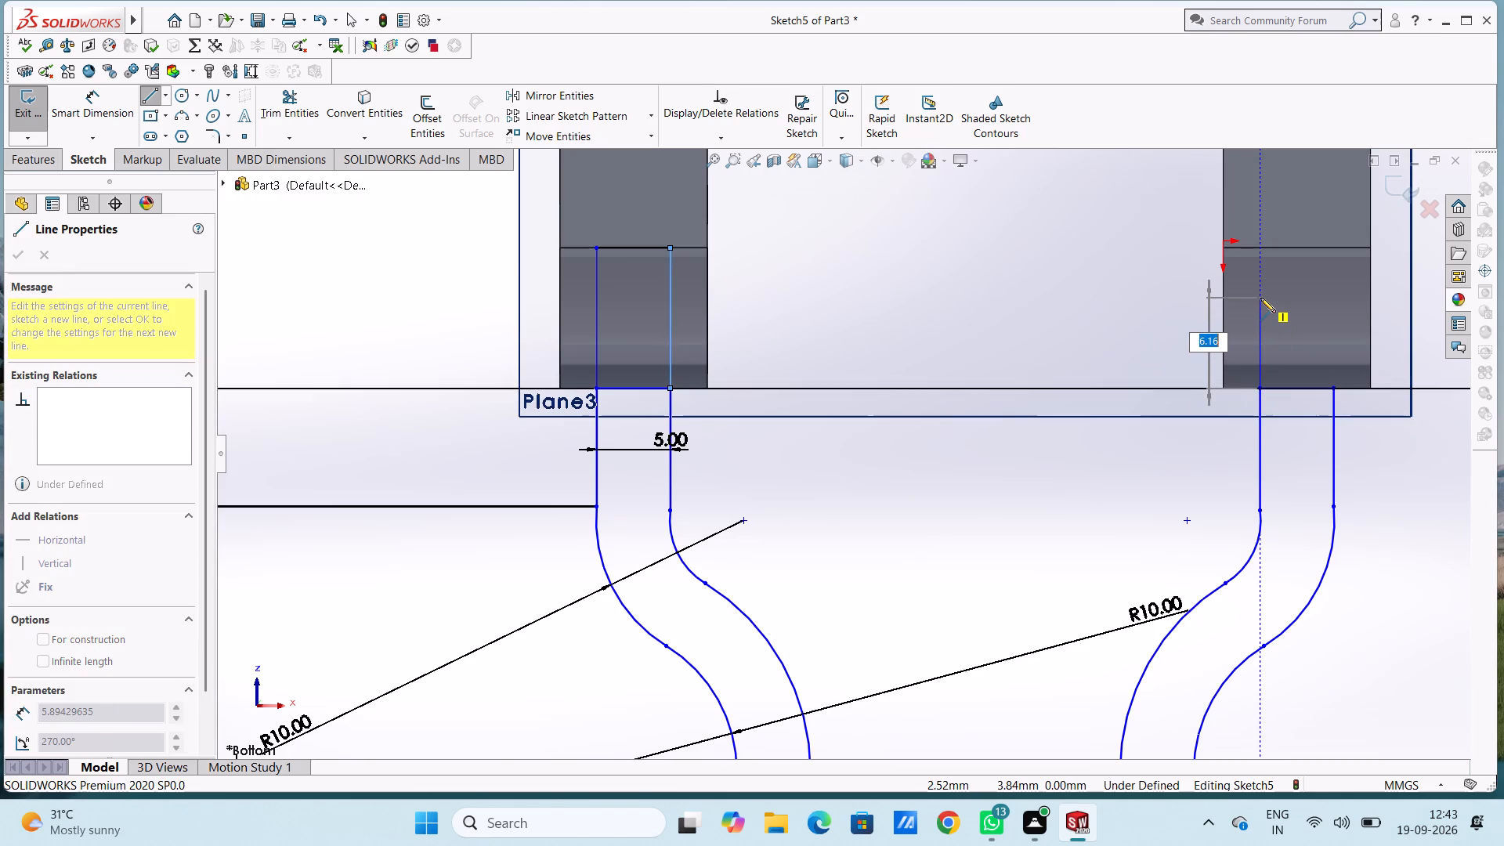
{"action": "key", "text": "6"}
{"action": "key", "text": "Return"}
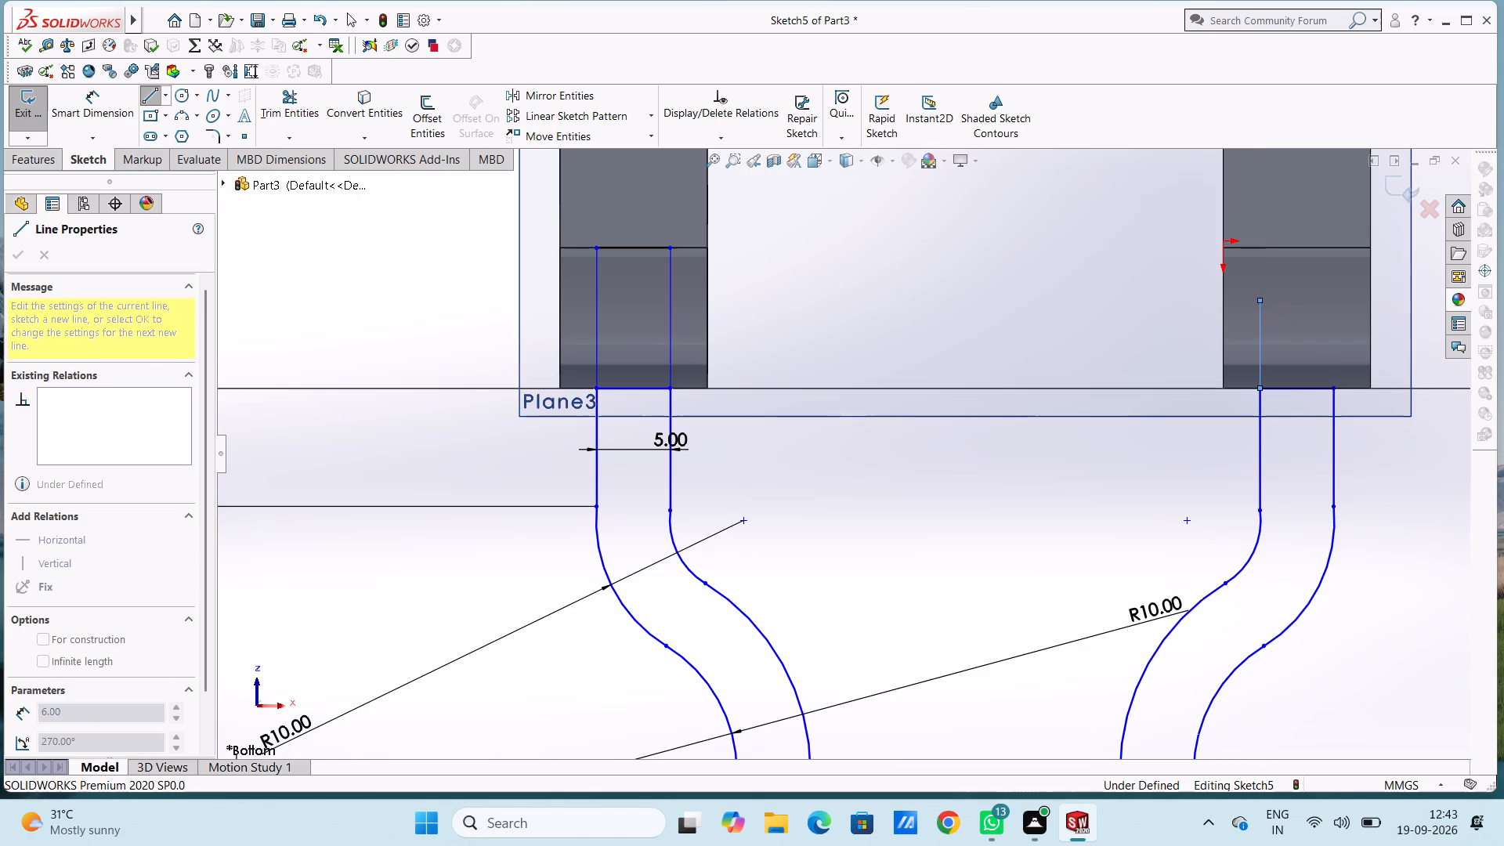
{"action": "left_click", "coordinate": [1334, 298]}
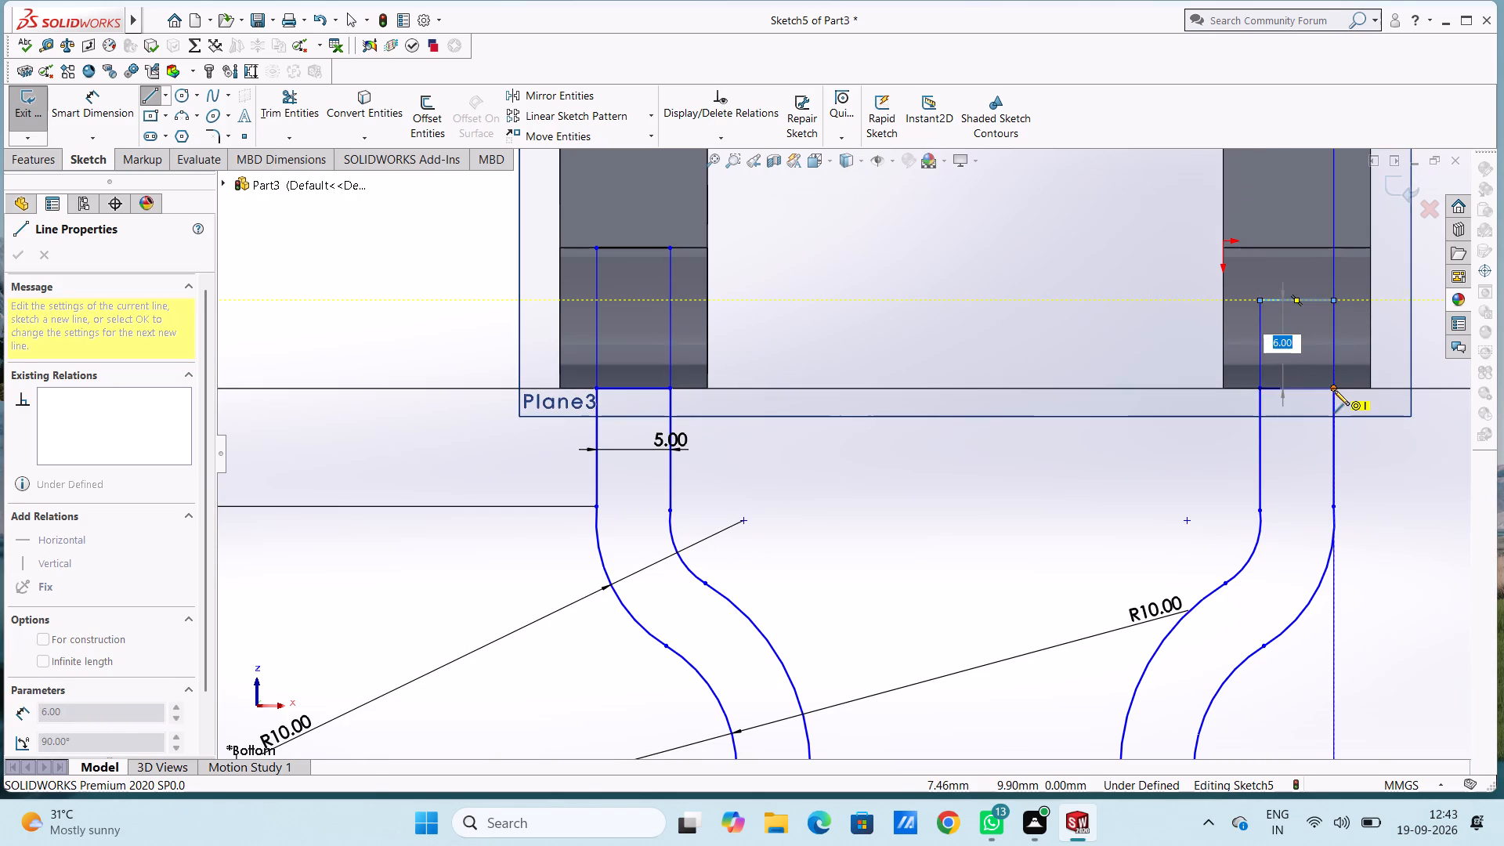
{"action": "left_click", "coordinate": [1334, 389]}
{"action": "key", "text": "Escape"}
{"action": "key", "text": "Escape"}
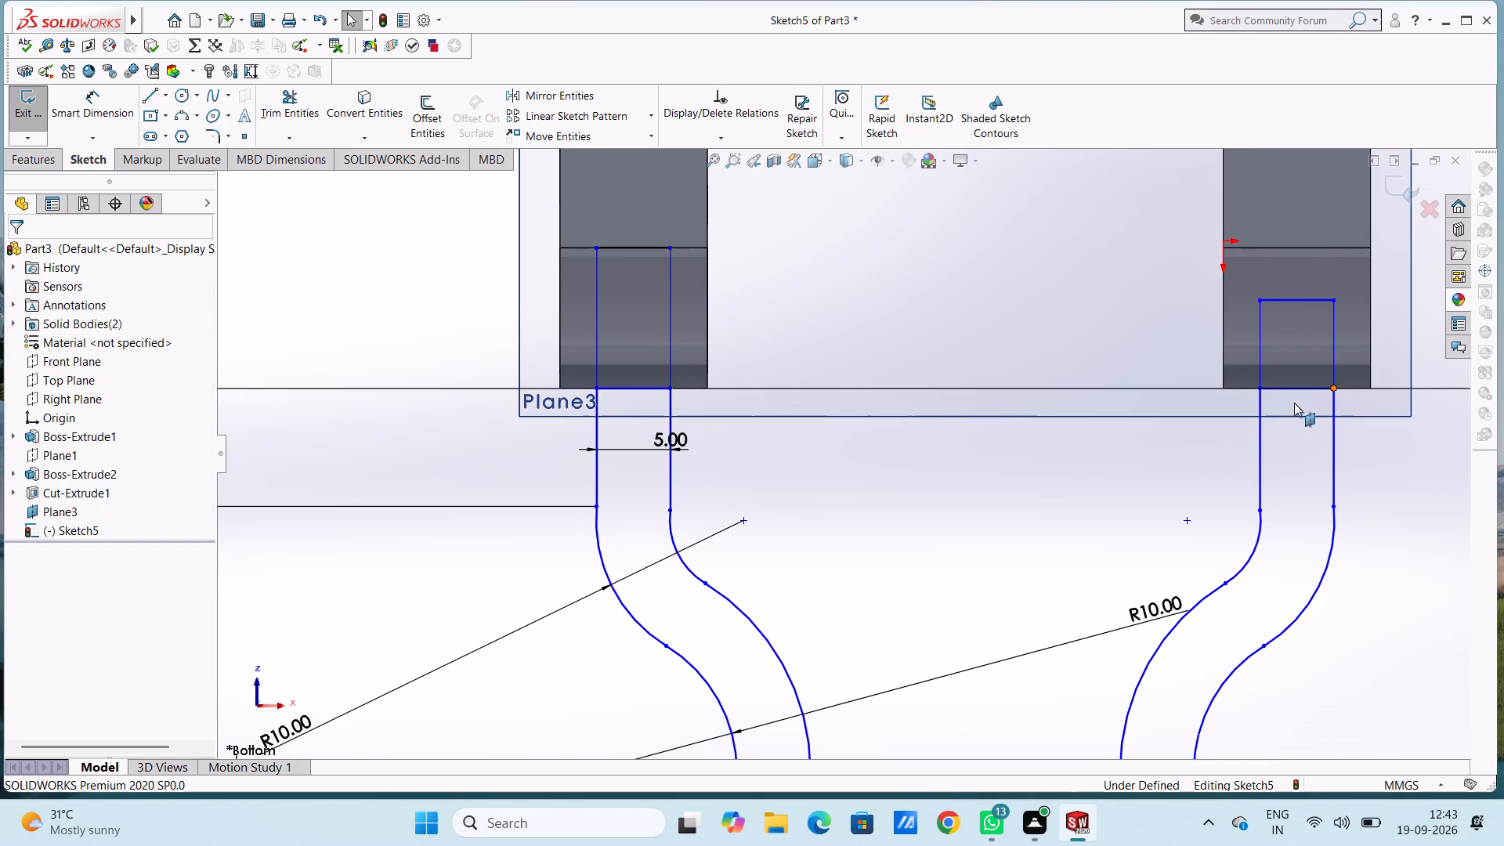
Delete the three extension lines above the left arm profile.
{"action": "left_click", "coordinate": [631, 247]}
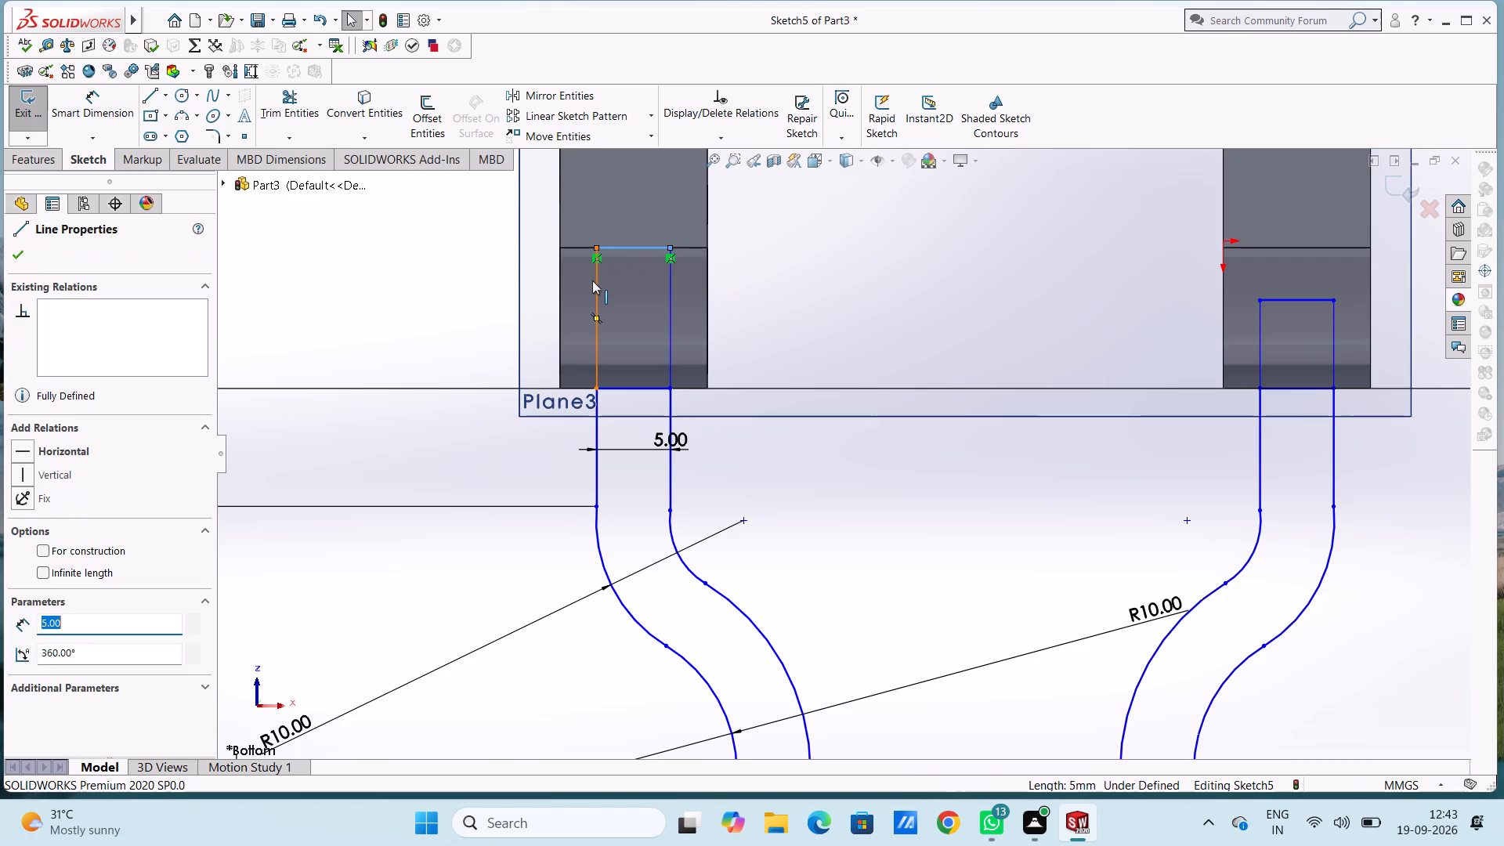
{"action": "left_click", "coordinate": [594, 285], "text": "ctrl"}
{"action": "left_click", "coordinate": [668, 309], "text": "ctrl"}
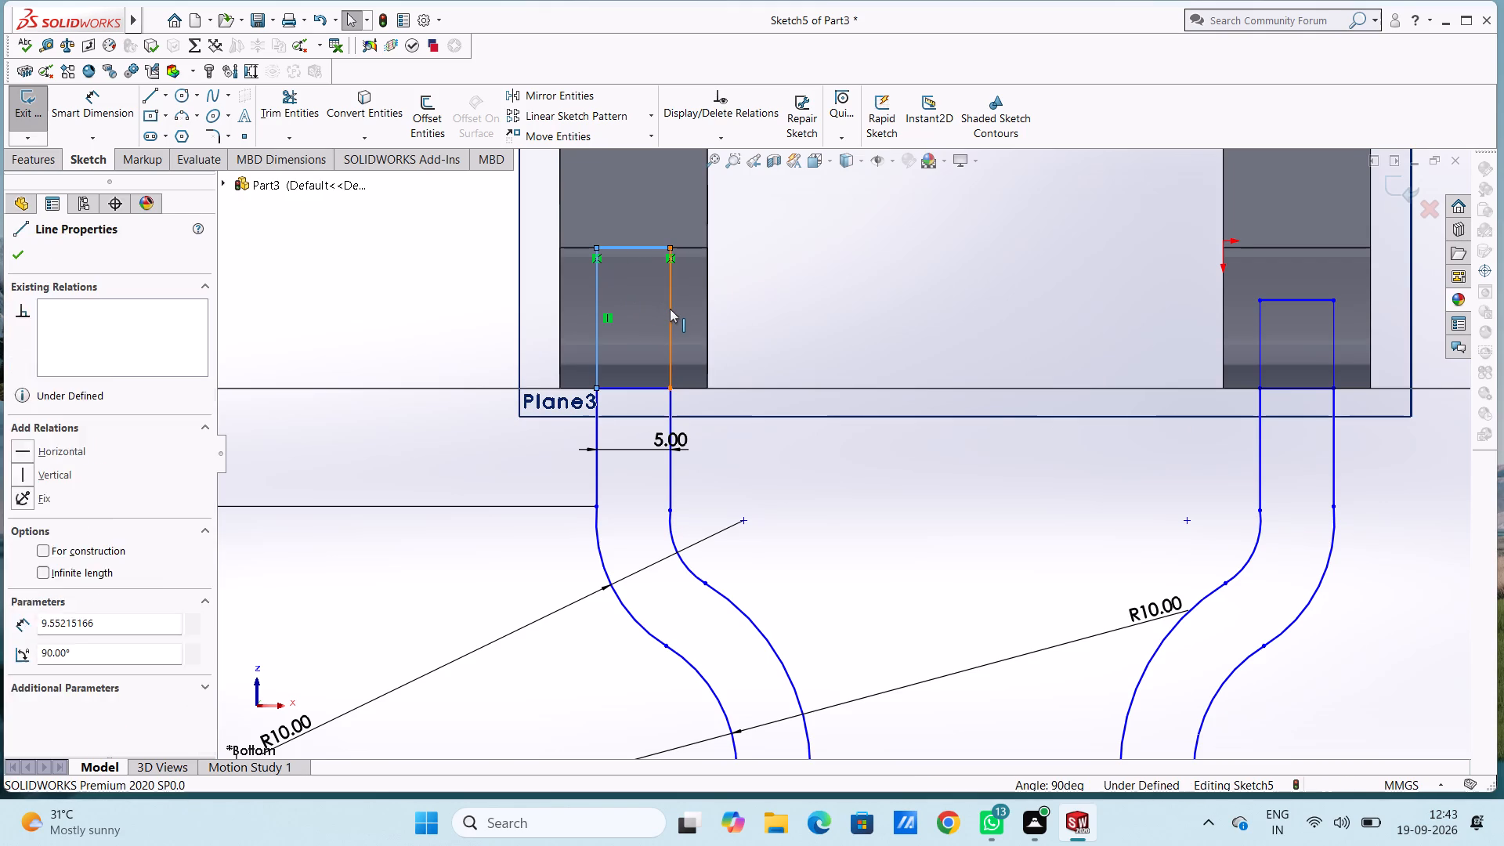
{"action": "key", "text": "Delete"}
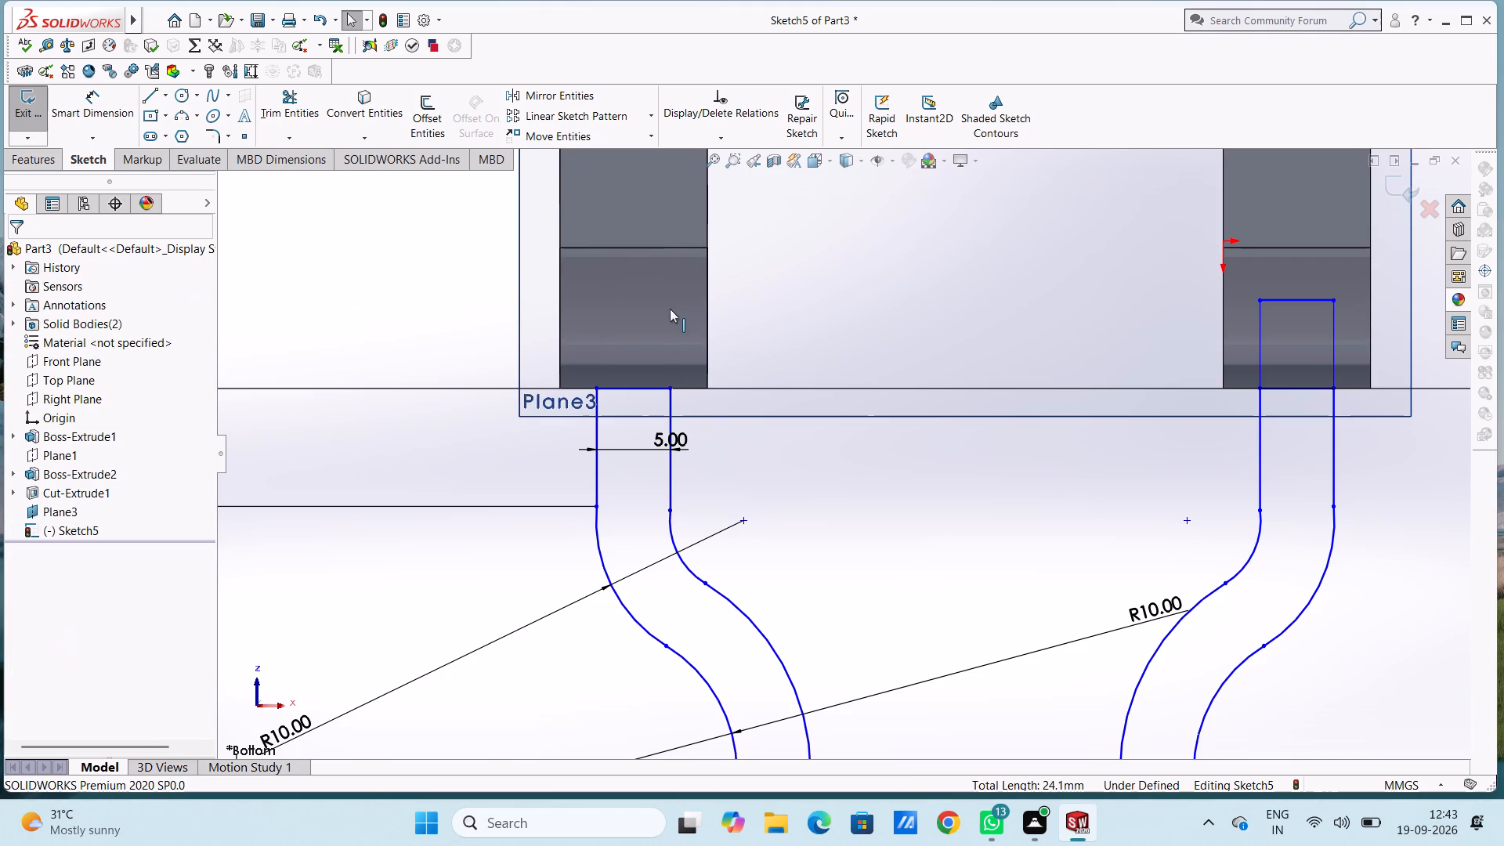
Draw a three-line, 5 mm wide extension from the left arm profile into its clamp, level with the right arm's extension.
{"action": "left_click", "coordinate": [150, 93]}
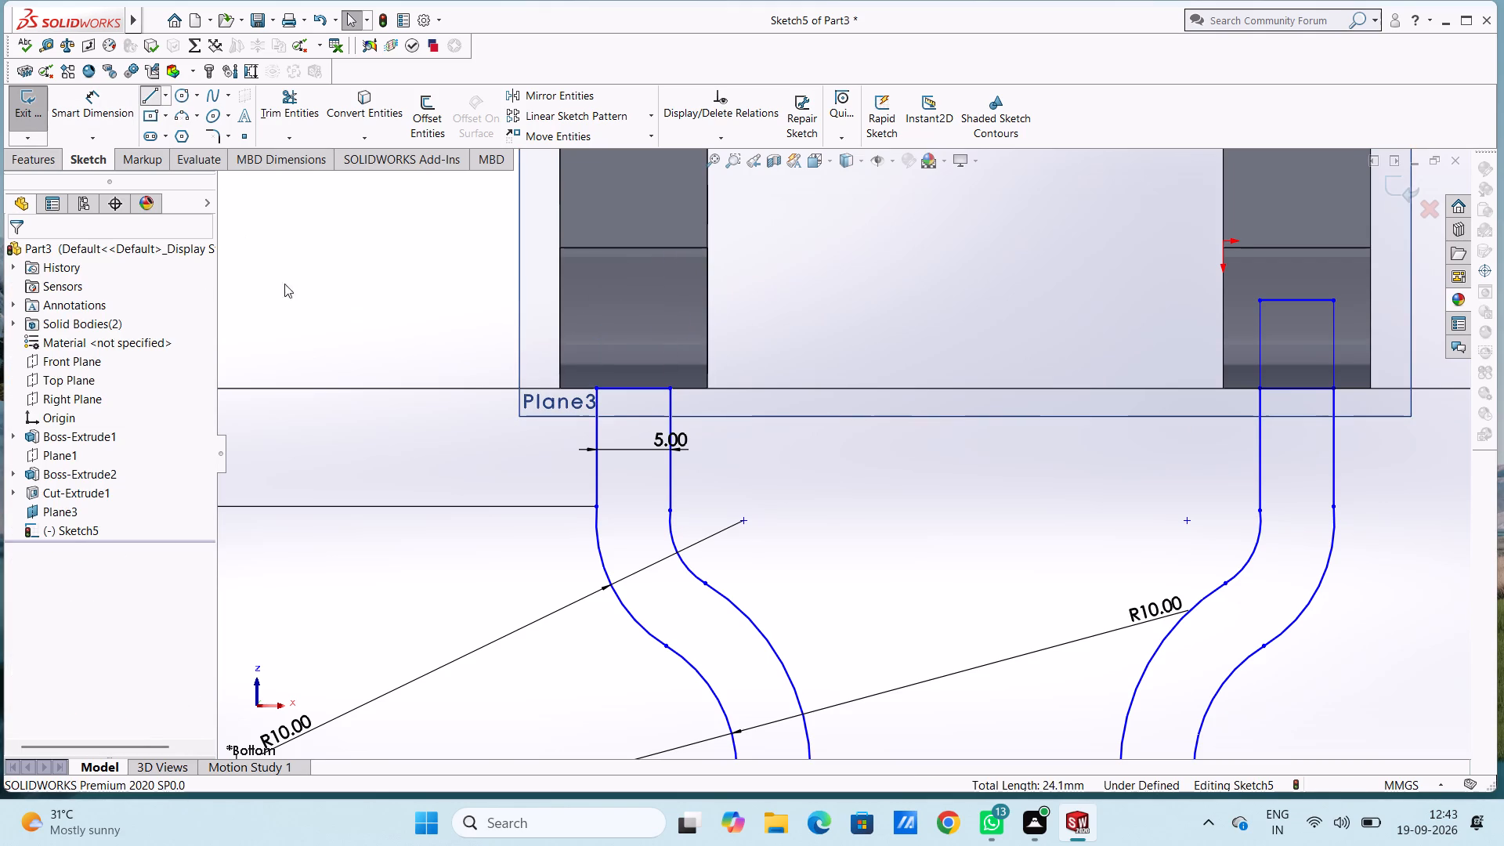
{"action": "left_click", "coordinate": [595, 389]}
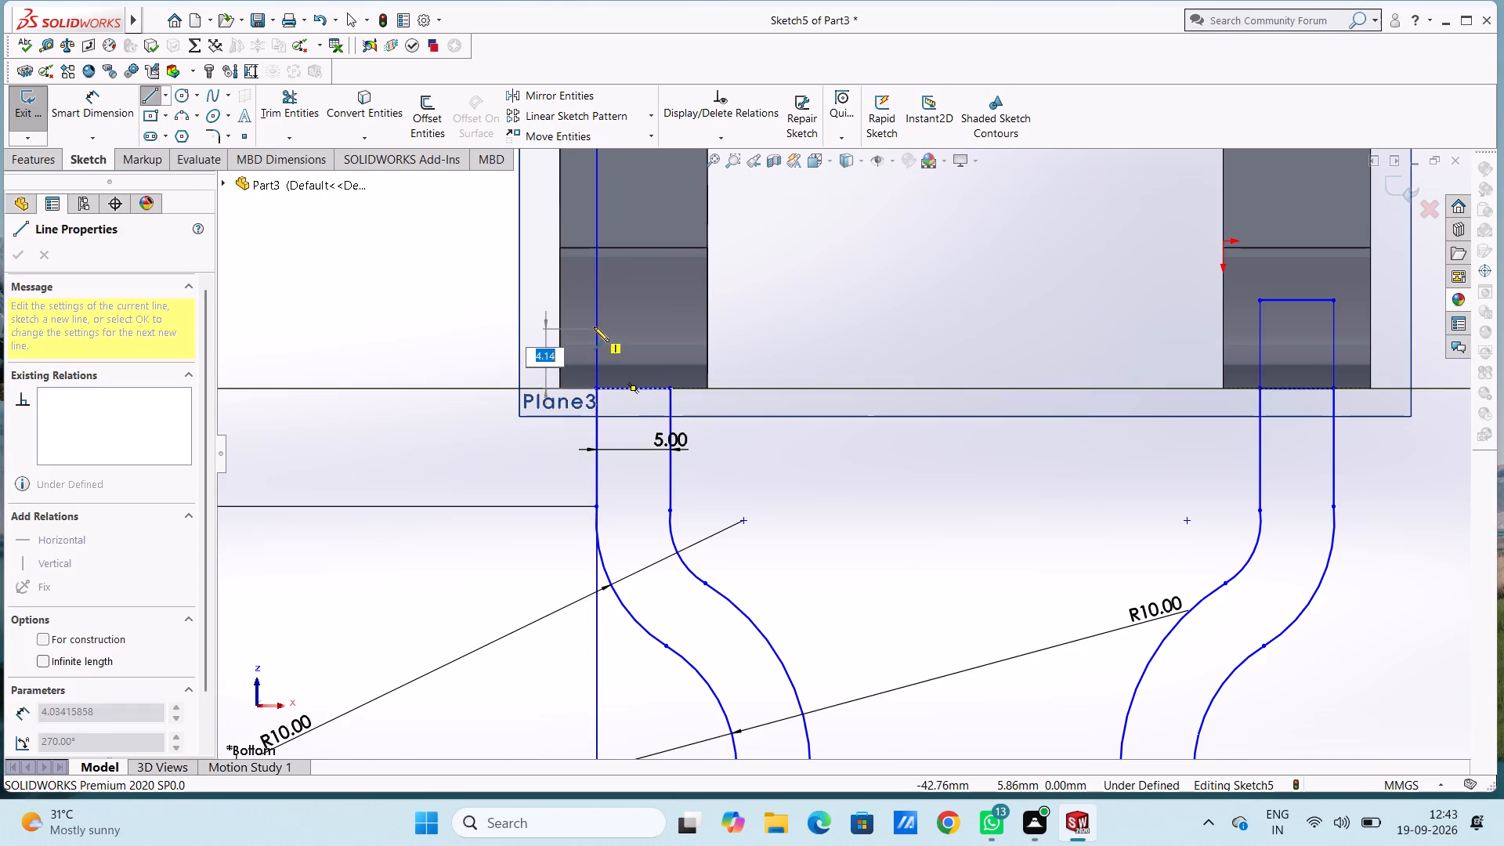
{"action": "left_click", "coordinate": [595, 303]}
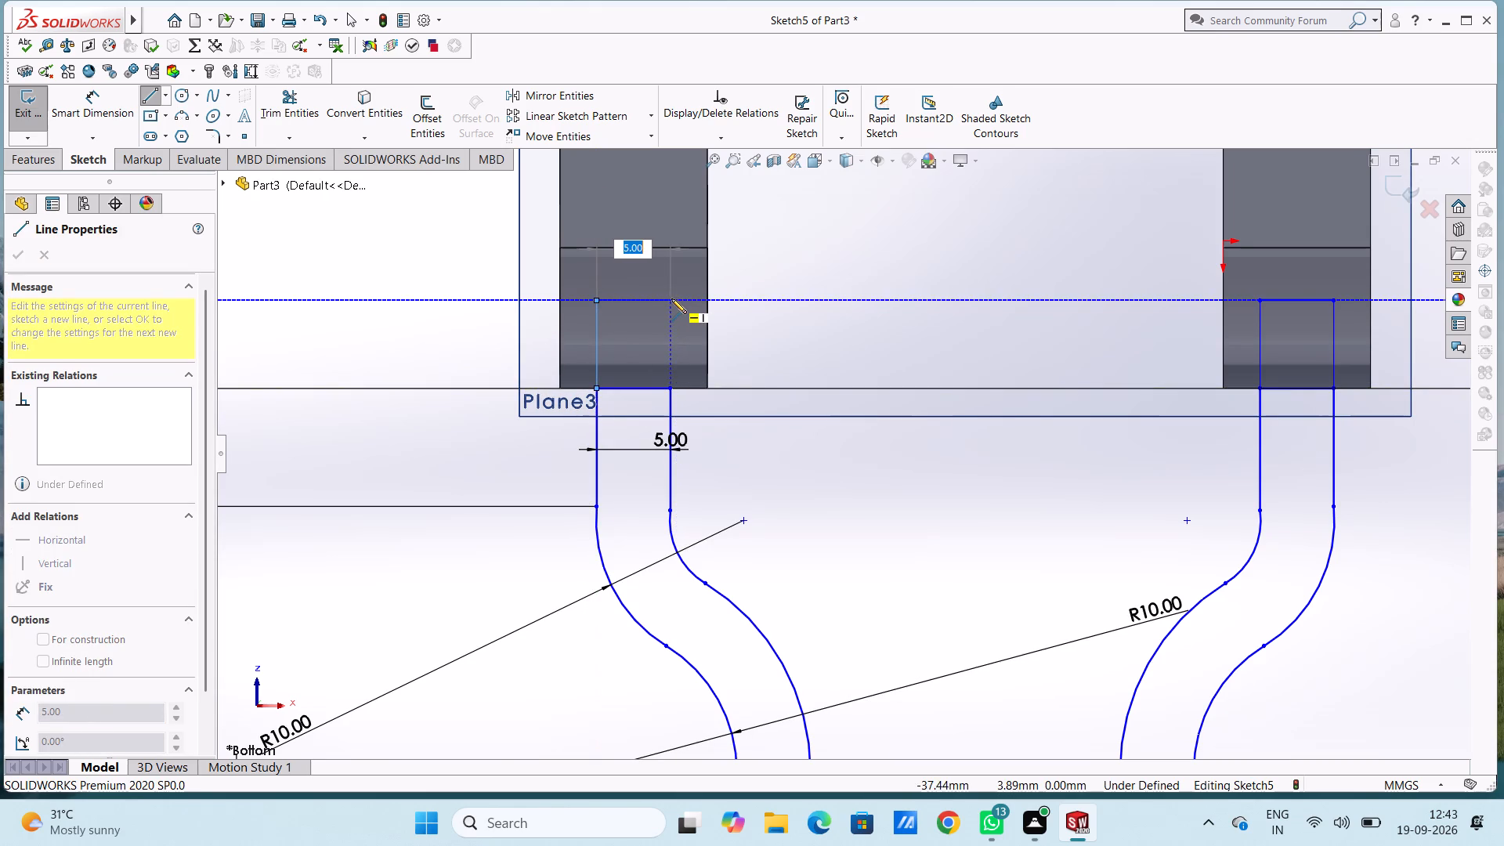
{"action": "left_click", "coordinate": [671, 298]}
{"action": "left_click", "coordinate": [671, 387]}
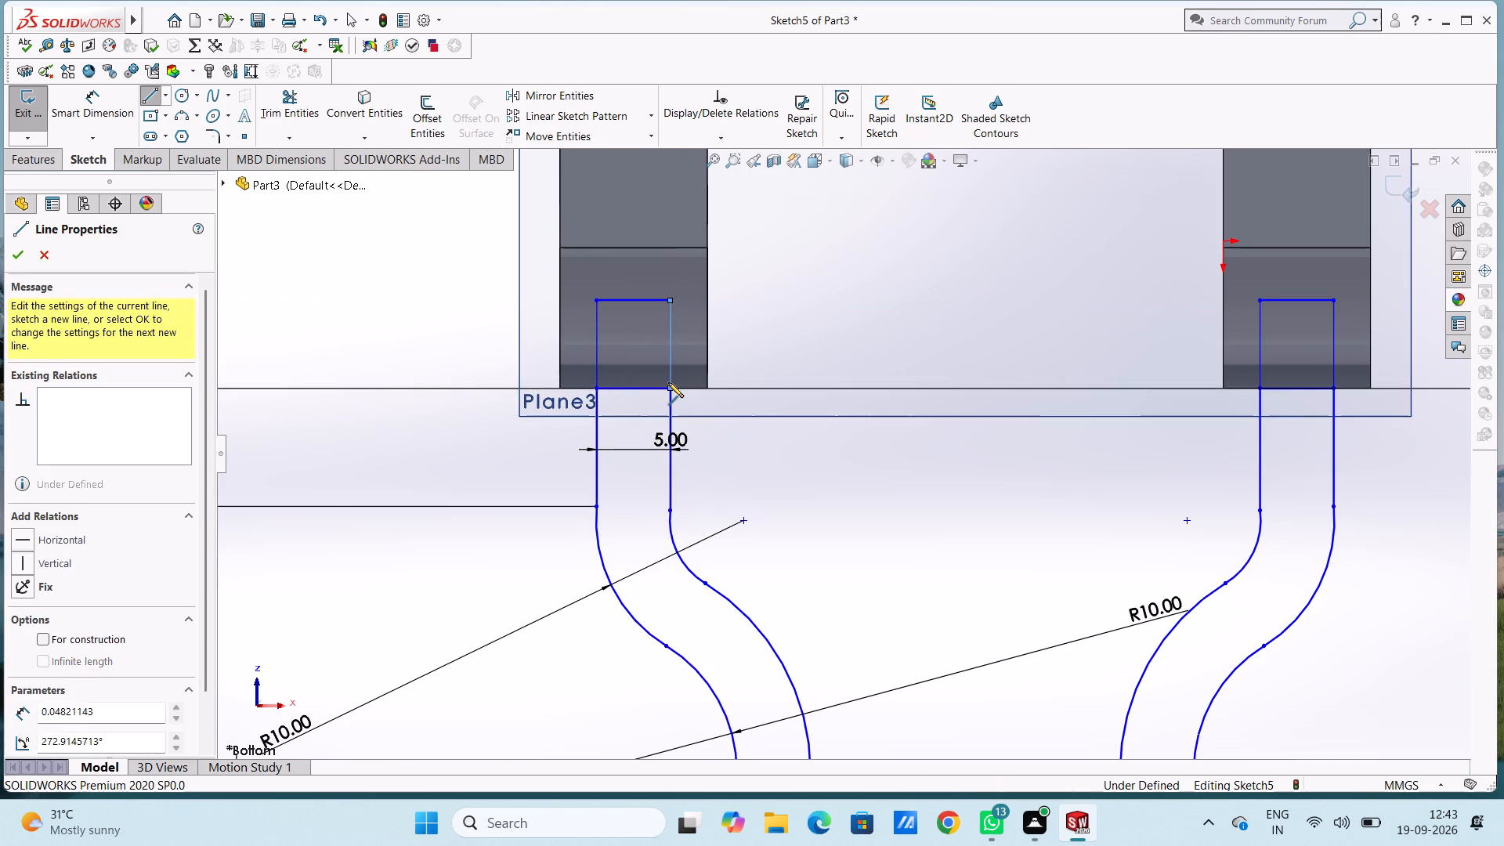
{"action": "key", "text": "Escape"}
{"action": "key", "text": "Escape"}
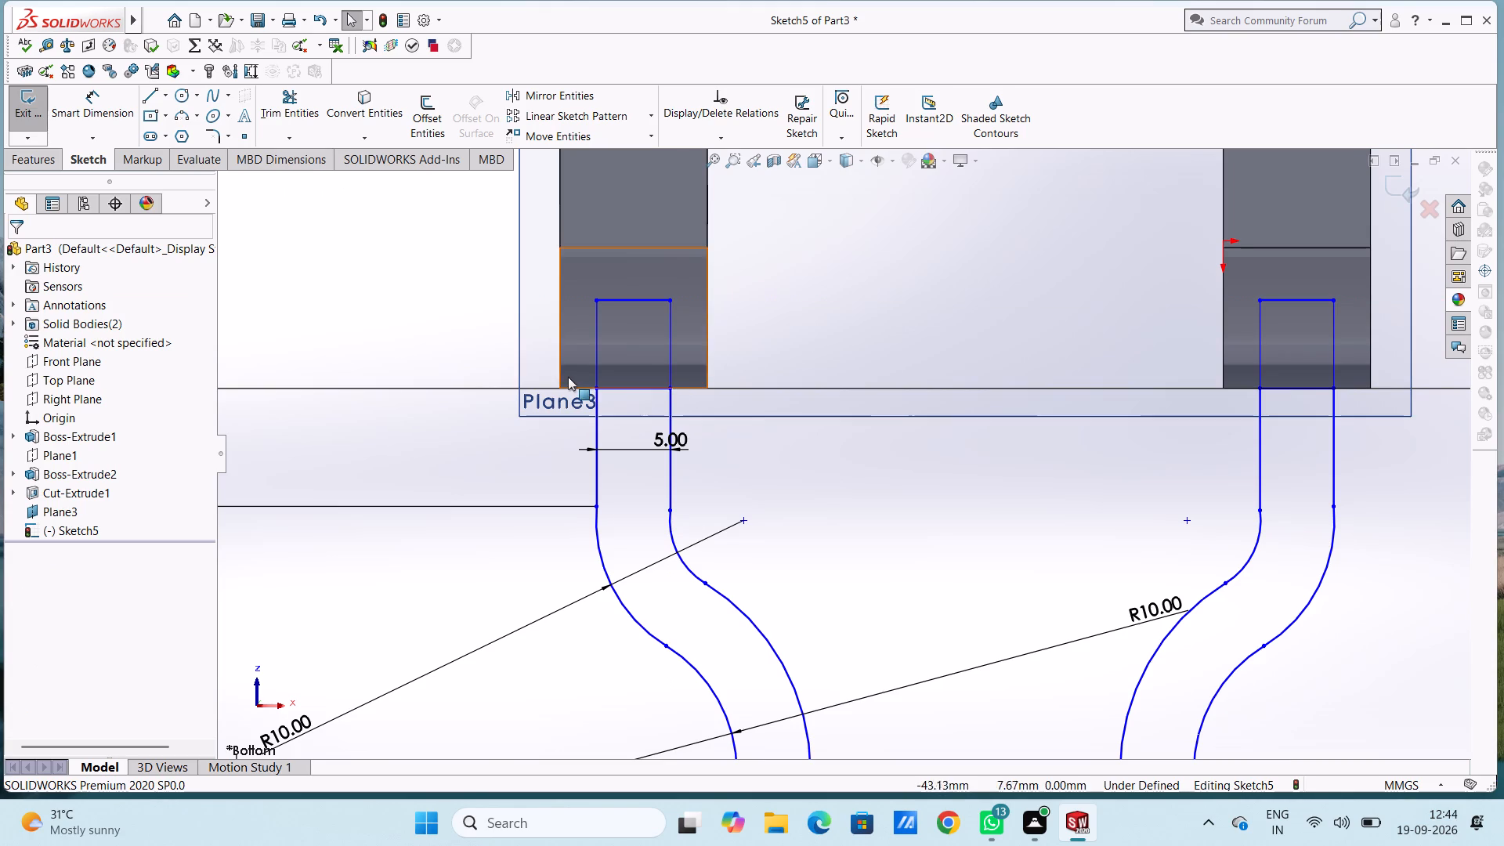
Trim away the horizontal edges separating both arm profiles from their extensions inside the clamps.
{"action": "left_click", "coordinate": [276, 107]}
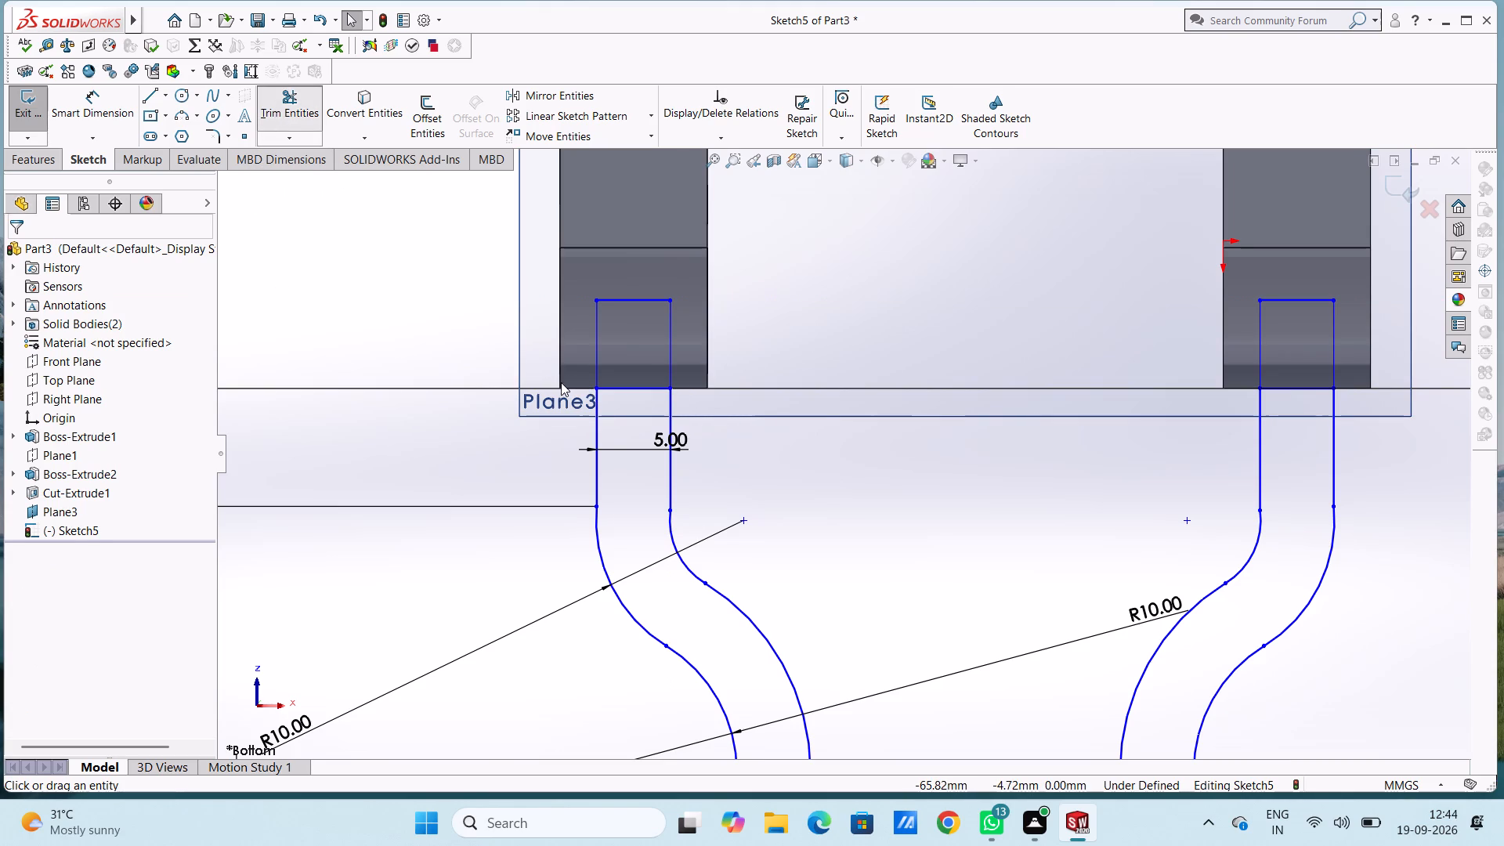
{"action": "left_click", "coordinate": [618, 388]}
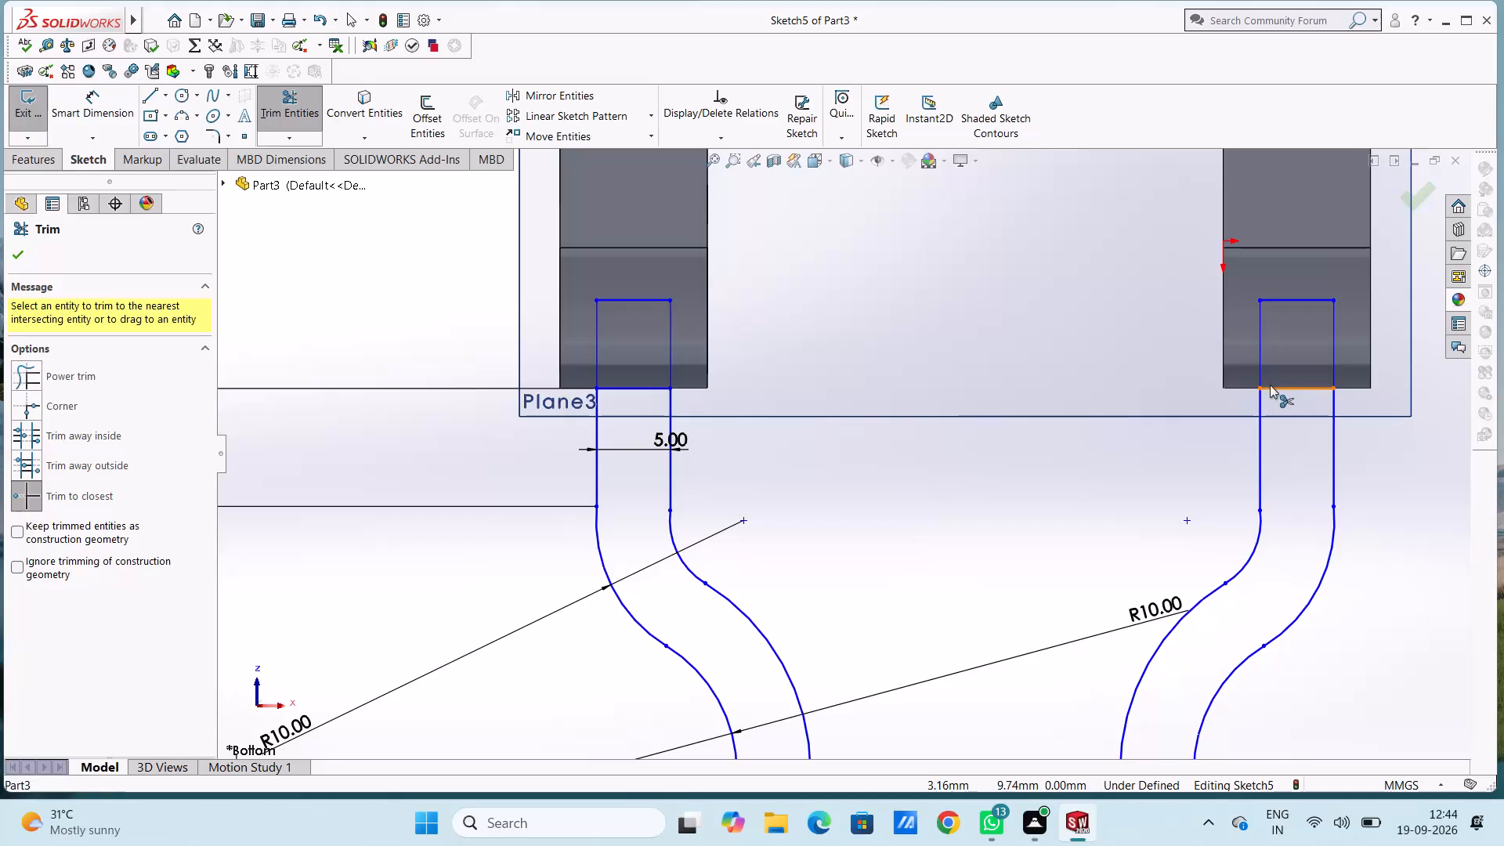
{"action": "left_click", "coordinate": [1271, 385]}
{"action": "left_click", "coordinate": [1299, 389]}
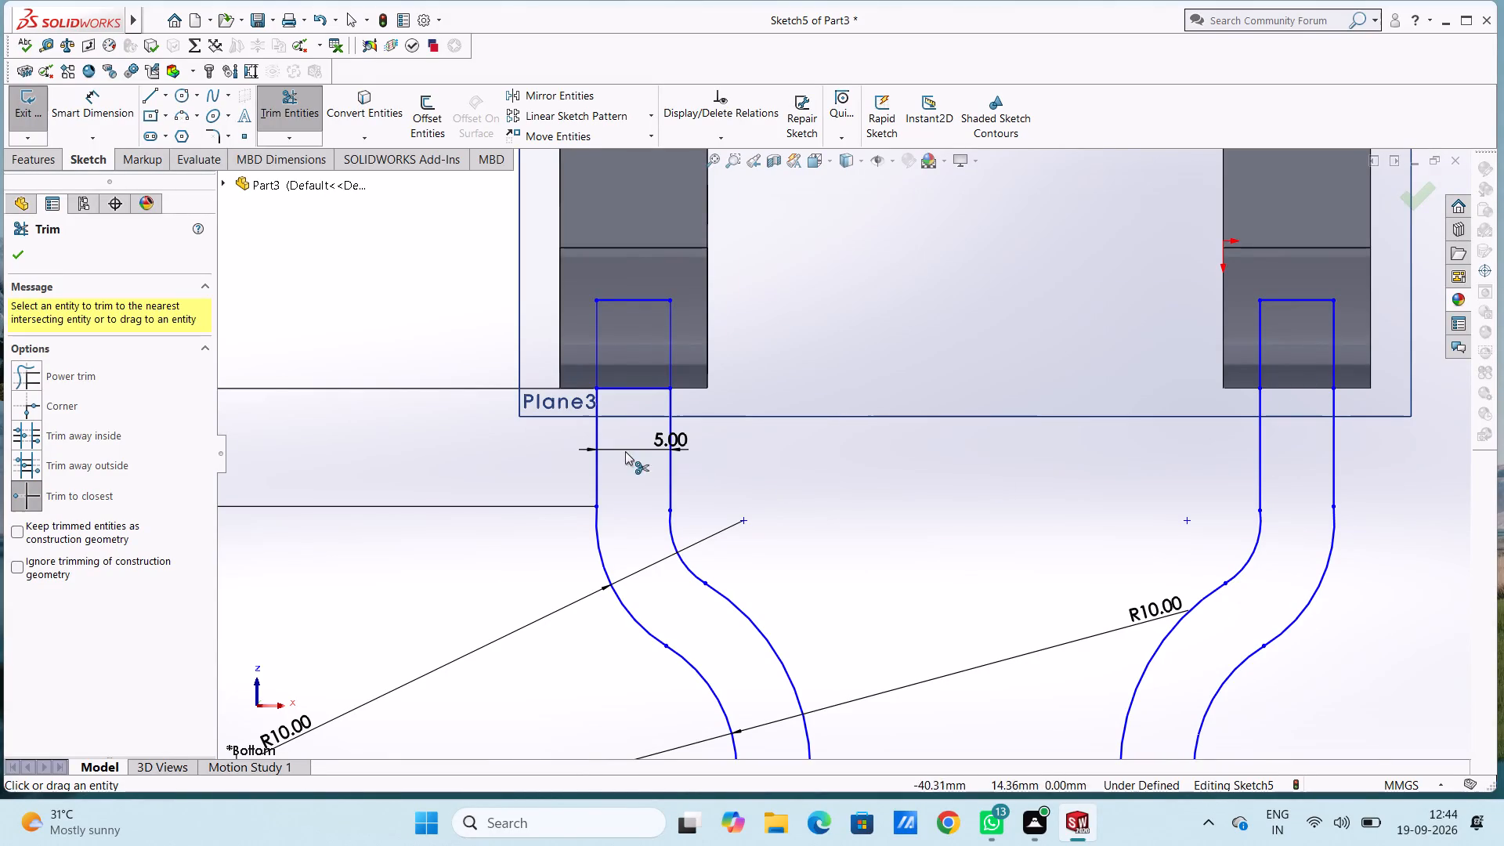
{"action": "double_click", "coordinate": [620, 387]}
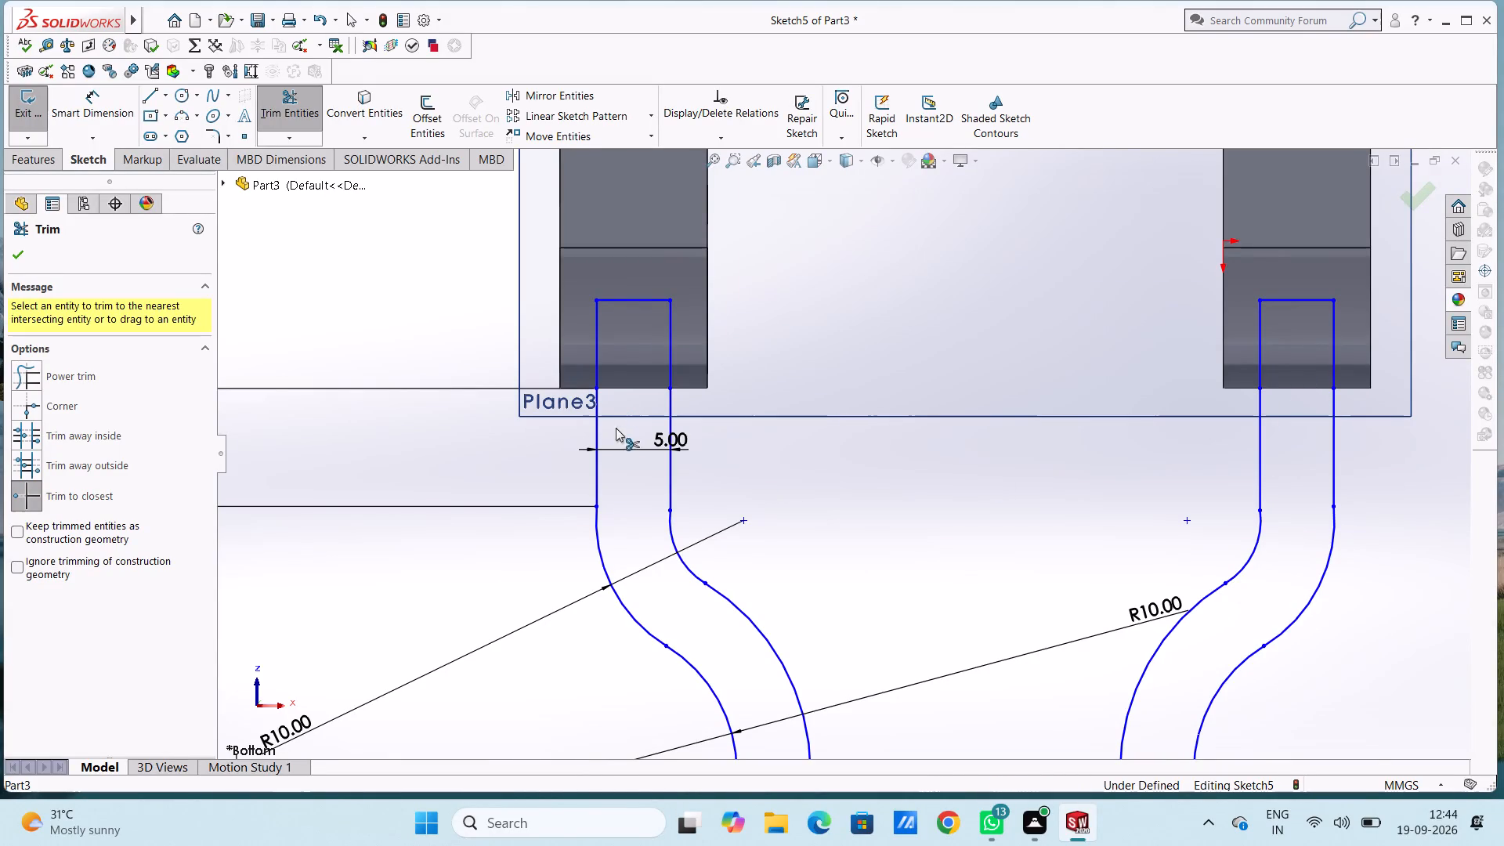
Set up a boss extrusion of both arm profiles with the Mid Plane end condition and merged result.
{"action": "key", "text": "Escape"}
{"action": "key", "text": "Escape"}
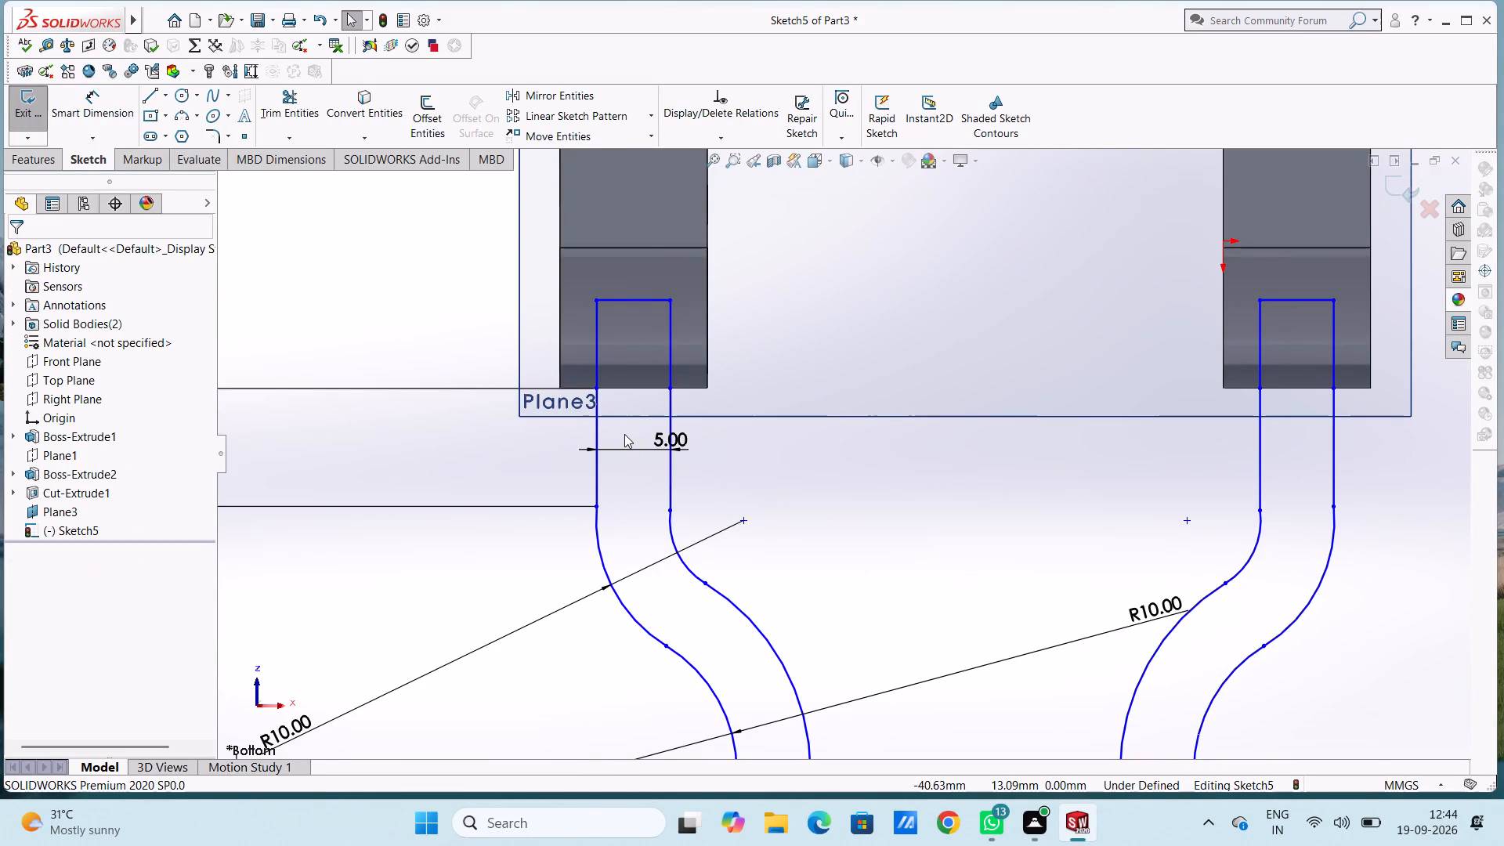
{"action": "key", "text": "ctrl+7"}
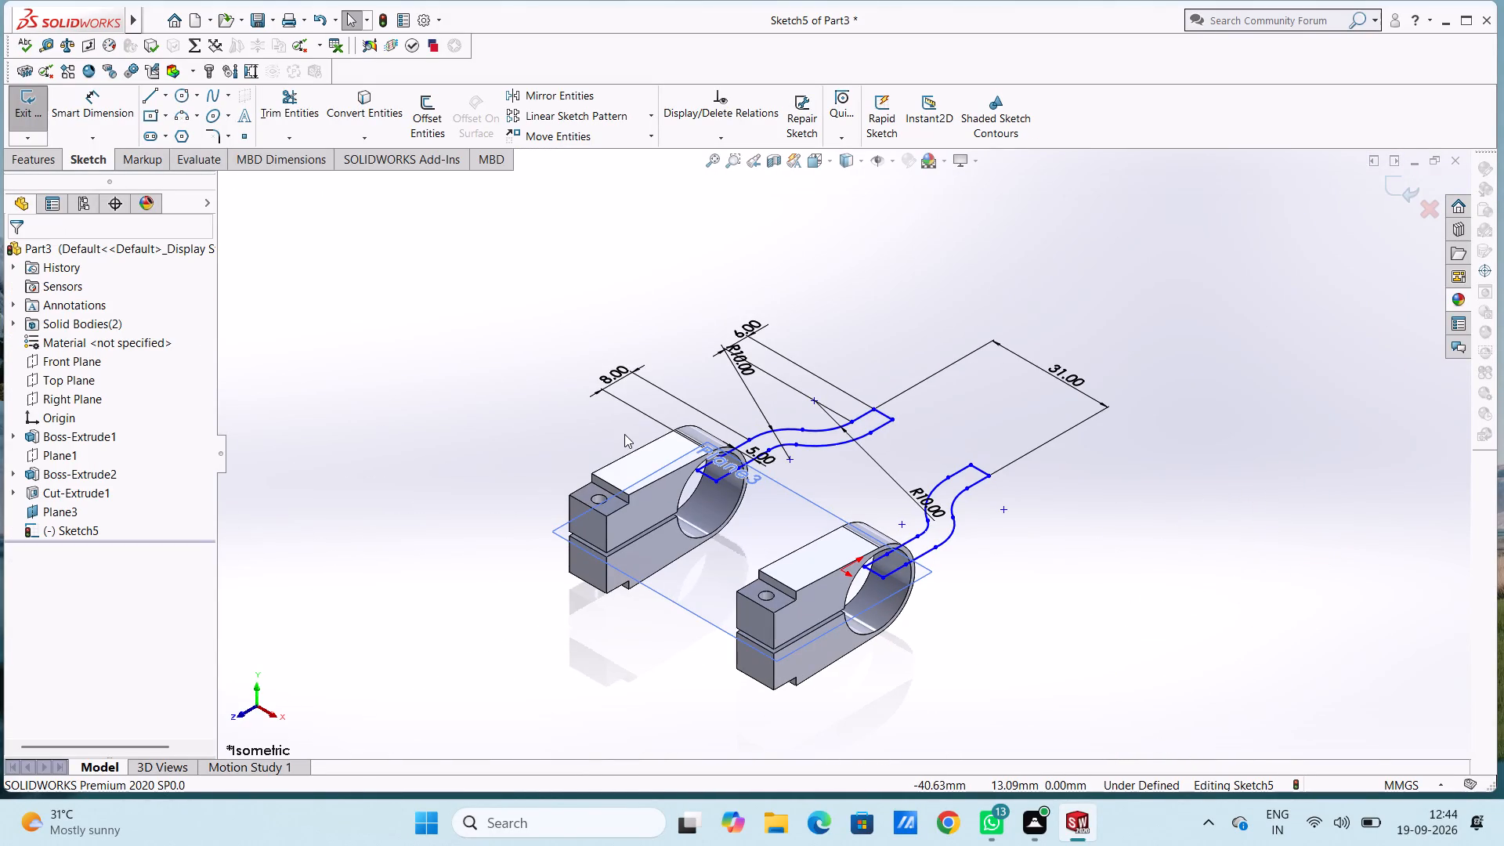
{"action": "left_click", "coordinate": [13, 167]}
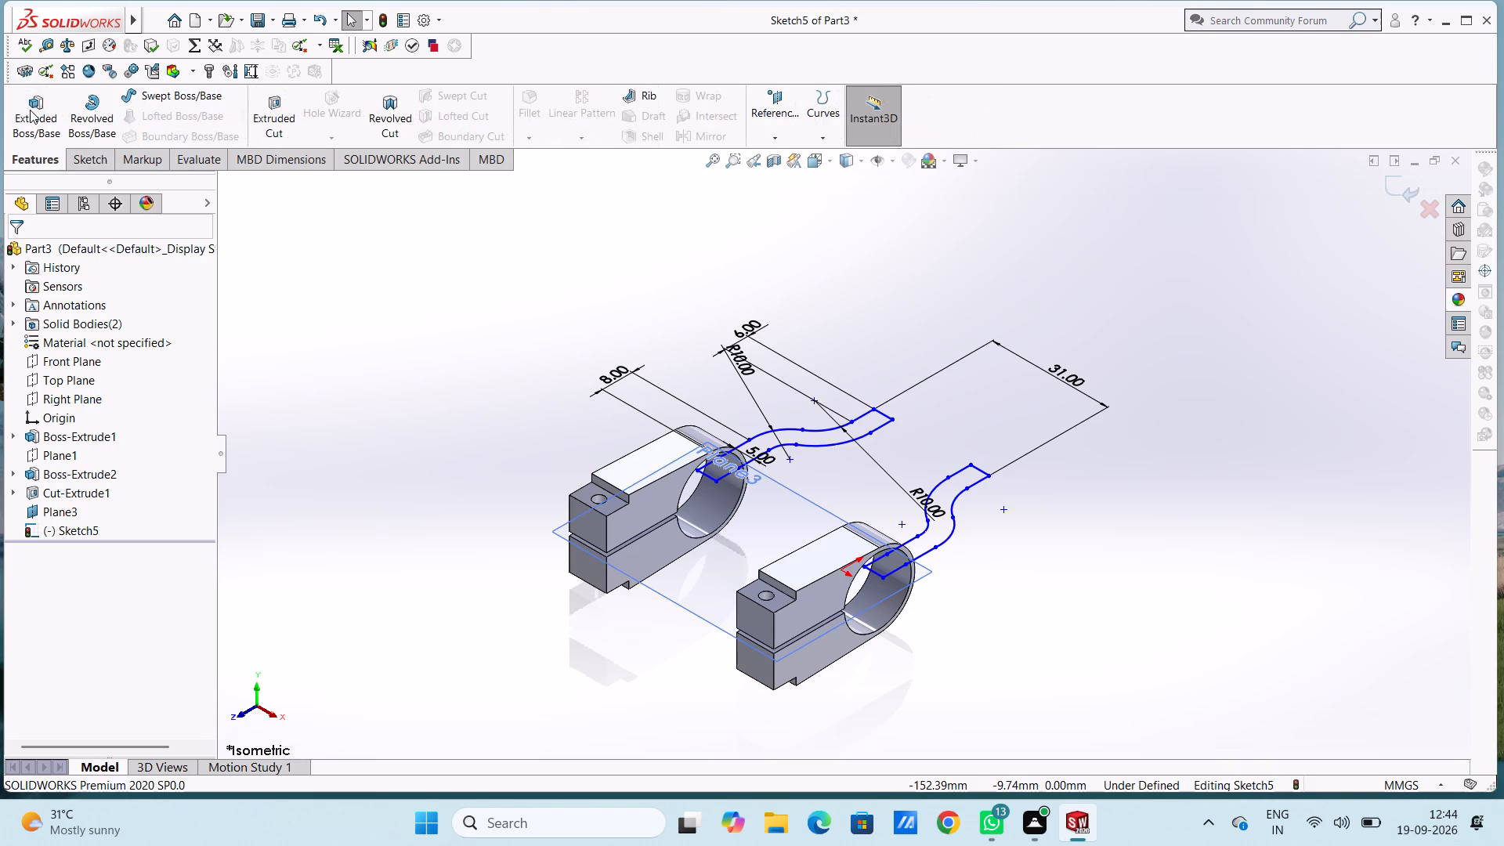
{"action": "left_click", "coordinate": [30, 110]}
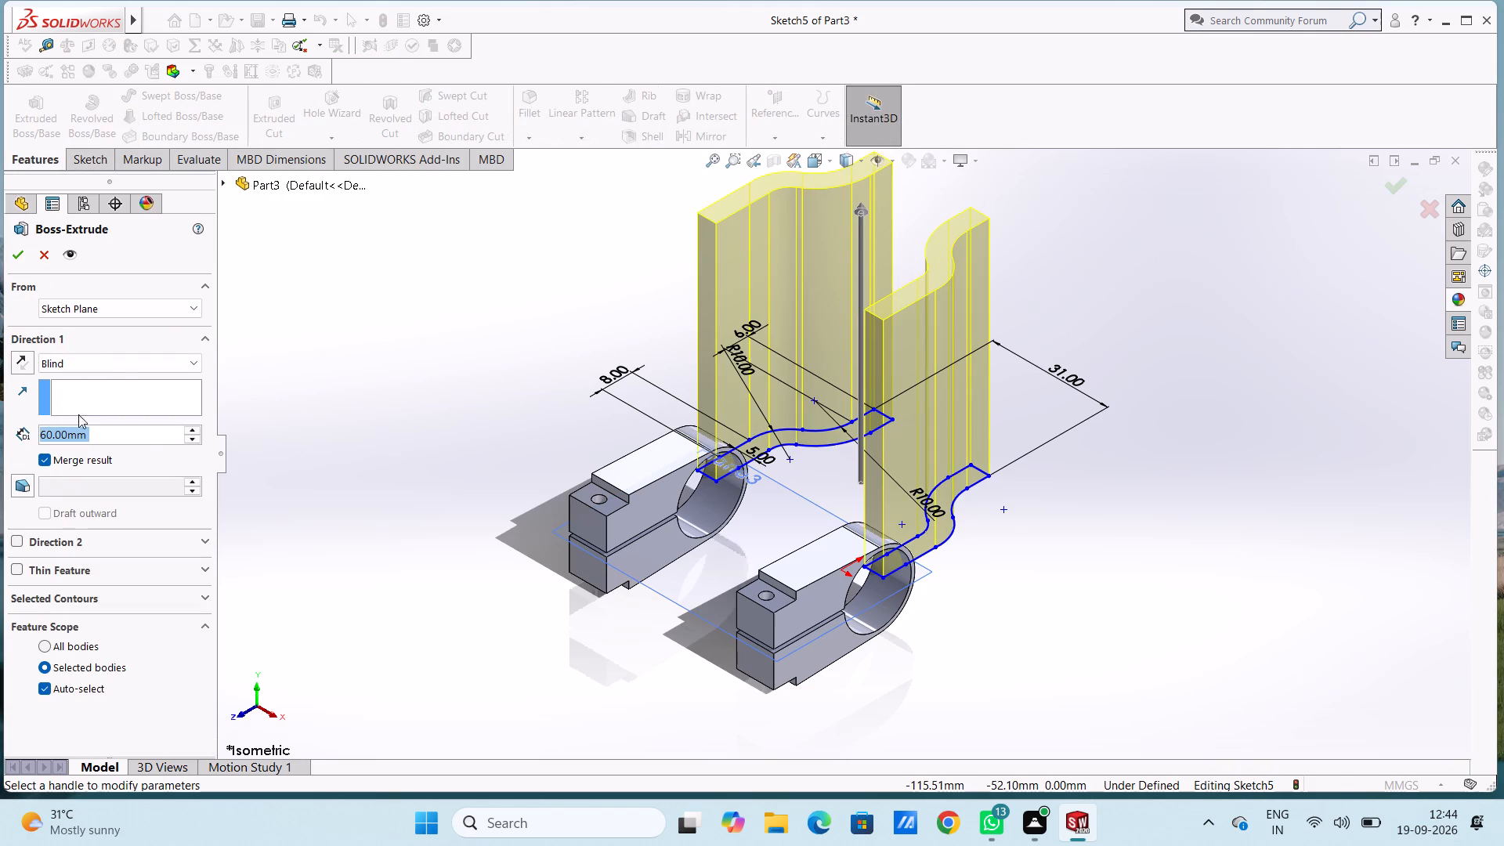
{"action": "left_click", "coordinate": [131, 356]}
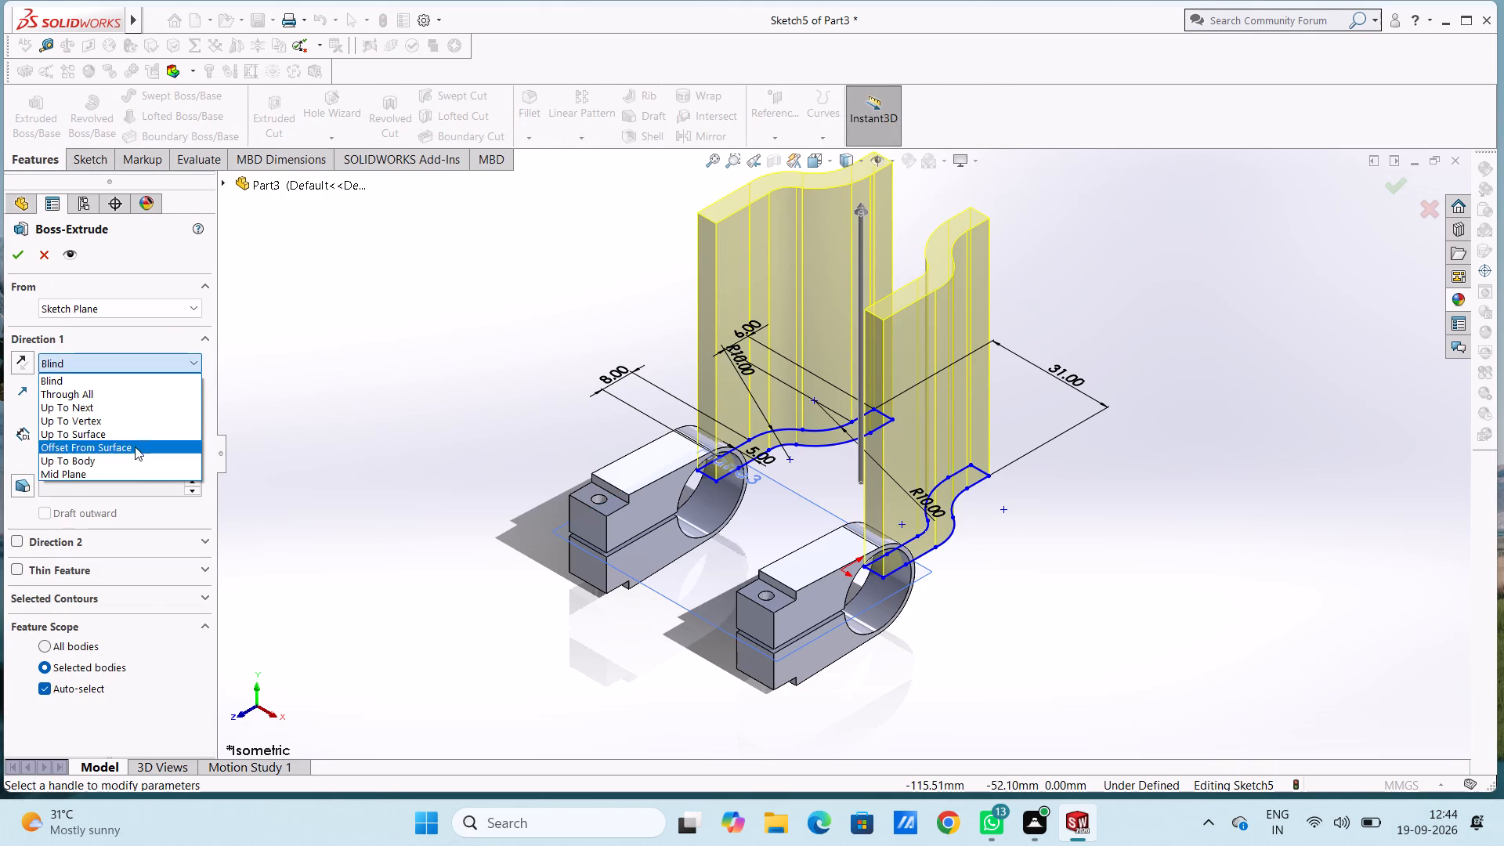
{"action": "left_click", "coordinate": [130, 472]}
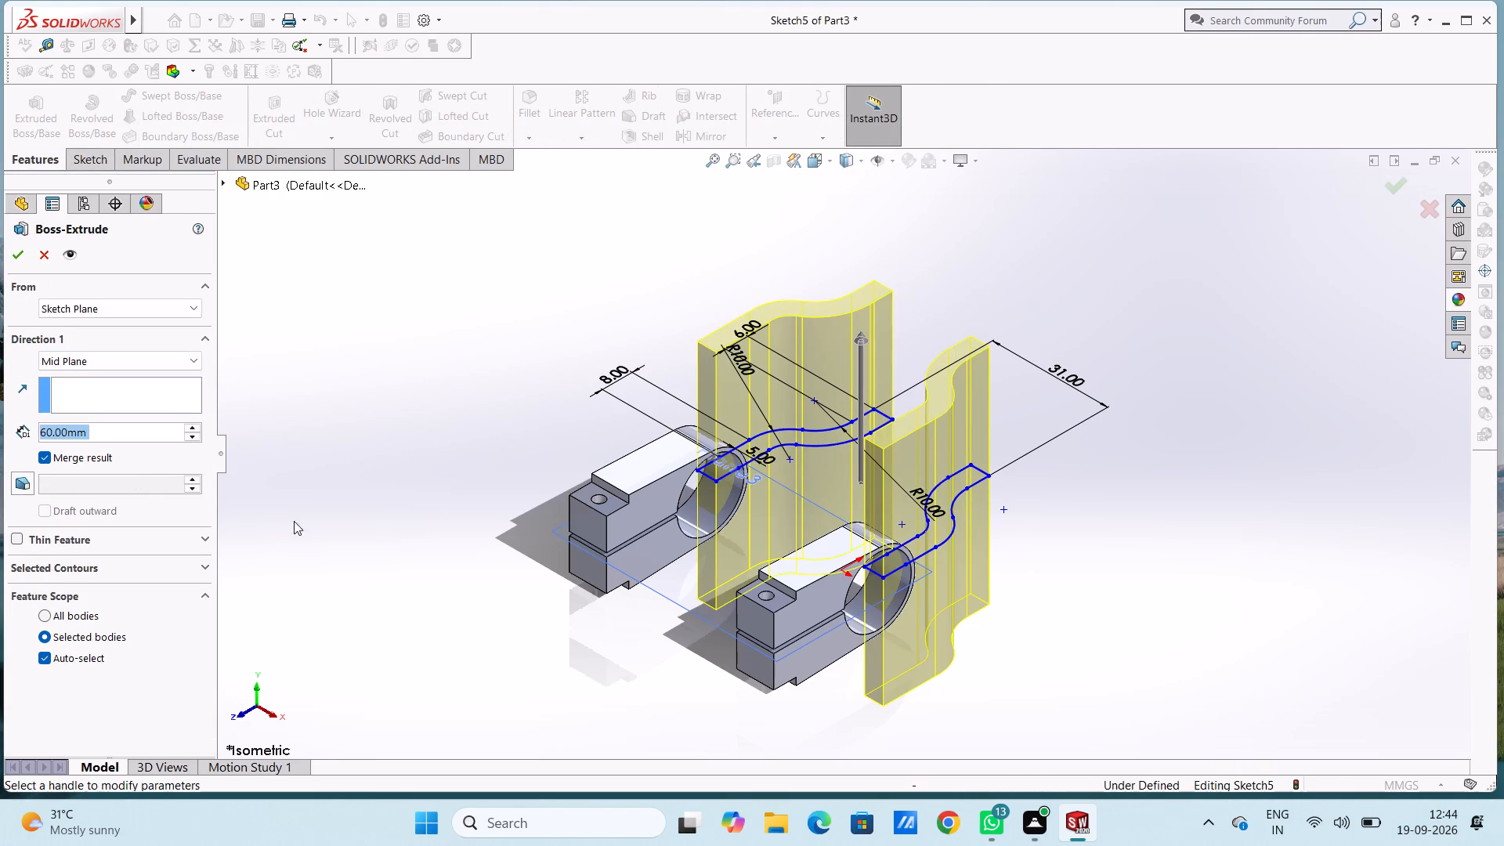
{"action": "middle_click_drag", "start_coordinate": [331, 522], "coordinate": [269, 454]}
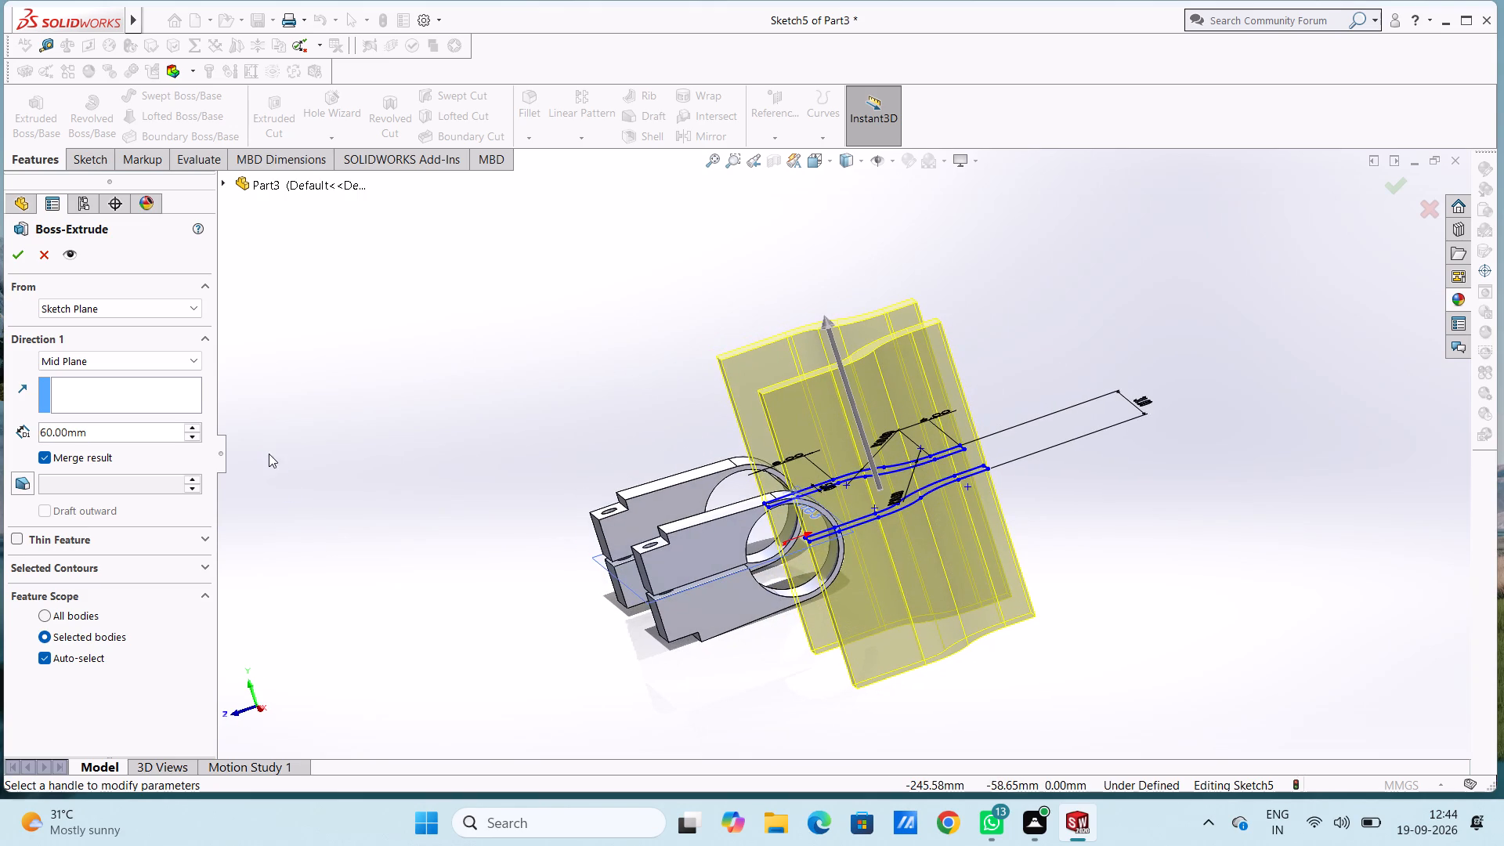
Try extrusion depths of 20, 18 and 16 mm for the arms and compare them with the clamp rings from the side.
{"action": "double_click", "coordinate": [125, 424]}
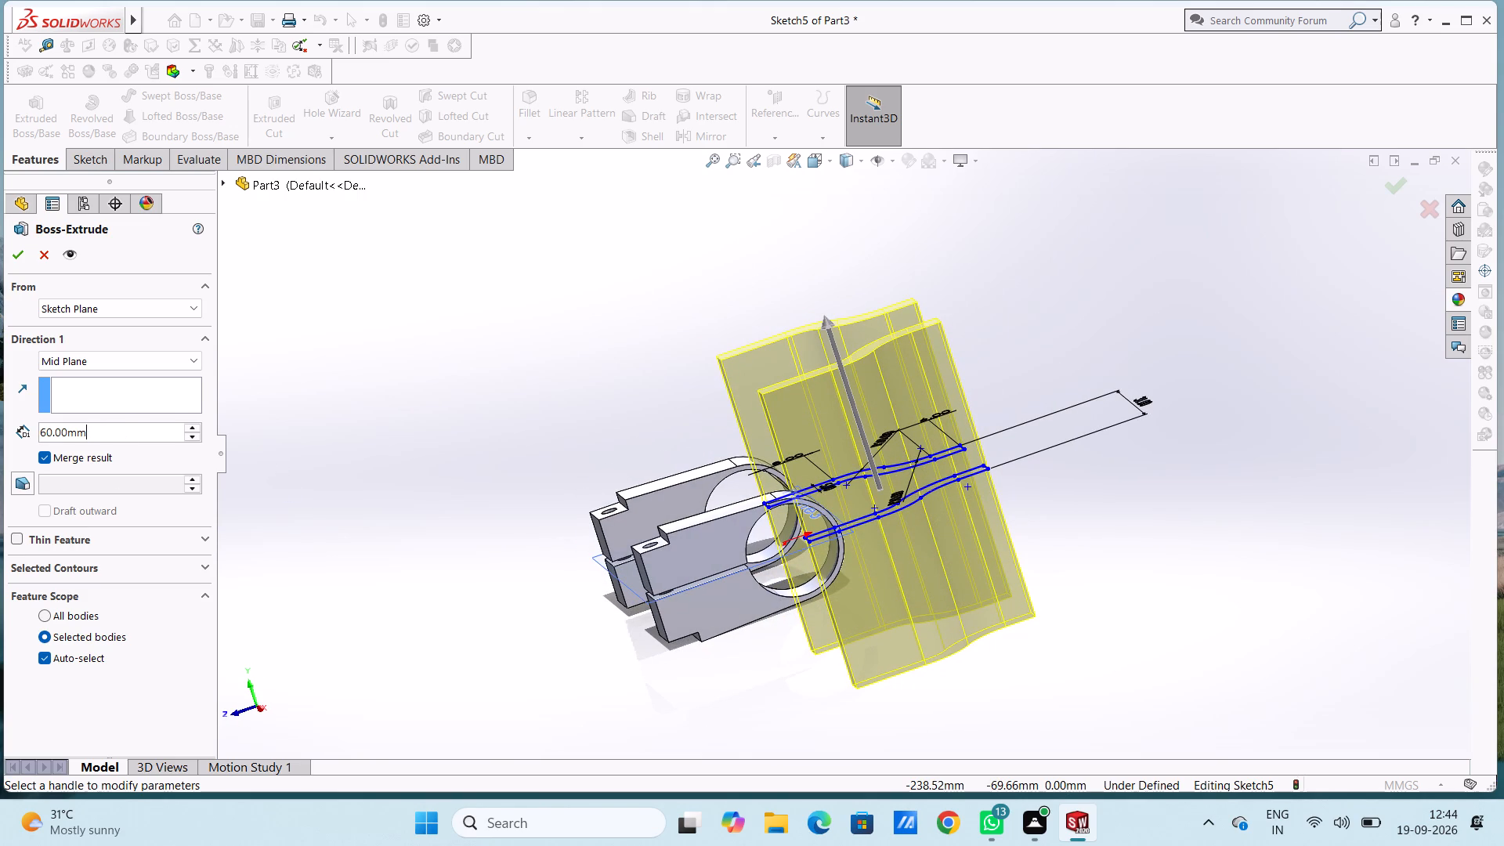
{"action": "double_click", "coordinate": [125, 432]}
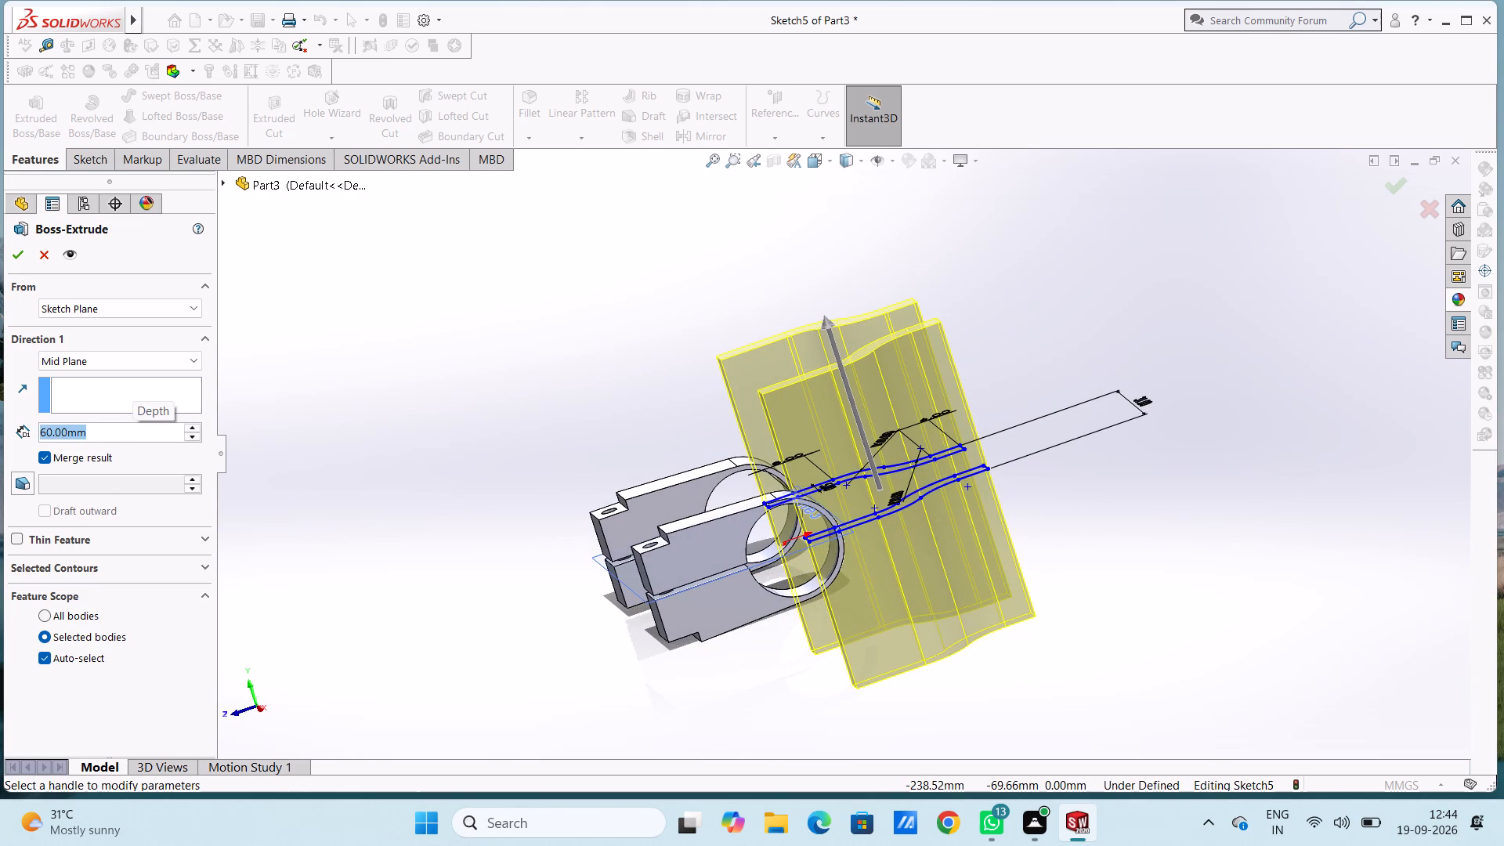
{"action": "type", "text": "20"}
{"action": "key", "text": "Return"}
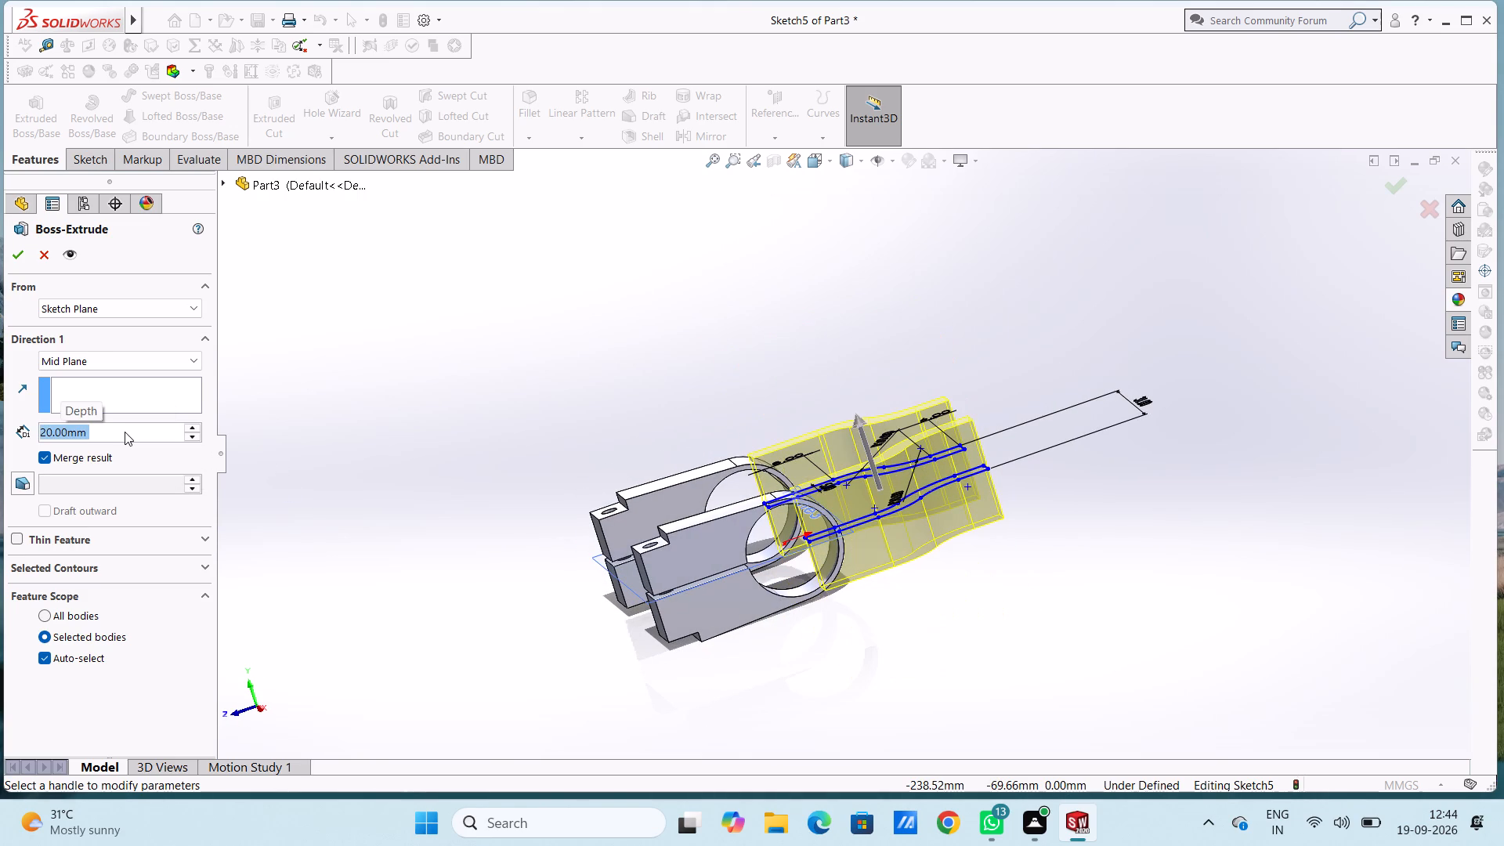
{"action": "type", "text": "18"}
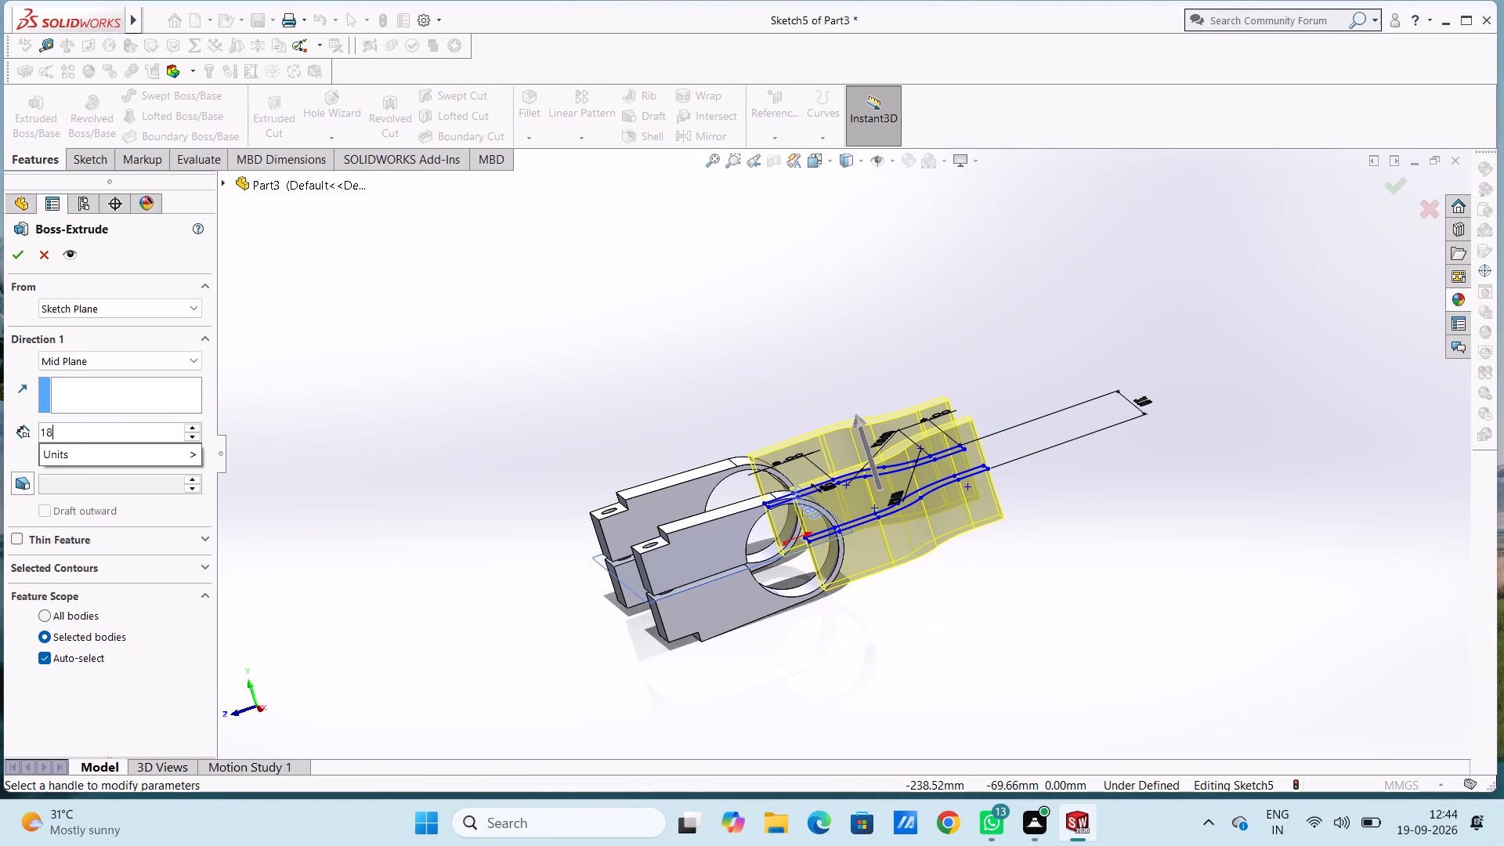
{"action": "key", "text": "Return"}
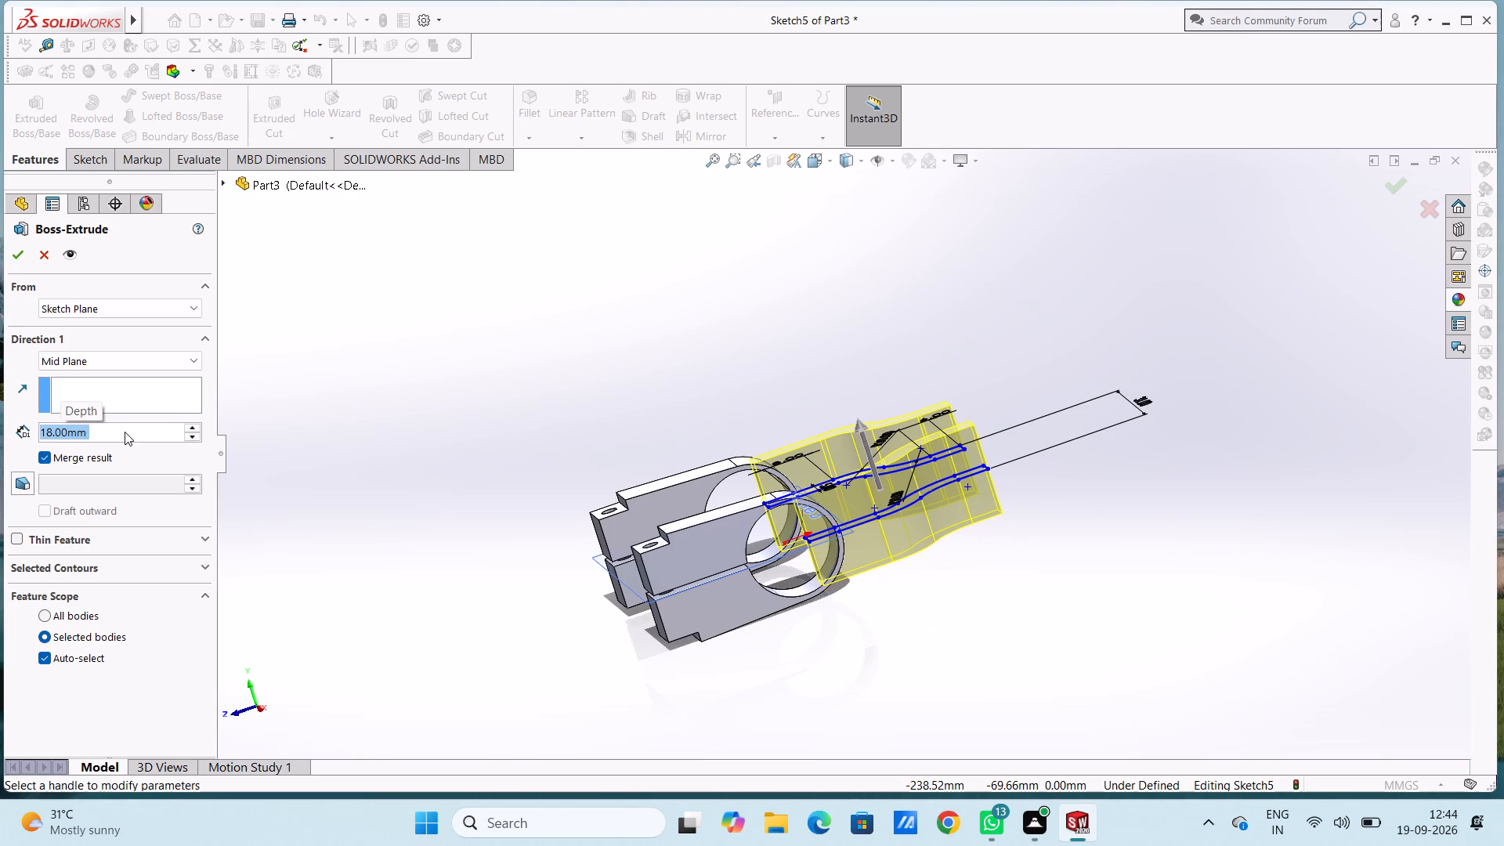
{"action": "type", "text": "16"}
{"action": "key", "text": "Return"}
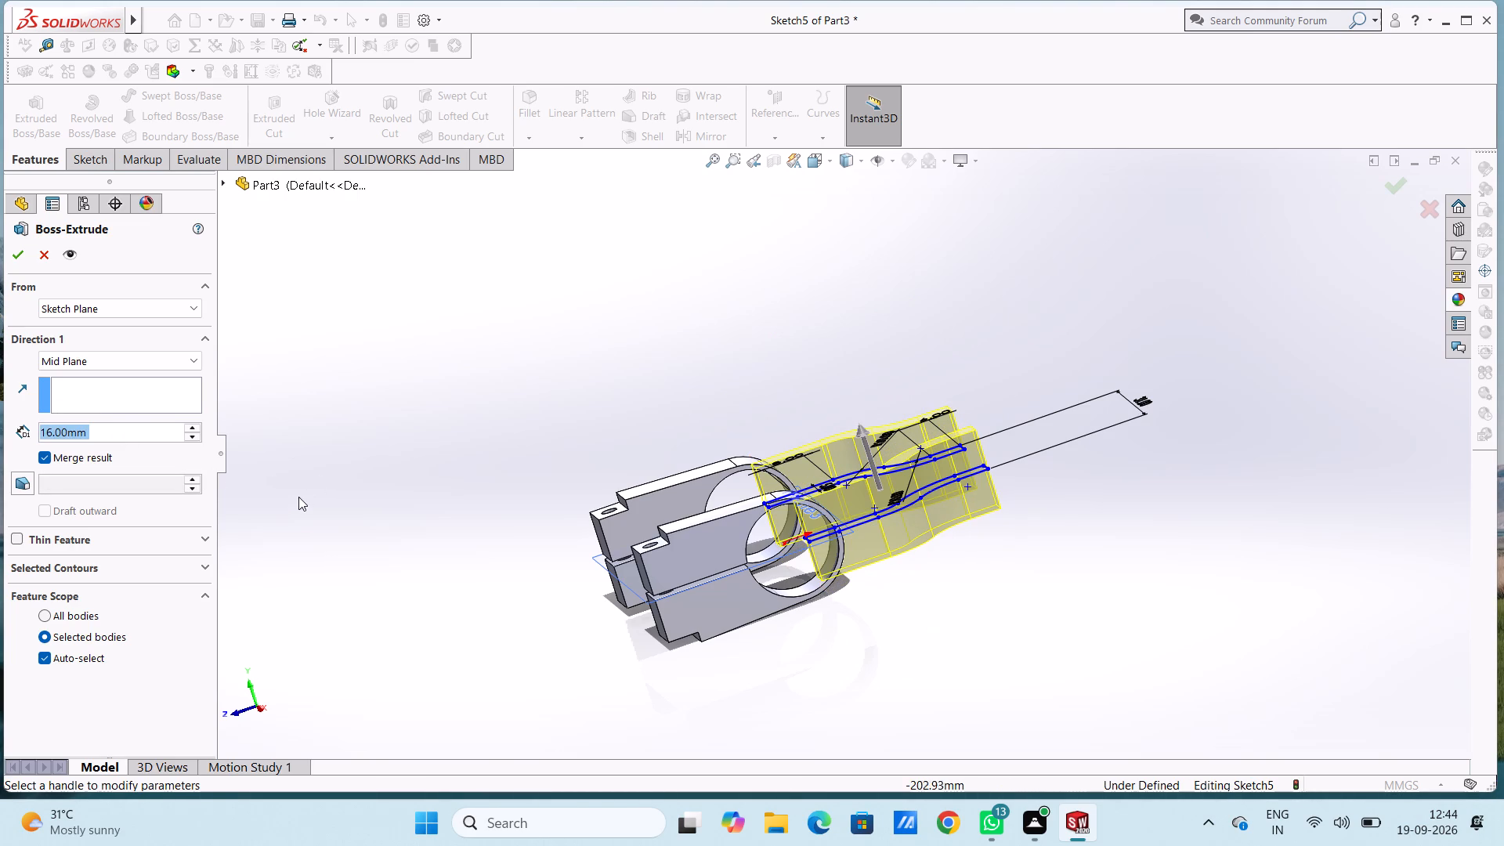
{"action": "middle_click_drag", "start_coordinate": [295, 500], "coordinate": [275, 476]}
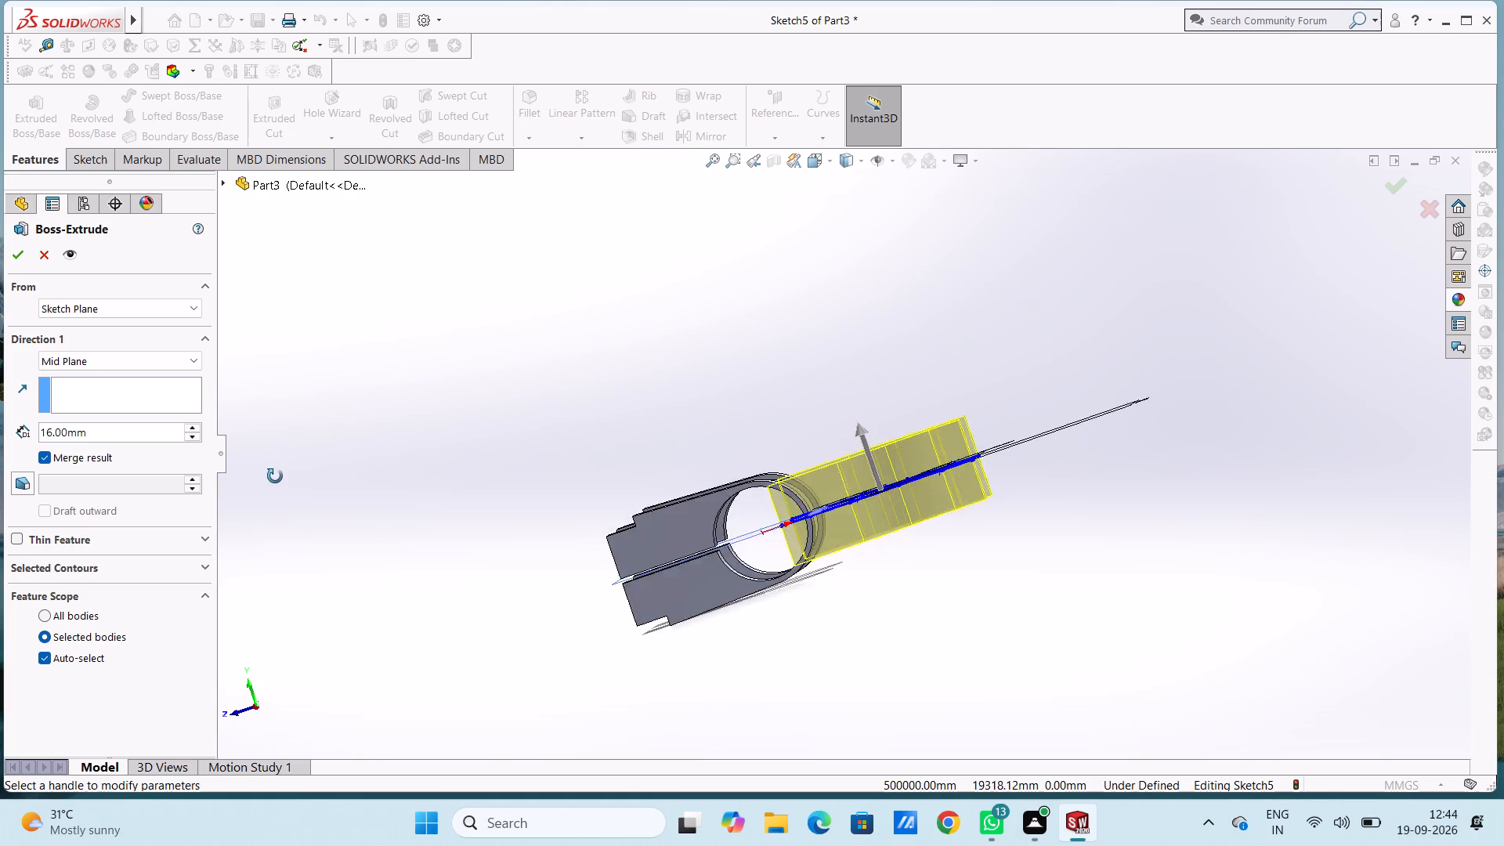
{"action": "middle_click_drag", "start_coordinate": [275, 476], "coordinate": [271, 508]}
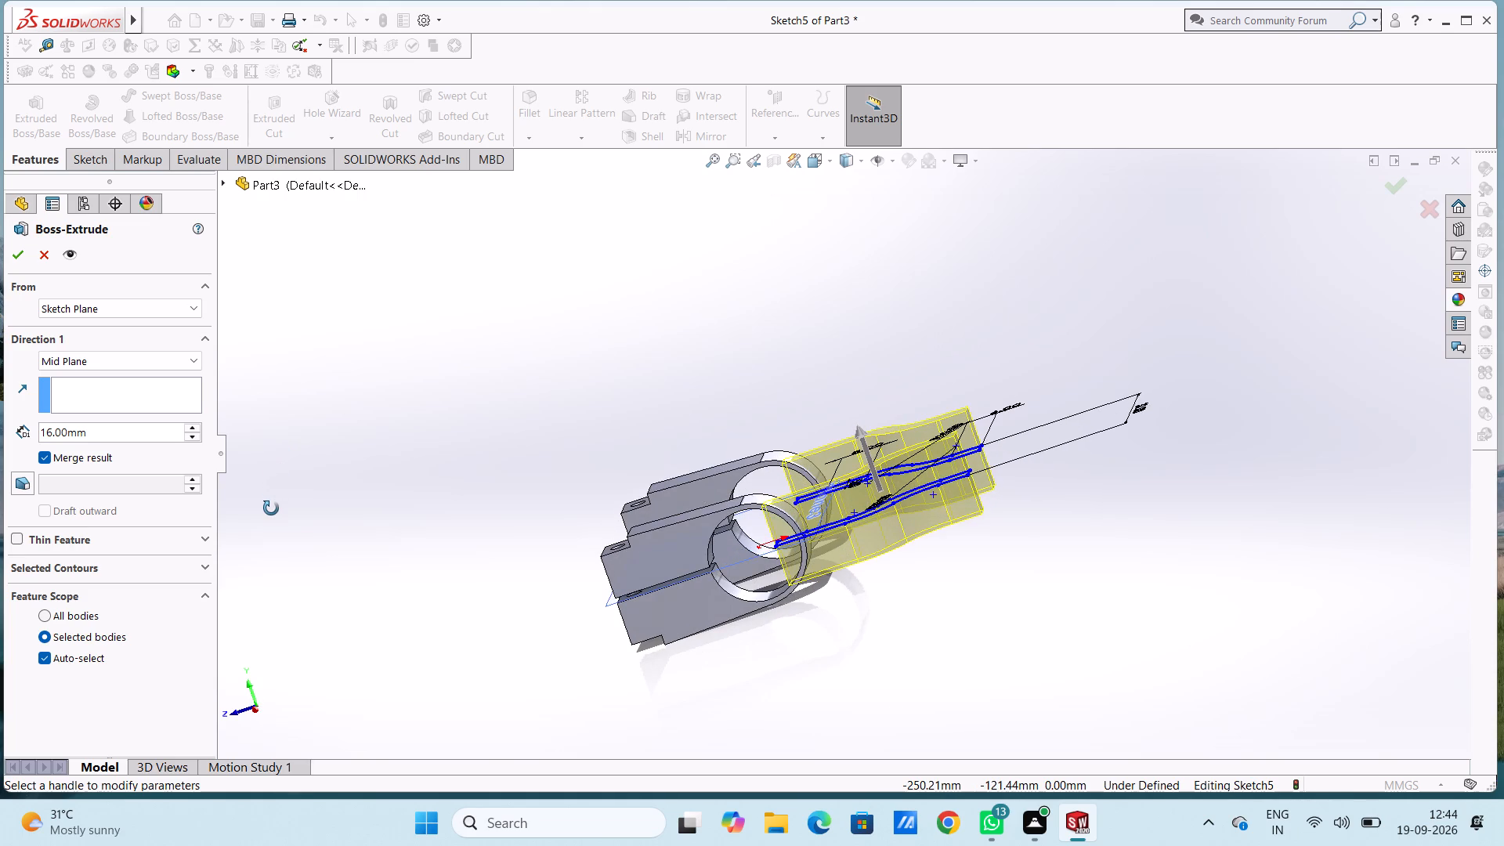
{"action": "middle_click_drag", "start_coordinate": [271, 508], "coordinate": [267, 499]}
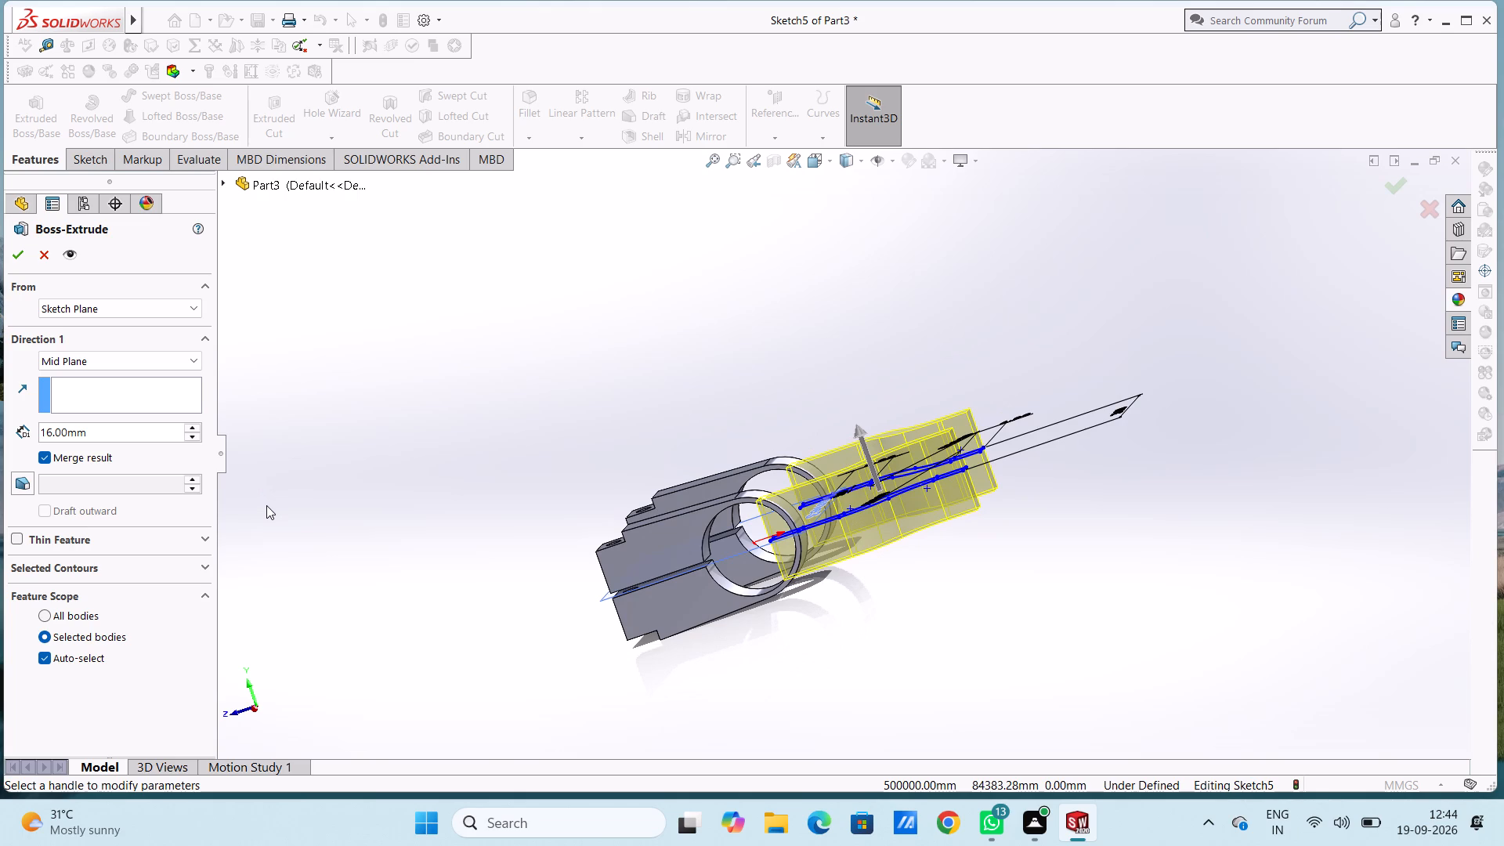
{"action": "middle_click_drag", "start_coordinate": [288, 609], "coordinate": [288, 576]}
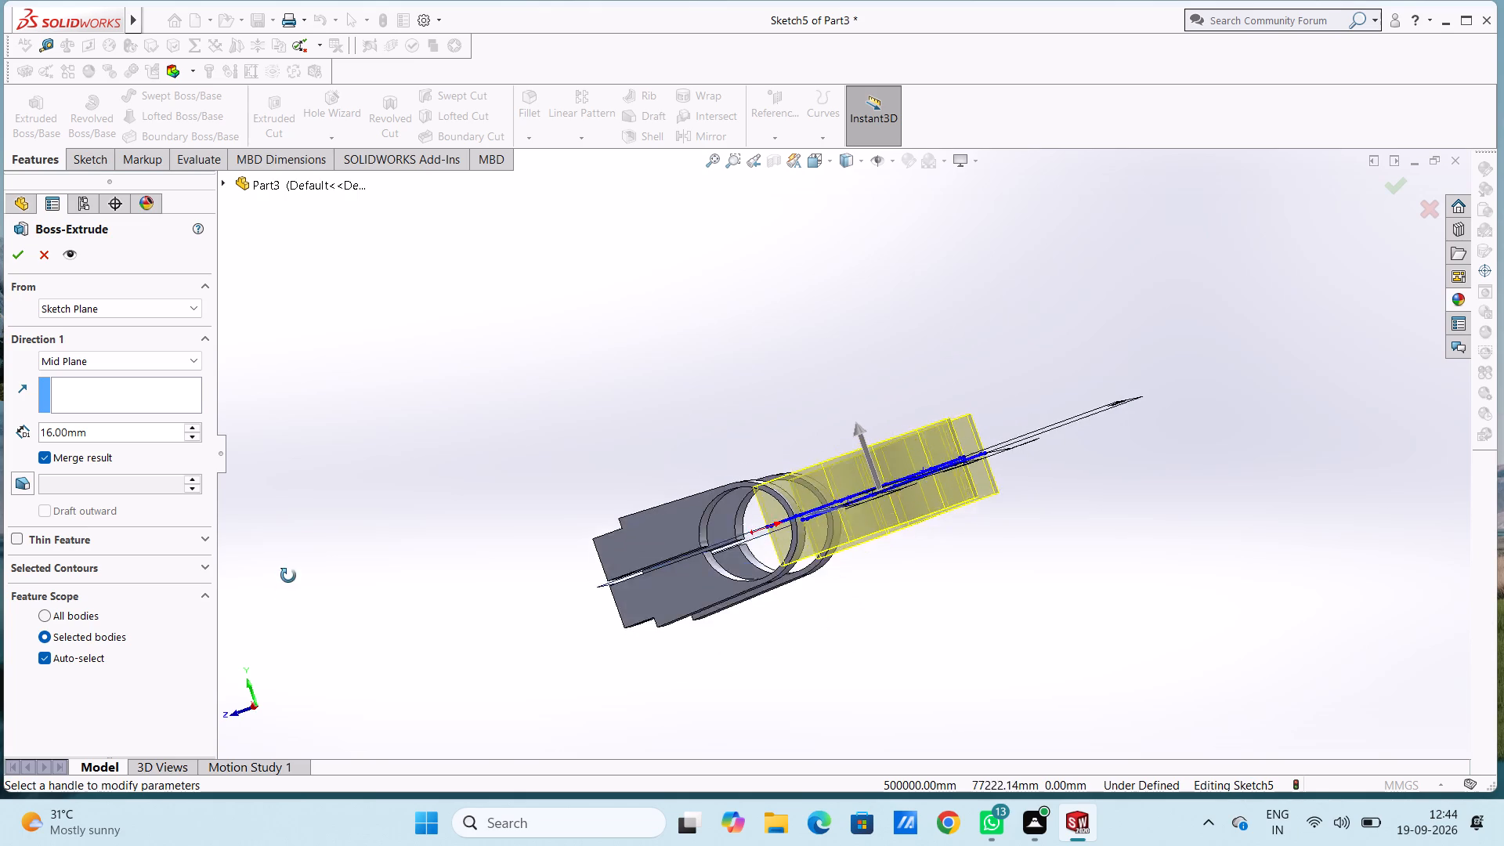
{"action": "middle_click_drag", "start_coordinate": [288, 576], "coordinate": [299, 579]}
Set the arms' Mid Plane extrusion depth to 17 mm and complete the extrusion.
{"action": "double_click", "coordinate": [101, 426]}
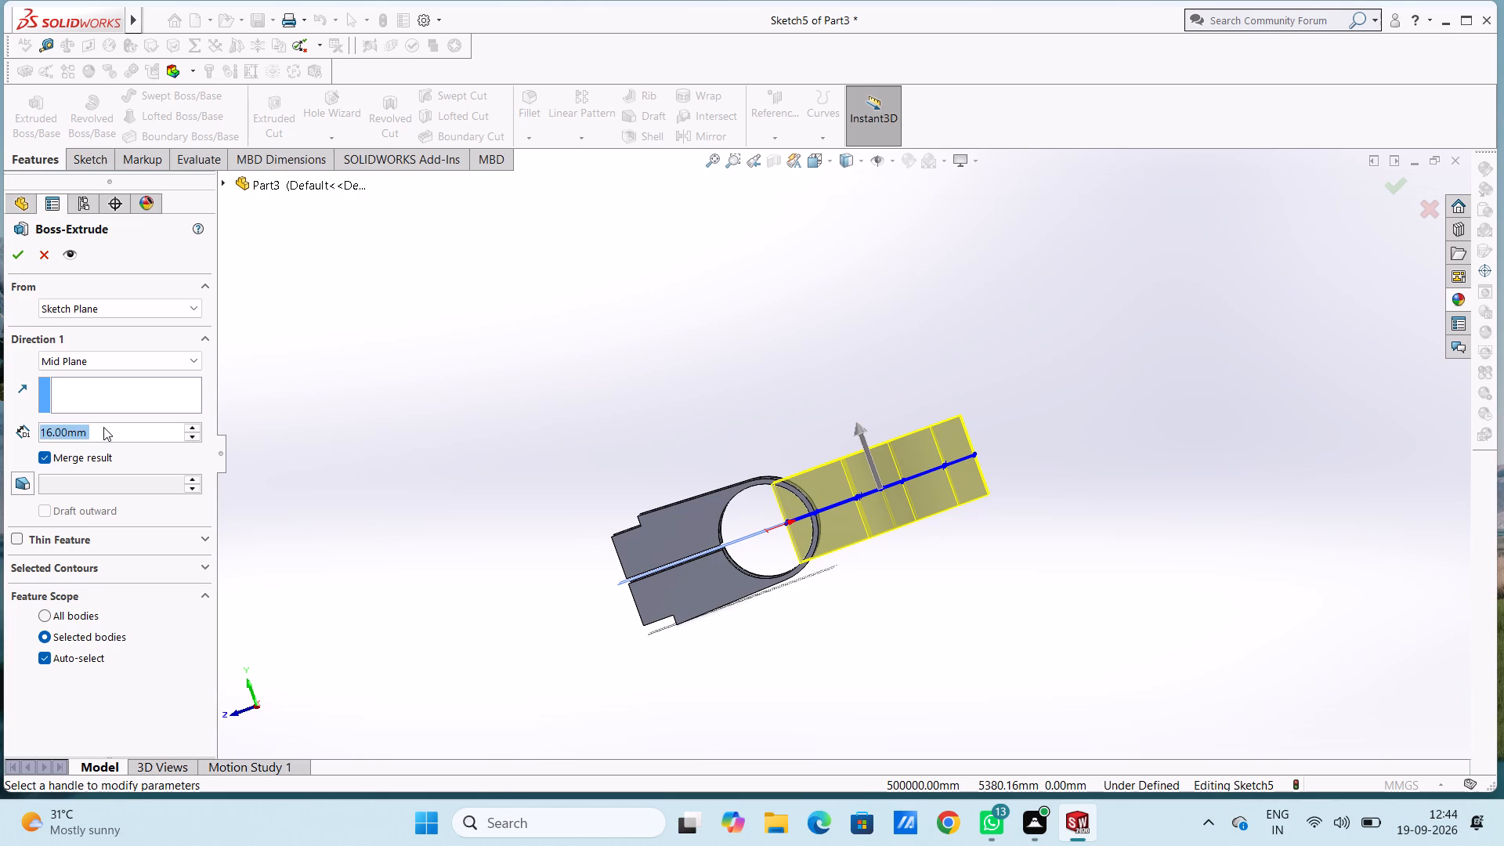
{"action": "type", "text": "17"}
{"action": "key", "text": "Return"}
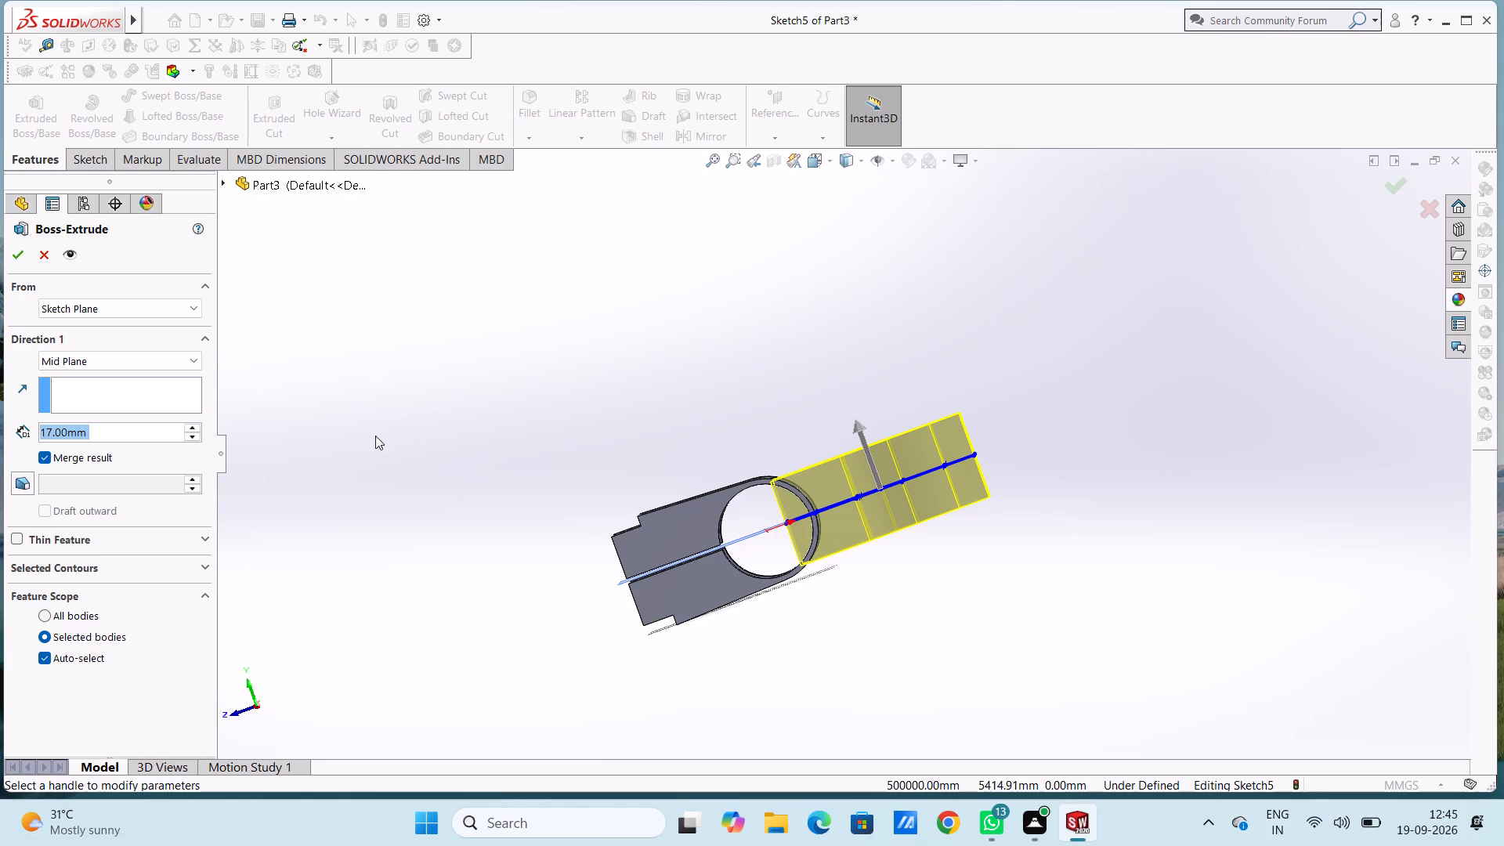
{"action": "middle_click_drag", "start_coordinate": [468, 375], "coordinate": [477, 522]}
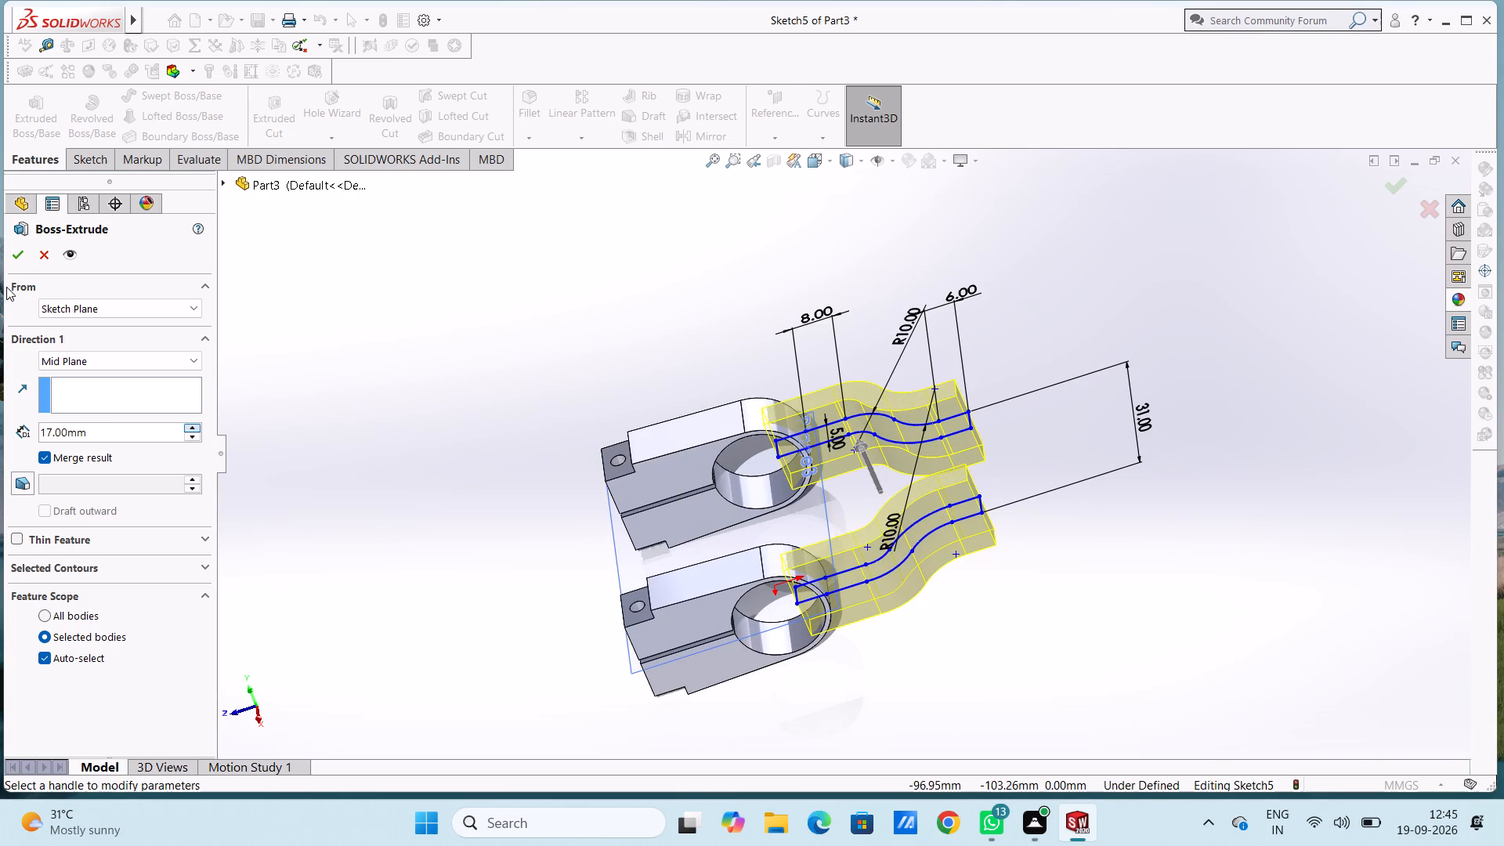
{"action": "left_click", "coordinate": [20, 258]}
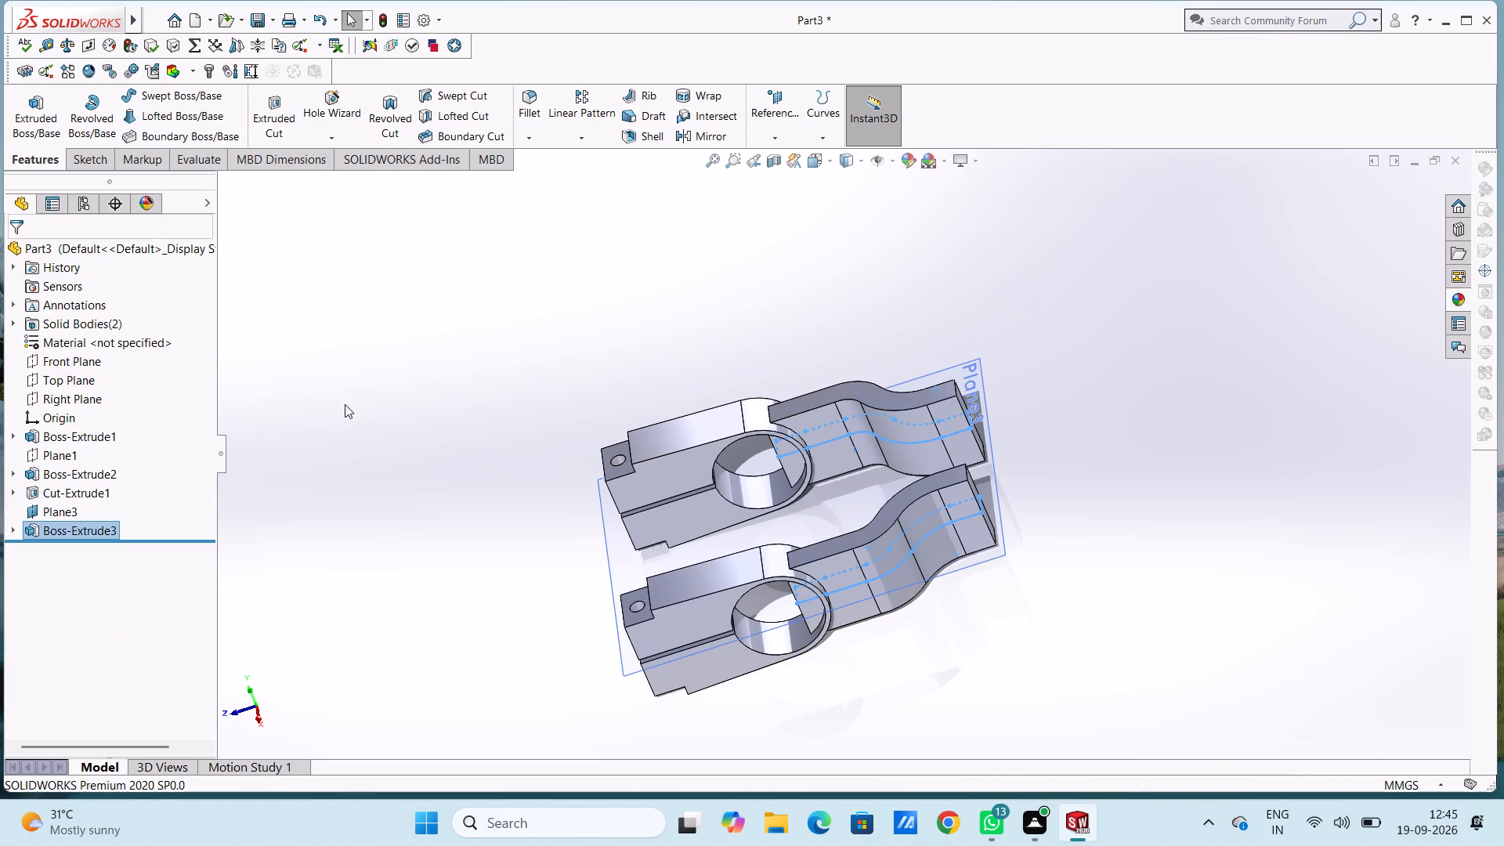
Fillet the upper edge where the far arm meets its clamp ring at 10 mm radius, also trying to include the near arm's matching edge.
{"action": "left_click", "coordinate": [345, 404]}
{"action": "middle_click_drag", "start_coordinate": [344, 409], "coordinate": [366, 335]}
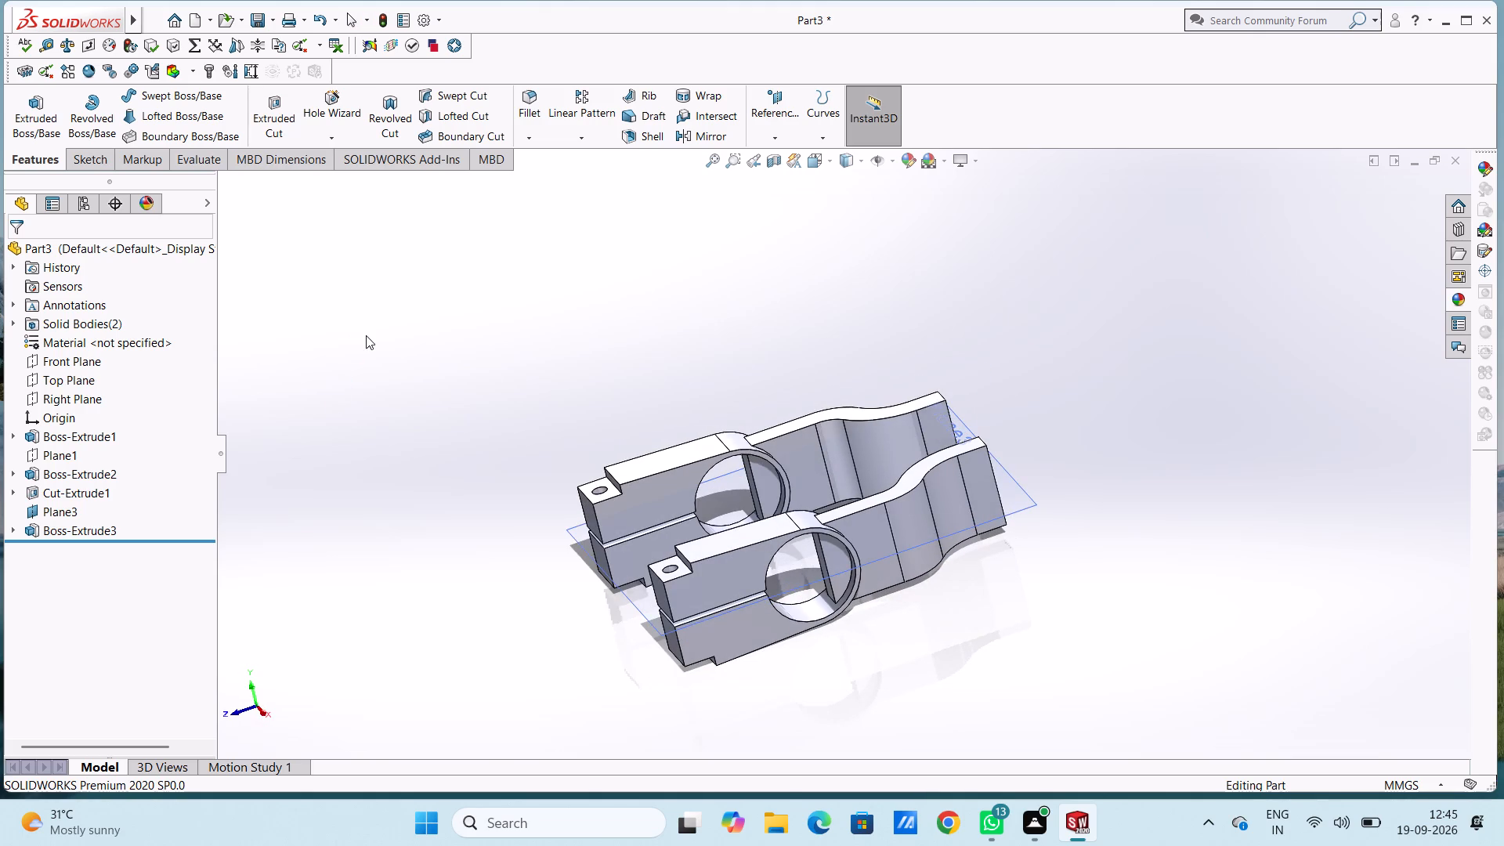
{"action": "scroll", "coordinate": [862, 577], "scroll_direction": "down", "scroll_amount": 3}
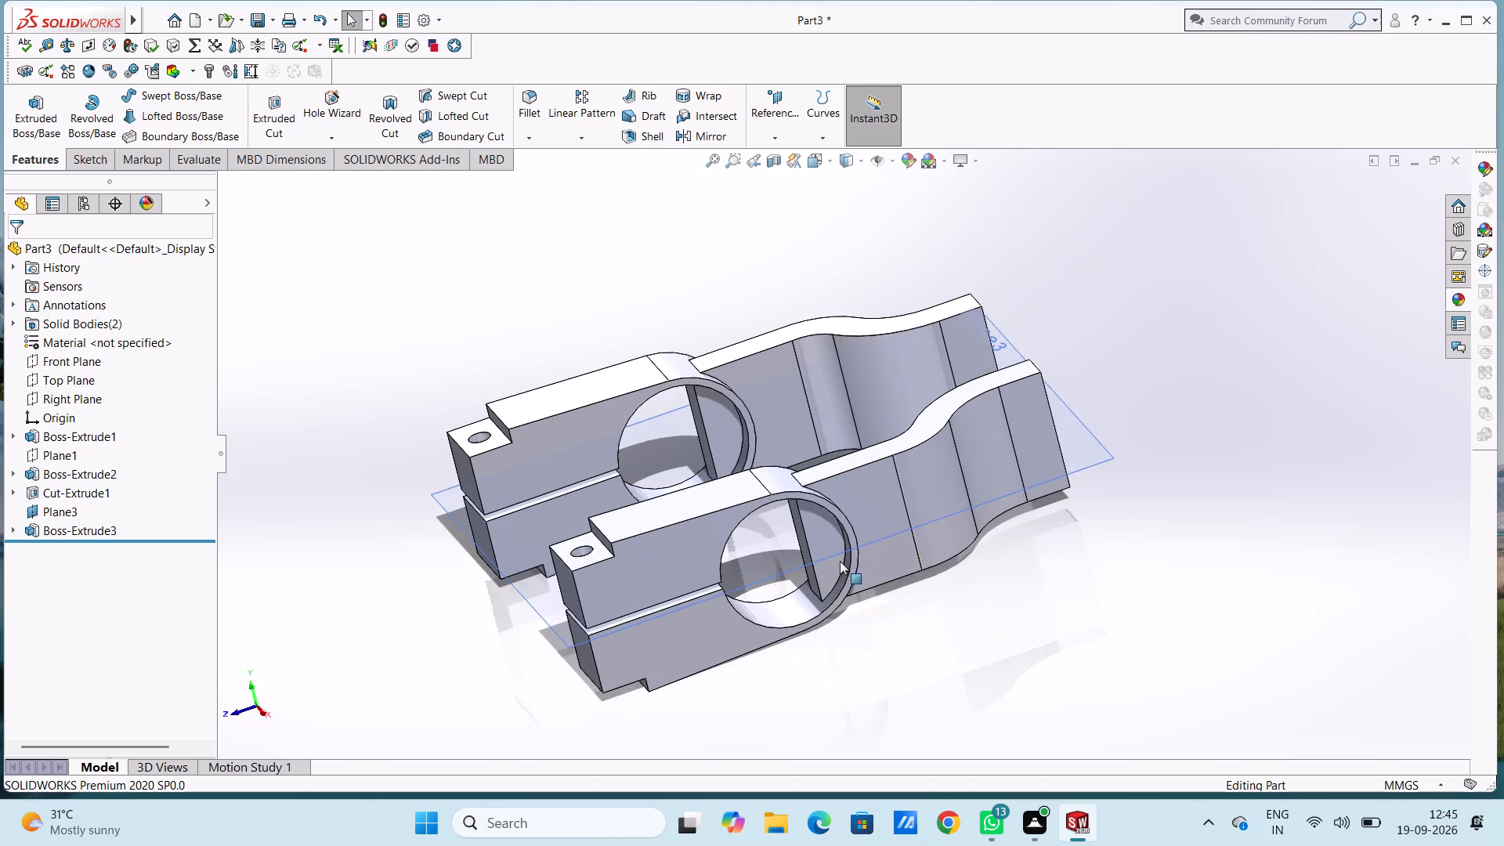
{"action": "left_click", "coordinate": [522, 97]}
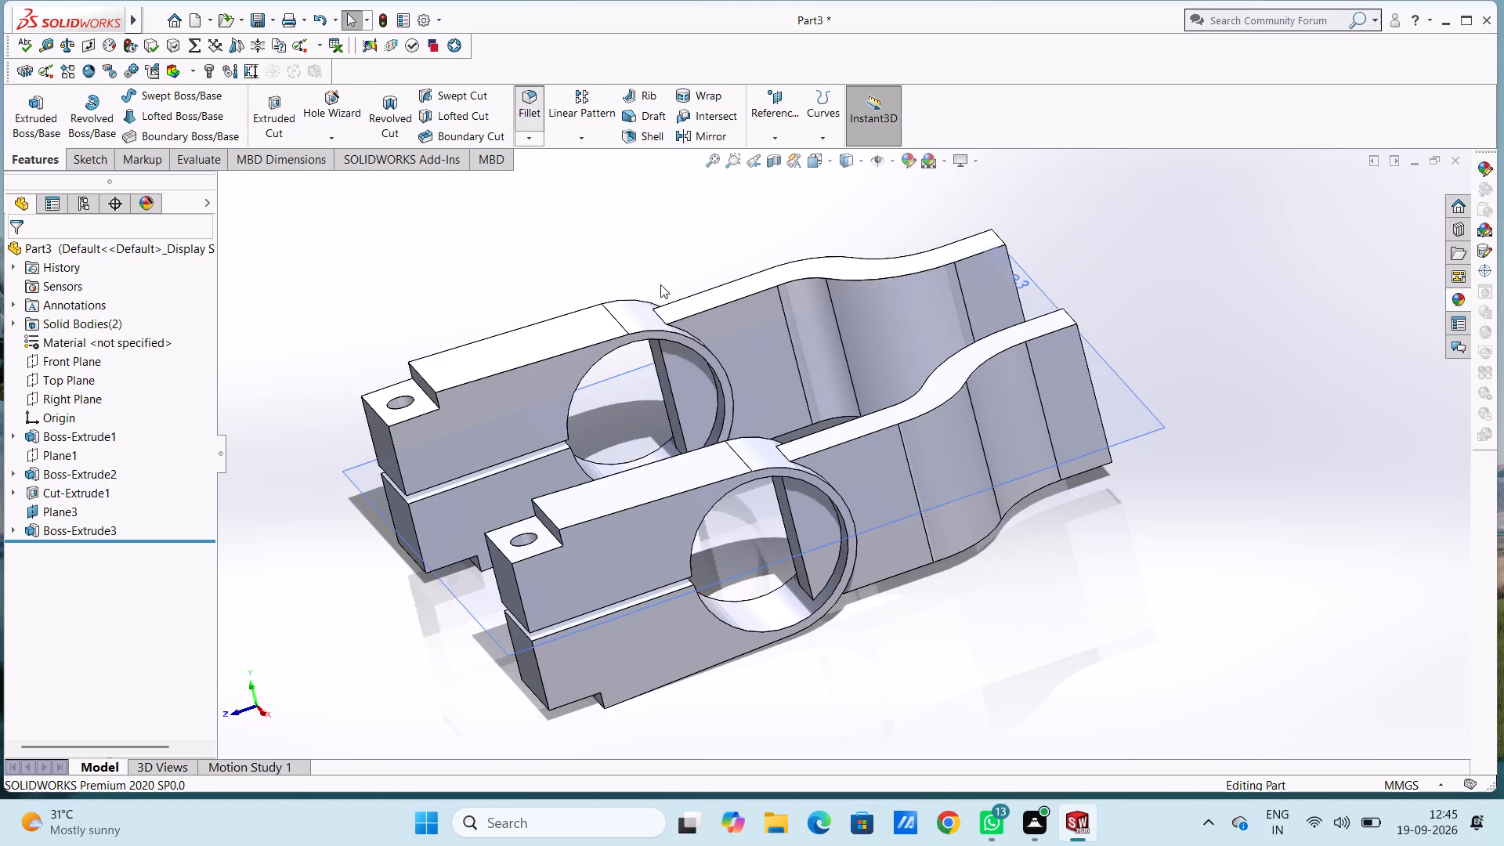
{"action": "left_click", "coordinate": [660, 318]}
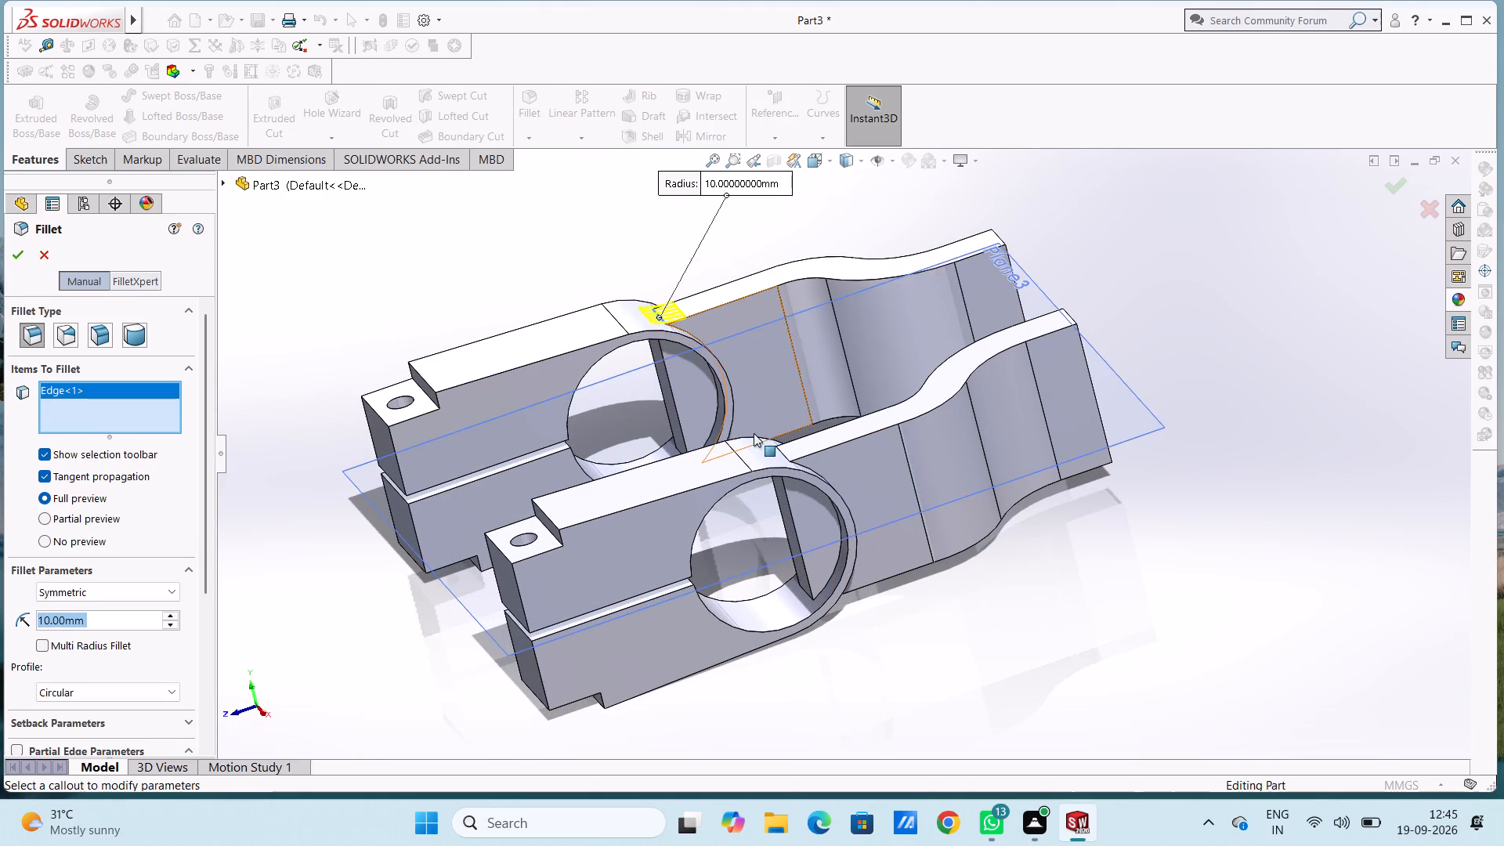
{"action": "left_click", "coordinate": [783, 456]}
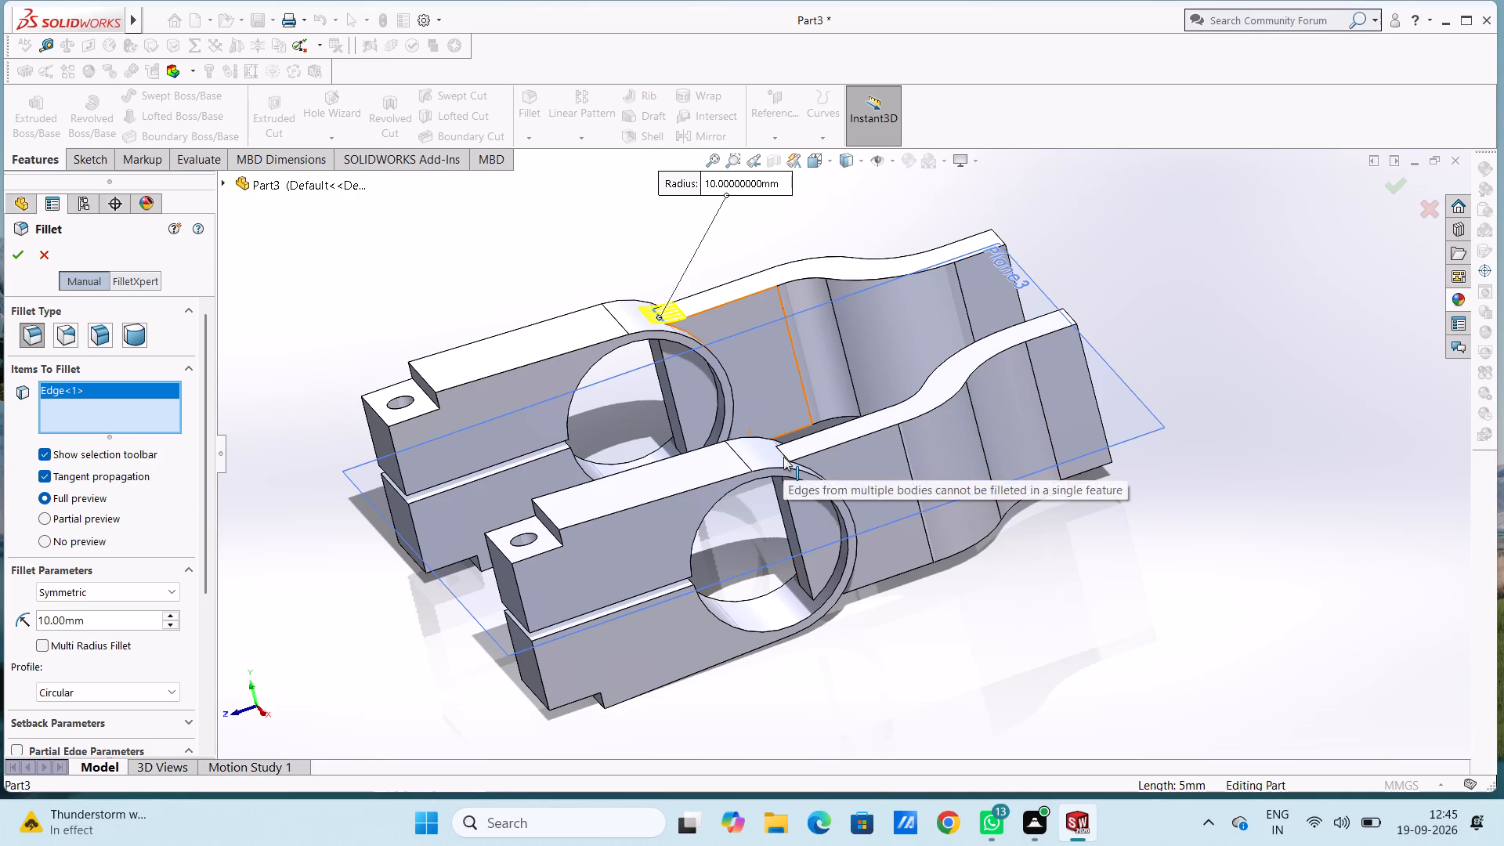
{"action": "left_click", "coordinate": [785, 457]}
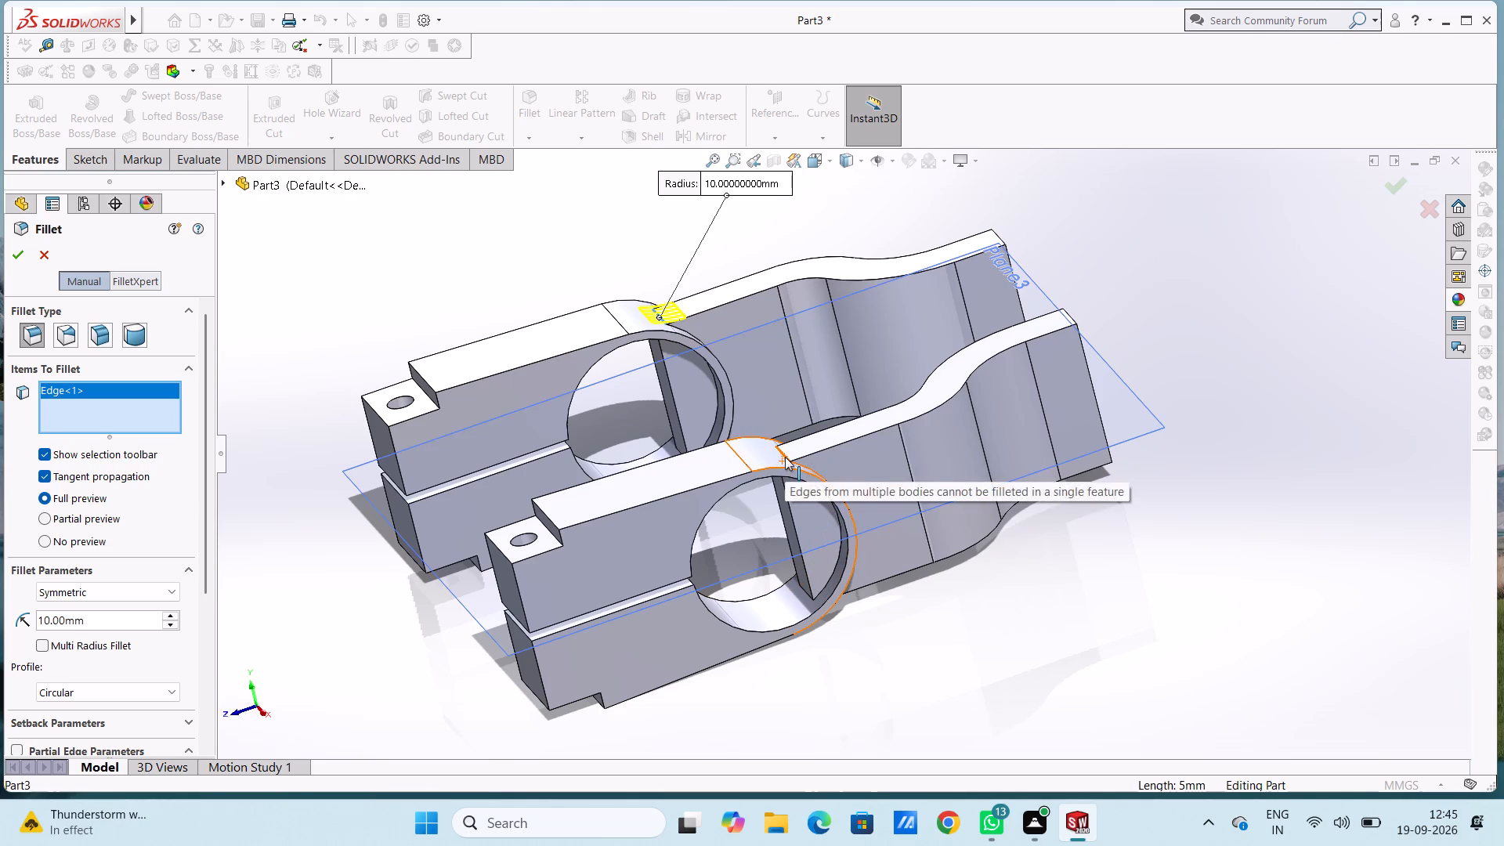
{"action": "left_click", "coordinate": [785, 457]}
{"action": "middle_click_drag", "start_coordinate": [788, 433], "coordinate": [790, 500]}
{"action": "scroll", "coordinate": [787, 529], "scroll_direction": "down", "scroll_amount": 4}
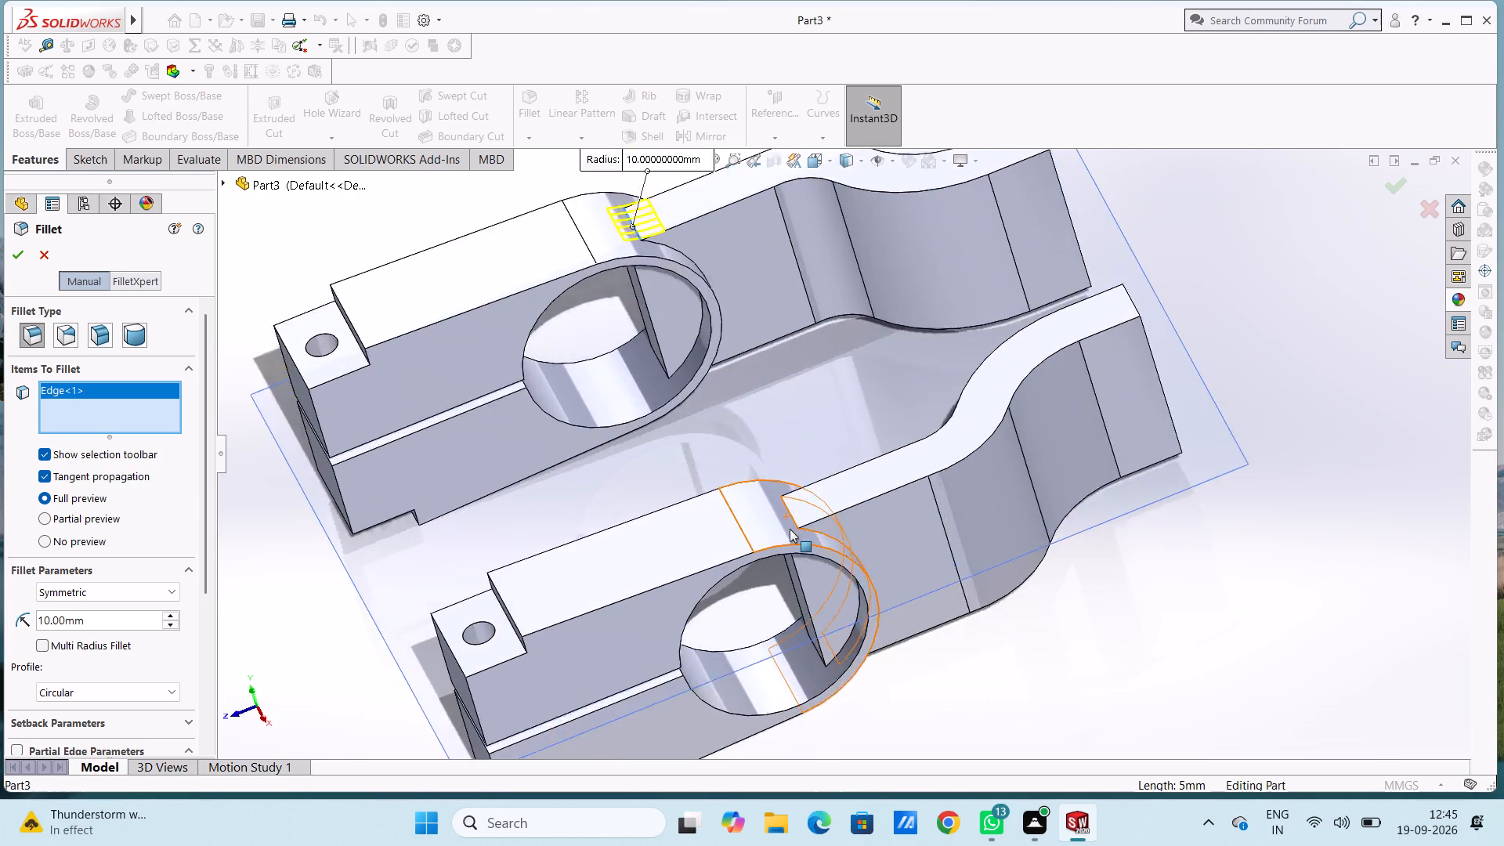
{"action": "scroll", "coordinate": [790, 529], "scroll_direction": "down", "scroll_amount": 4}
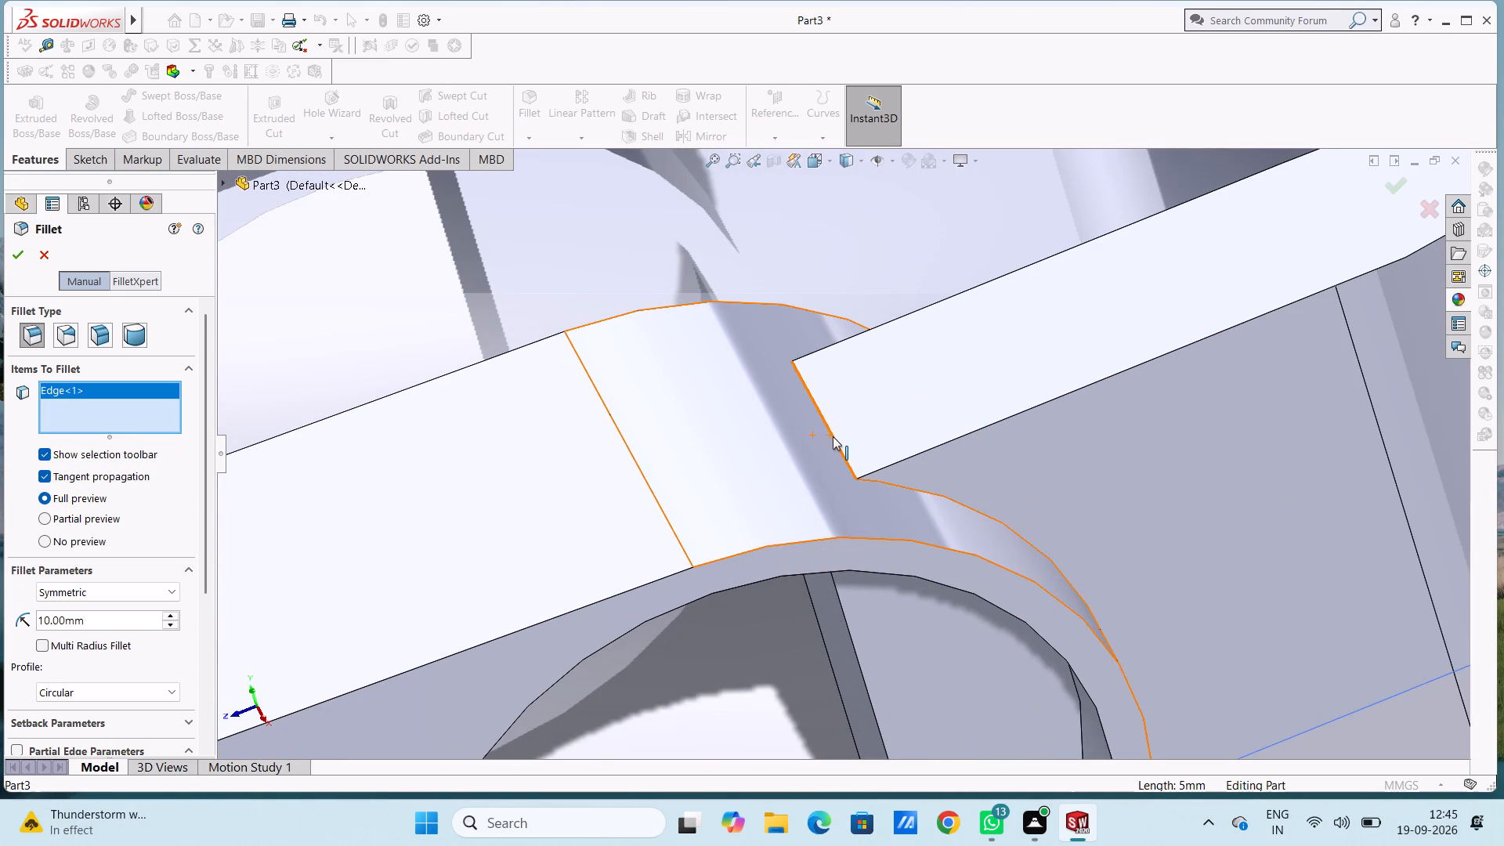
{"action": "left_click", "coordinate": [833, 436]}
{"action": "left_click", "coordinate": [830, 437]}
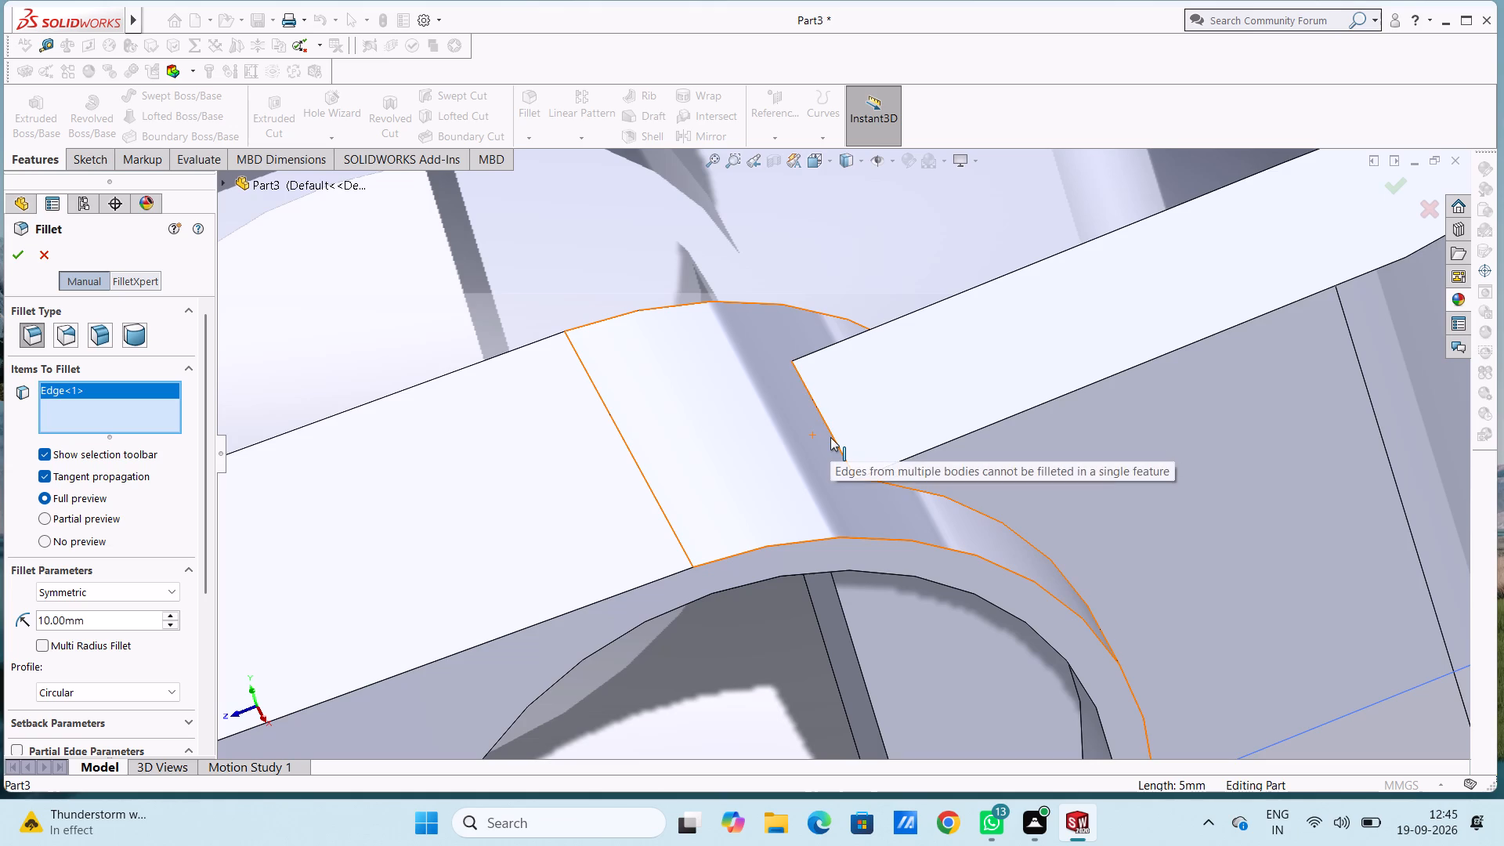
{"action": "left_click", "coordinate": [830, 437]}
{"action": "left_click", "coordinate": [830, 437]}
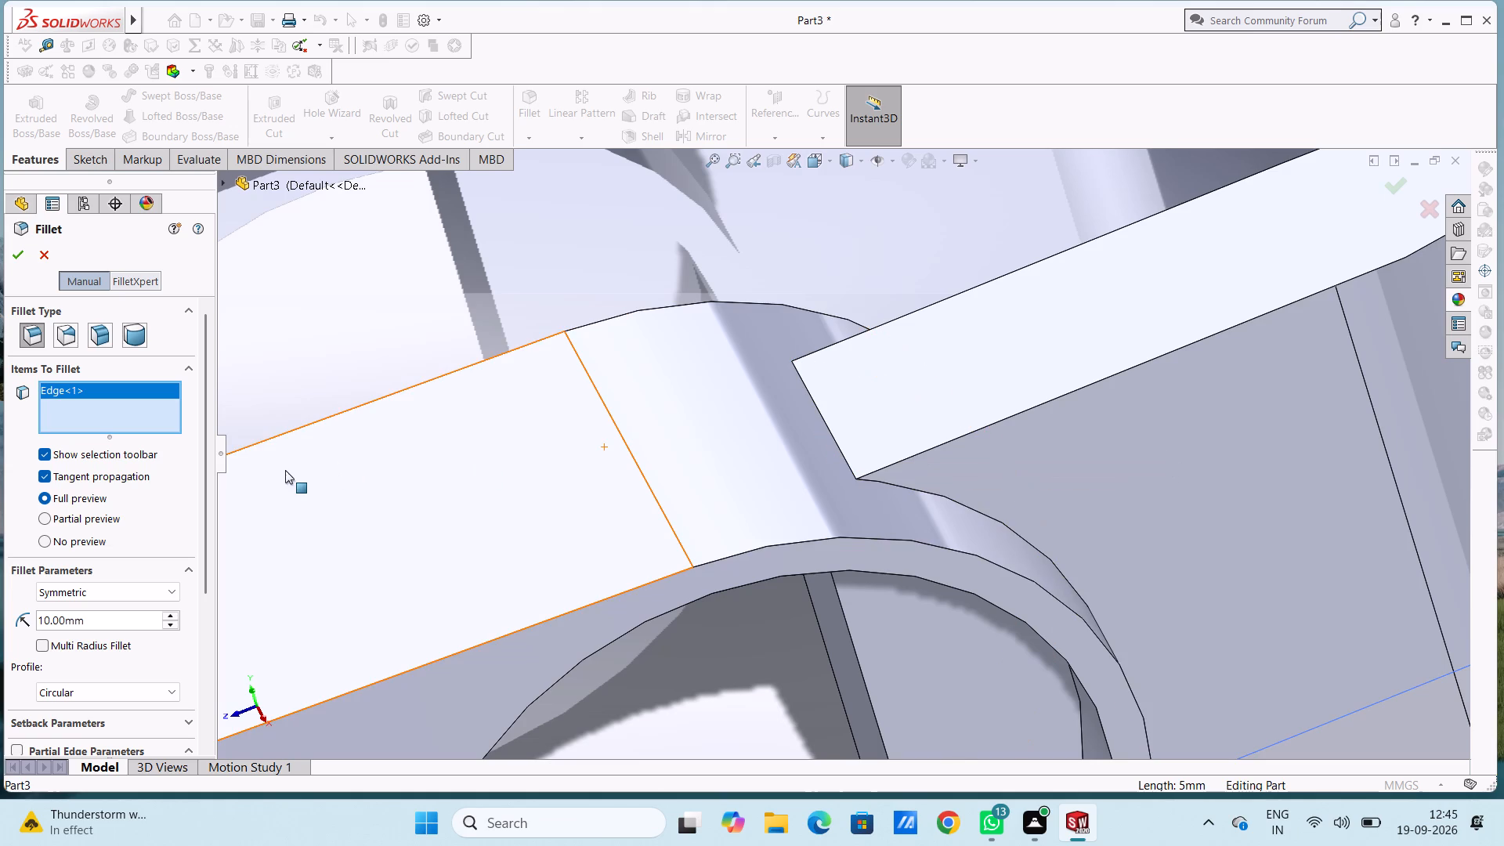
{"action": "left_click", "coordinate": [15, 256]}
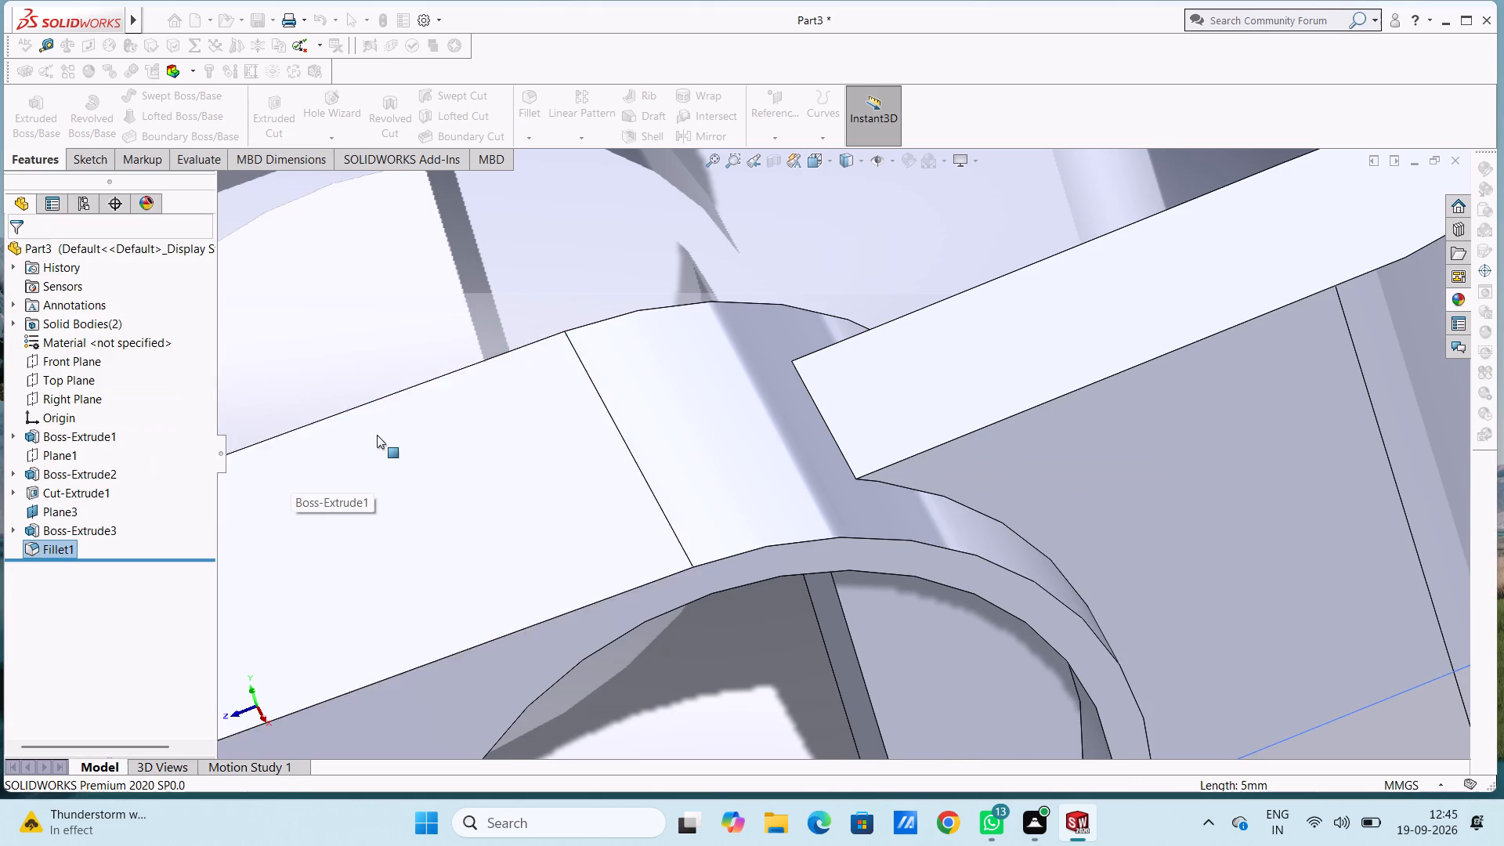
Fillet the upper edge where the near arm meets its clamp ring at 10 mm radius.
{"action": "scroll", "coordinate": [377, 435], "scroll_direction": "up", "scroll_amount": 10}
{"action": "scroll", "coordinate": [527, 382], "scroll_direction": "up", "scroll_amount": 4}
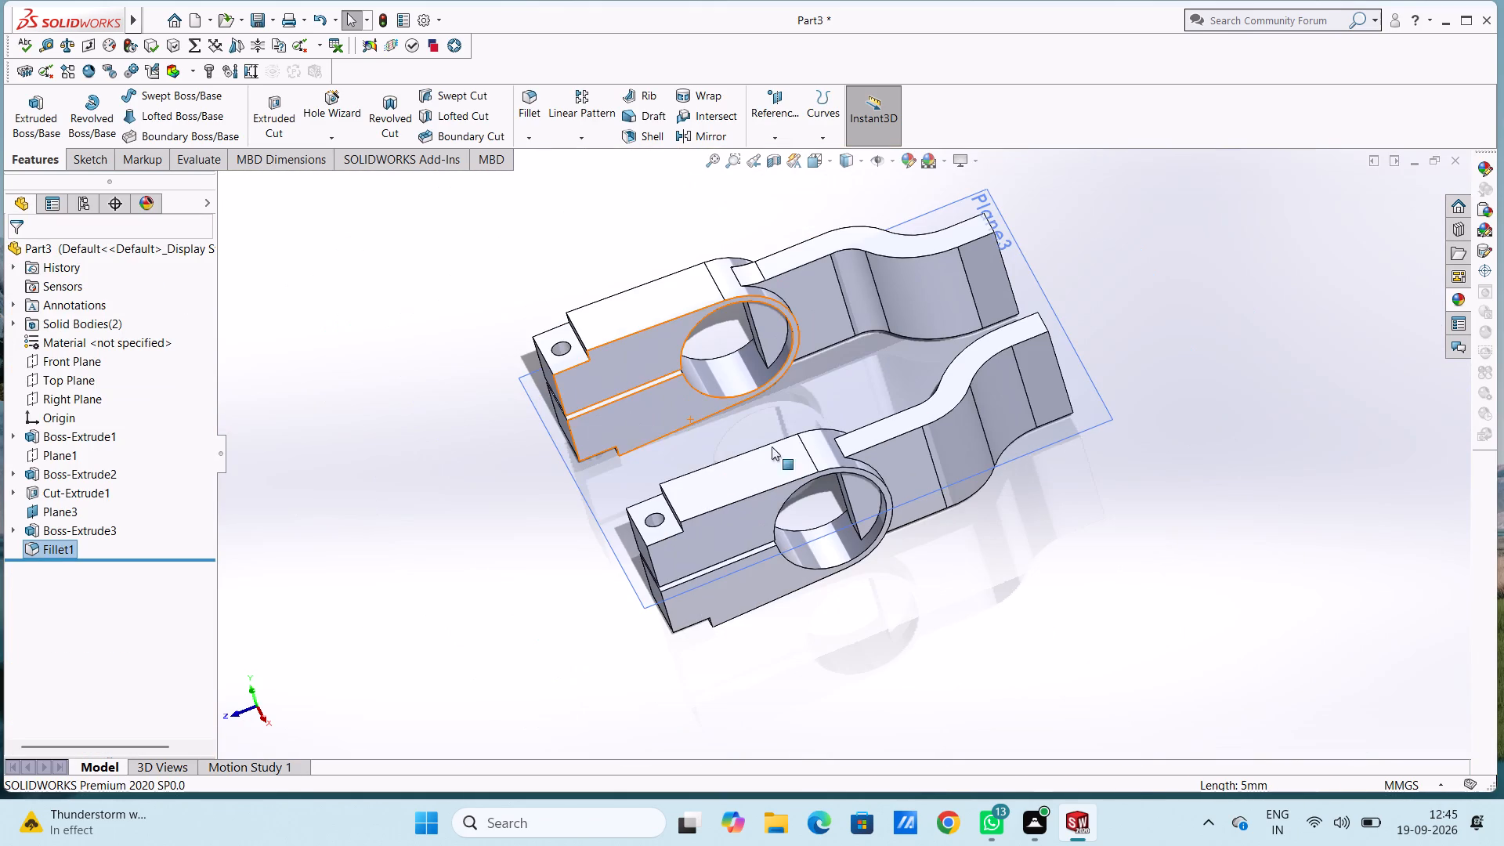
{"action": "middle_click_drag", "start_coordinate": [833, 438], "coordinate": [827, 600]}
{"action": "scroll", "coordinate": [849, 557], "scroll_direction": "down", "scroll_amount": 7}
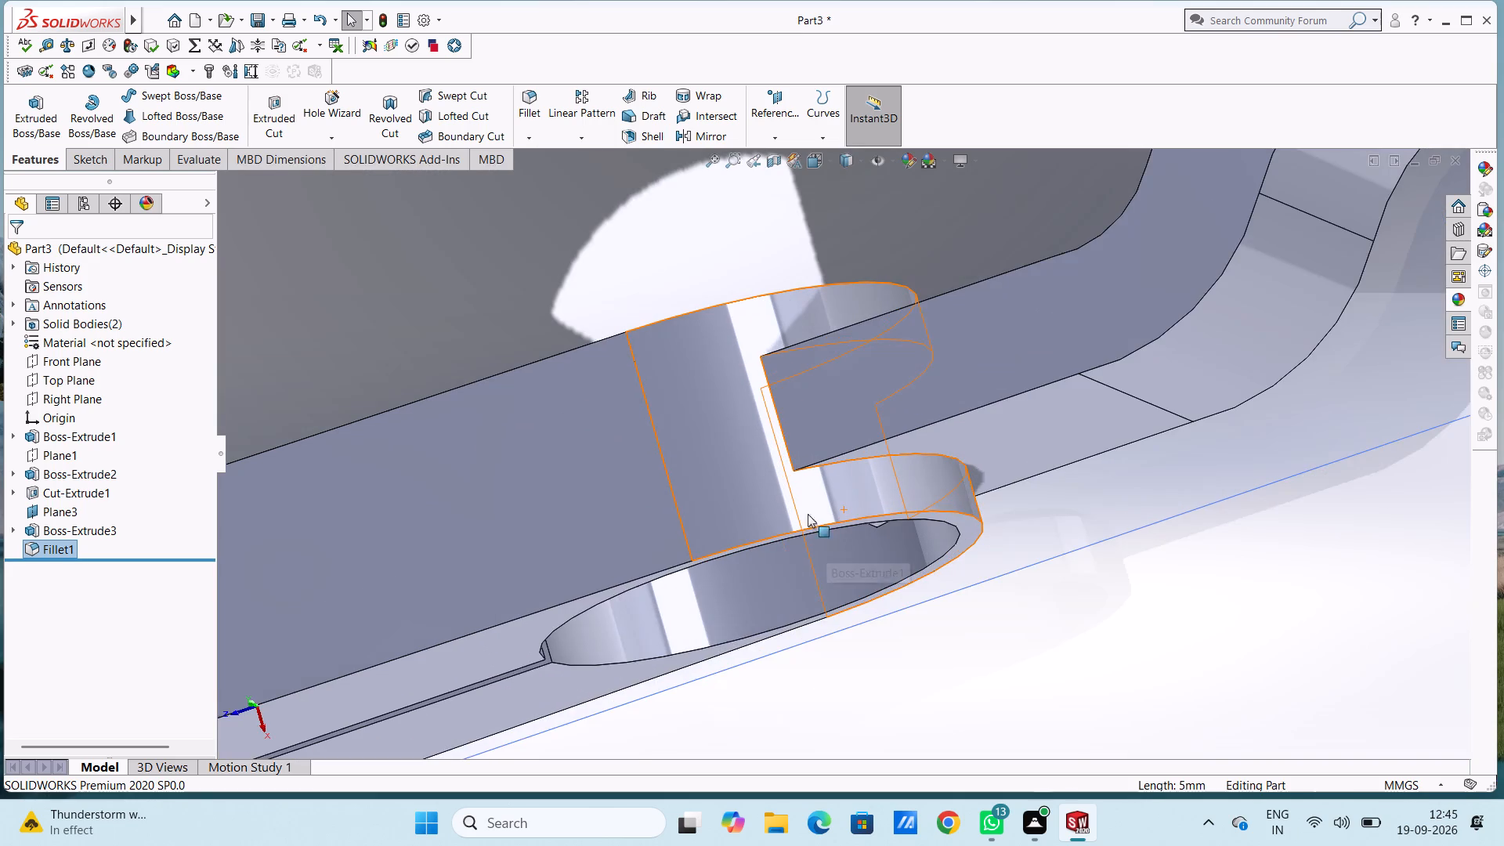
{"action": "scroll", "coordinate": [743, 345], "scroll_direction": "down", "scroll_amount": 4}
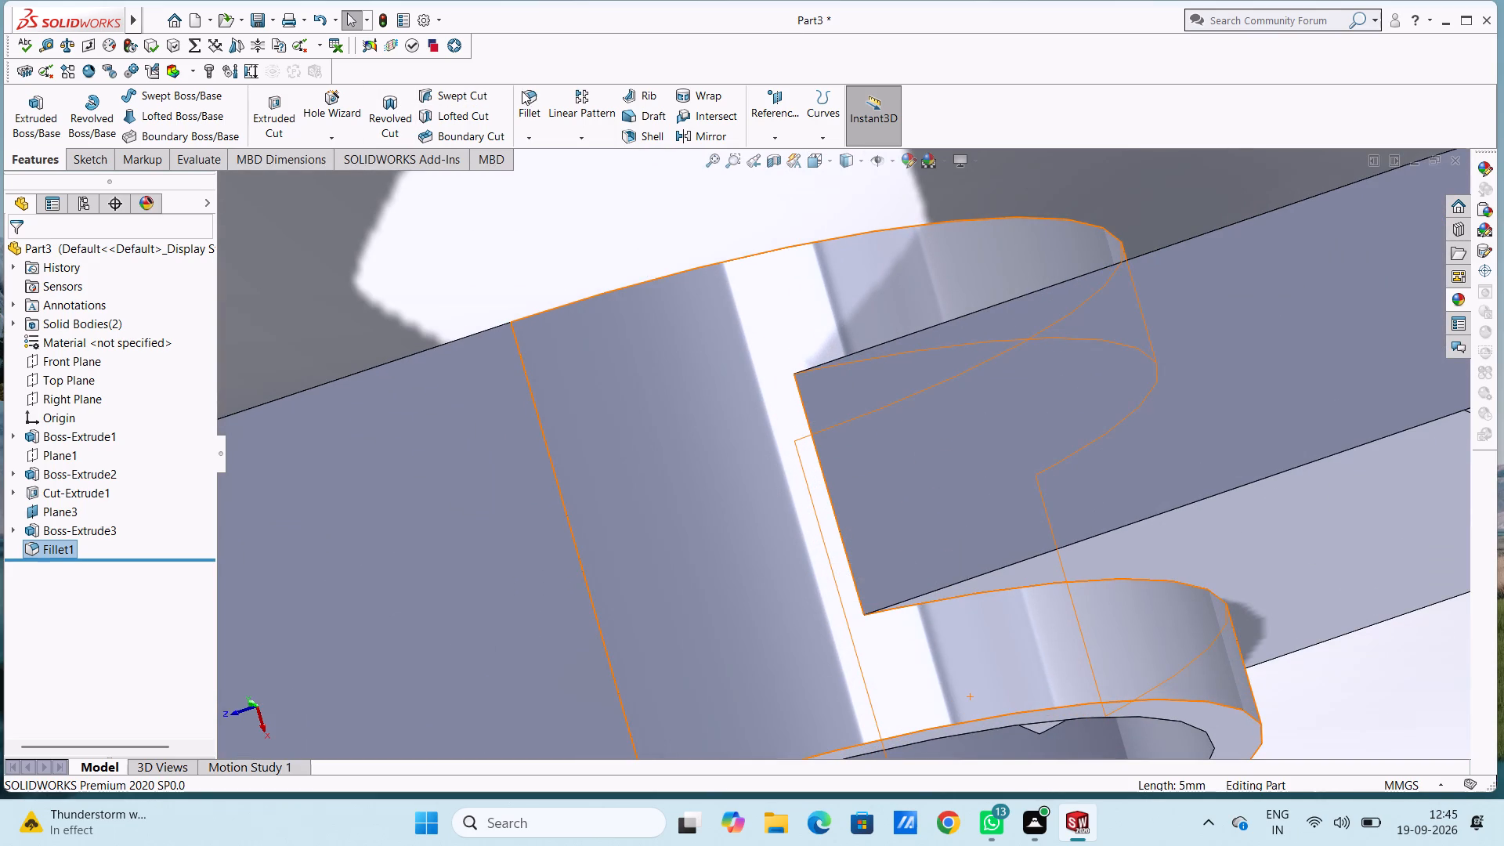
{"action": "left_click", "coordinate": [526, 94]}
{"action": "left_click", "coordinate": [814, 443]}
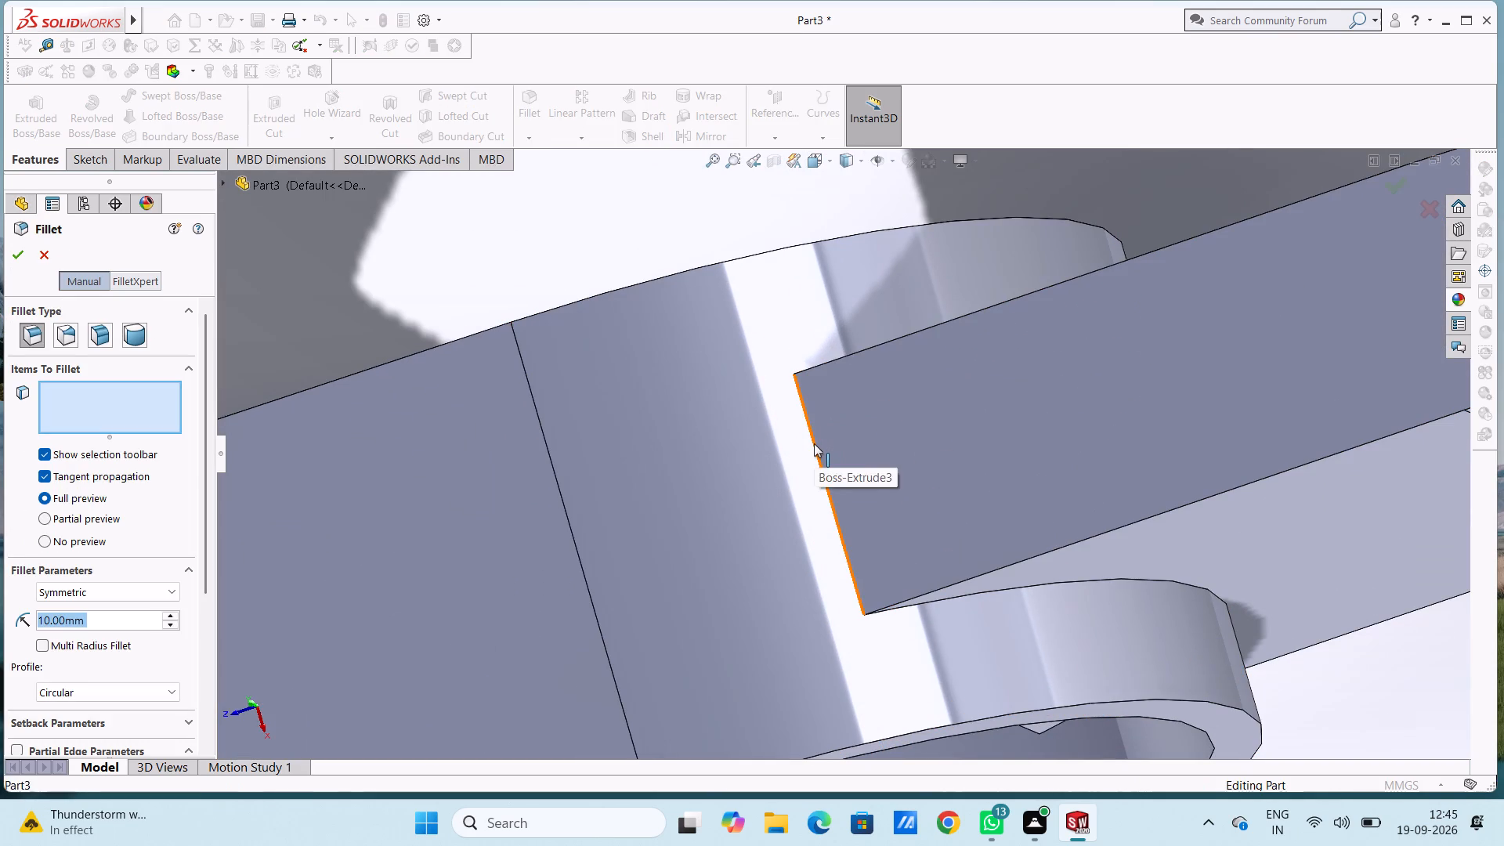
{"action": "left_click", "coordinate": [17, 263]}
Fillet the underside edge where the near arm meets its clamp ring at 10 mm radius, also trying to include the far arm's matching edge.
{"action": "scroll", "coordinate": [313, 457], "scroll_direction": "up", "scroll_amount": 15}
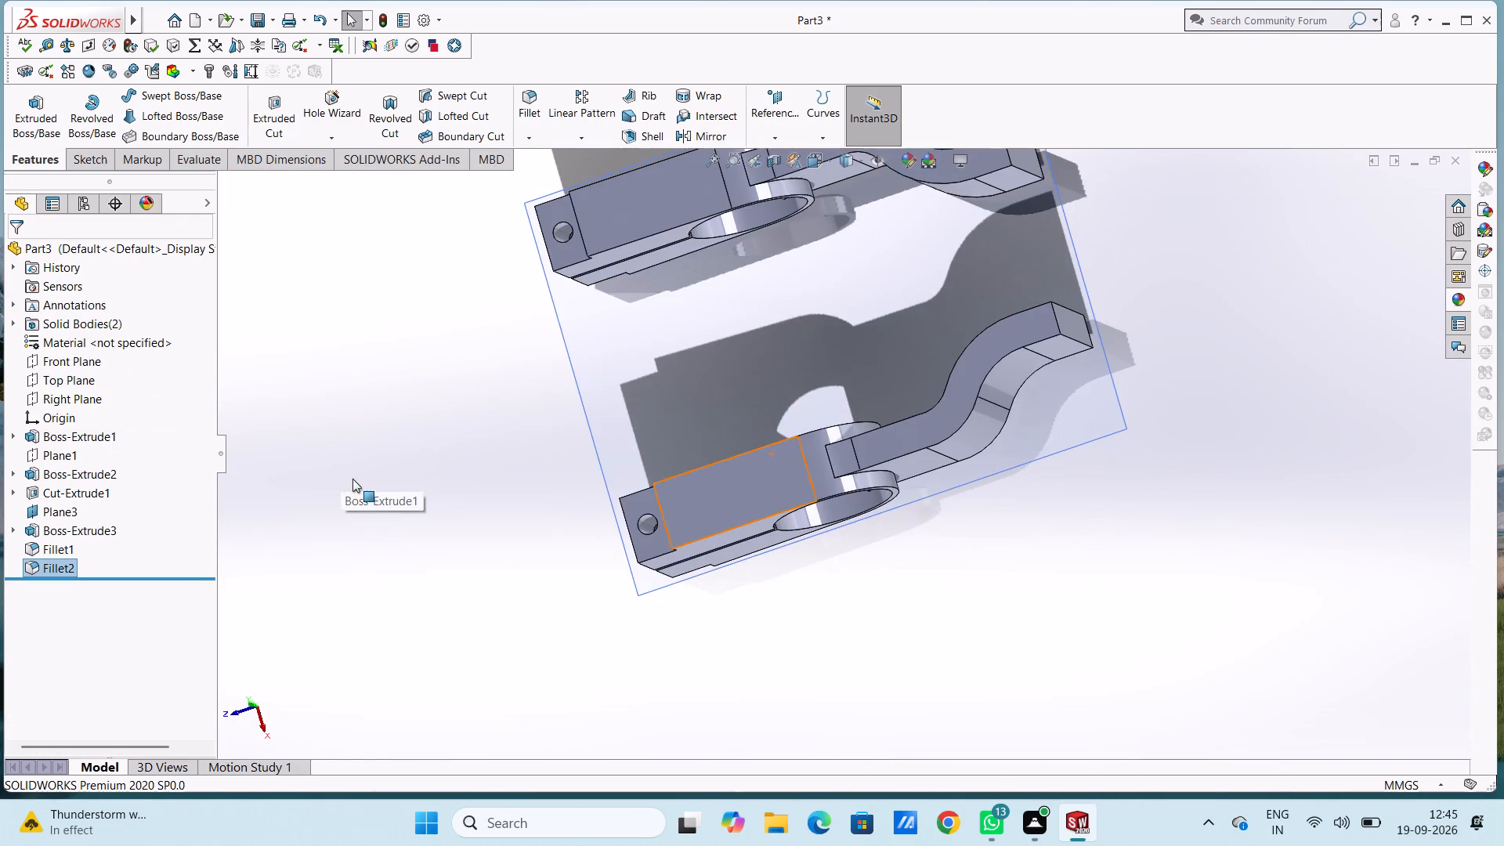
{"action": "middle_click_drag", "start_coordinate": [410, 473], "coordinate": [454, 245]}
{"action": "scroll", "coordinate": [410, 473], "scroll_direction": "up", "scroll_amount": 1}
{"action": "scroll", "coordinate": [562, 478], "scroll_direction": "up", "scroll_amount": 4}
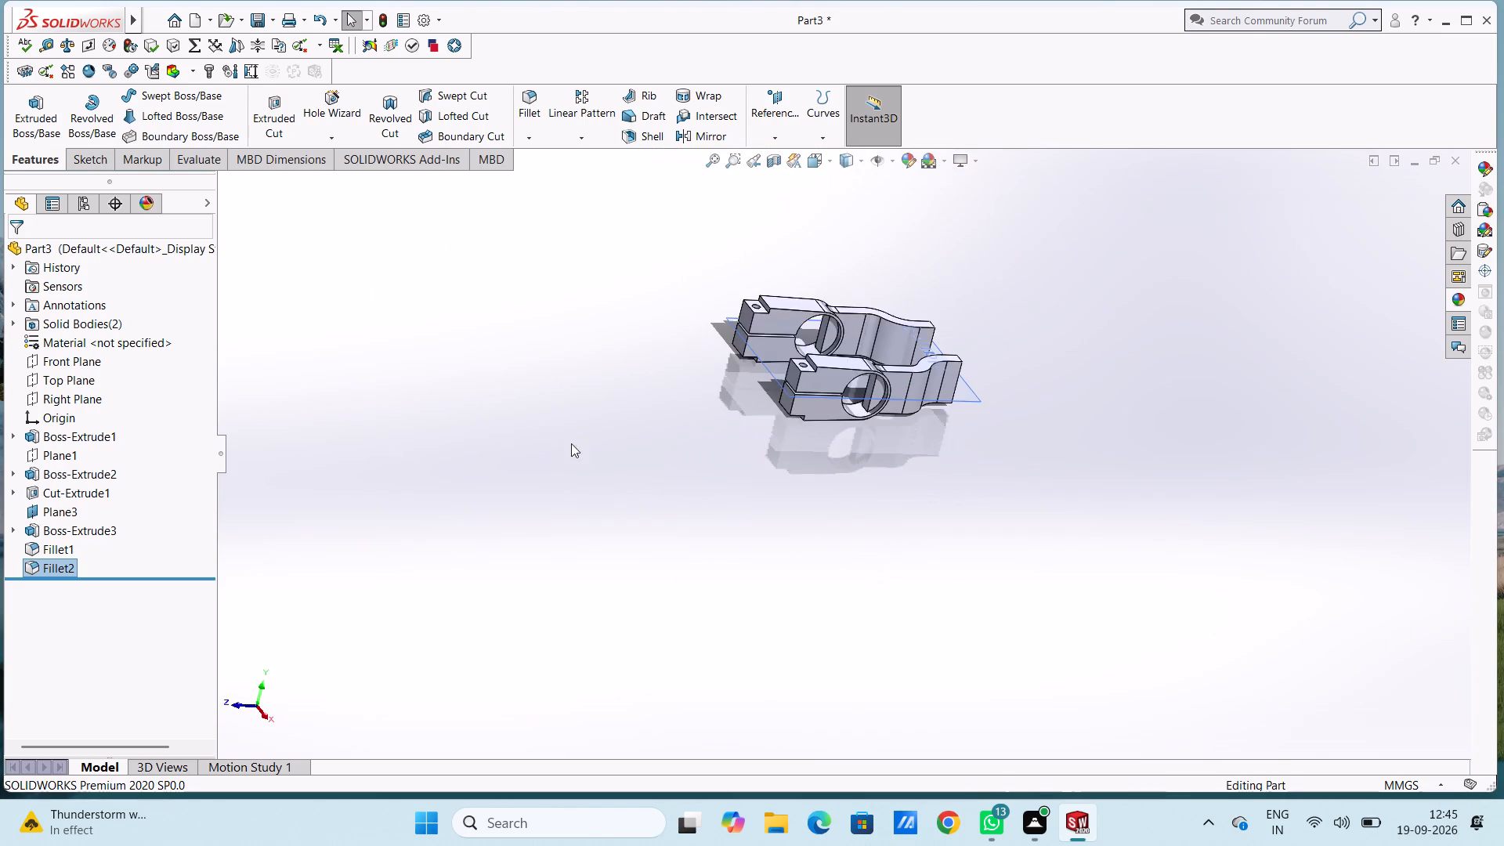
{"action": "scroll", "coordinate": [820, 558], "scroll_direction": "up", "scroll_amount": 1}
{"action": "middle_click_drag", "start_coordinate": [812, 549], "coordinate": [751, 232]}
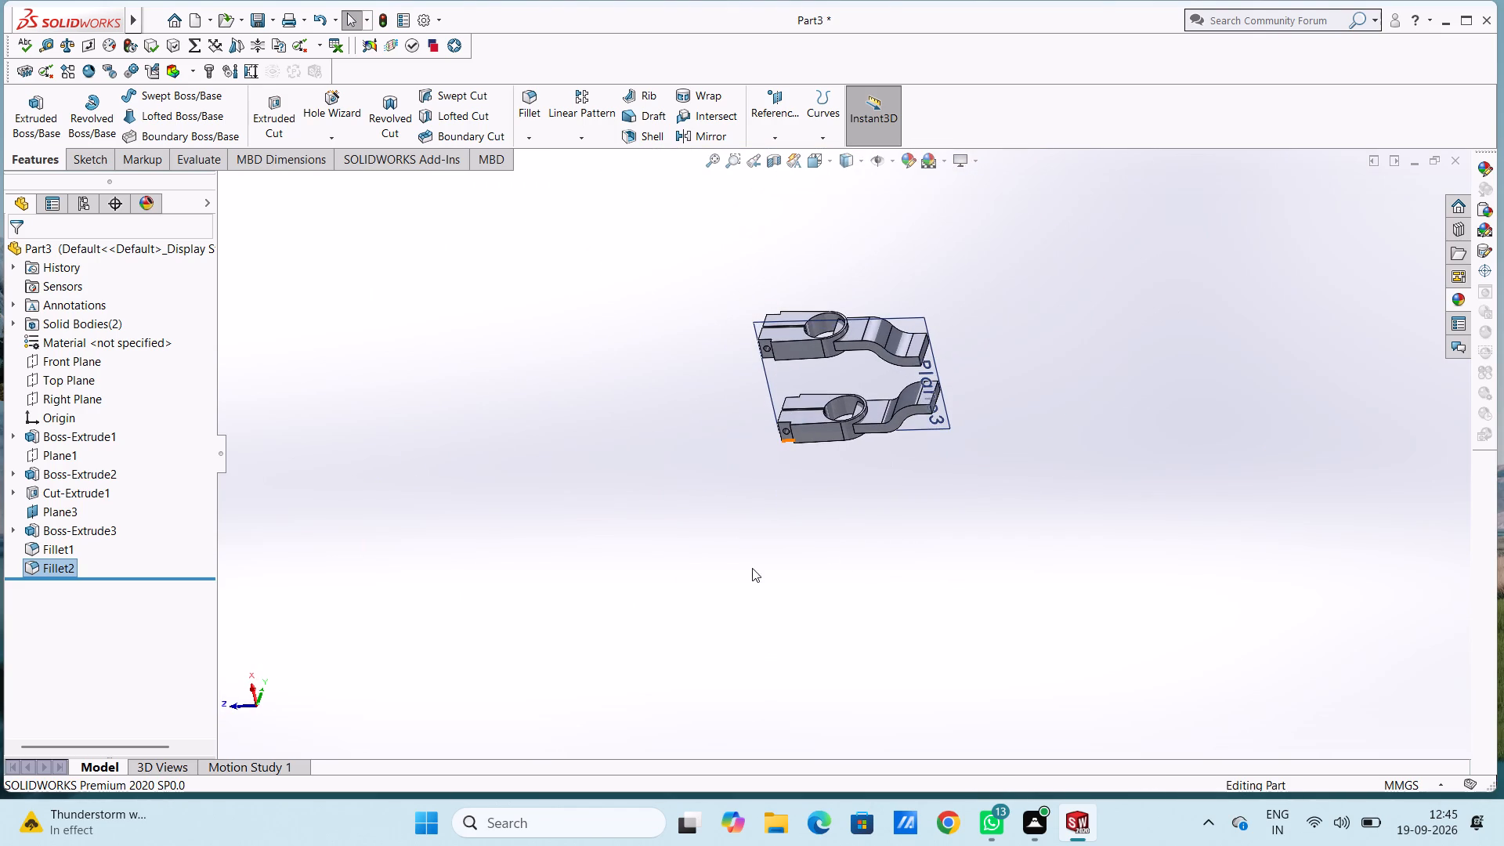
{"action": "middle_click_drag", "start_coordinate": [822, 463], "coordinate": [765, 332]}
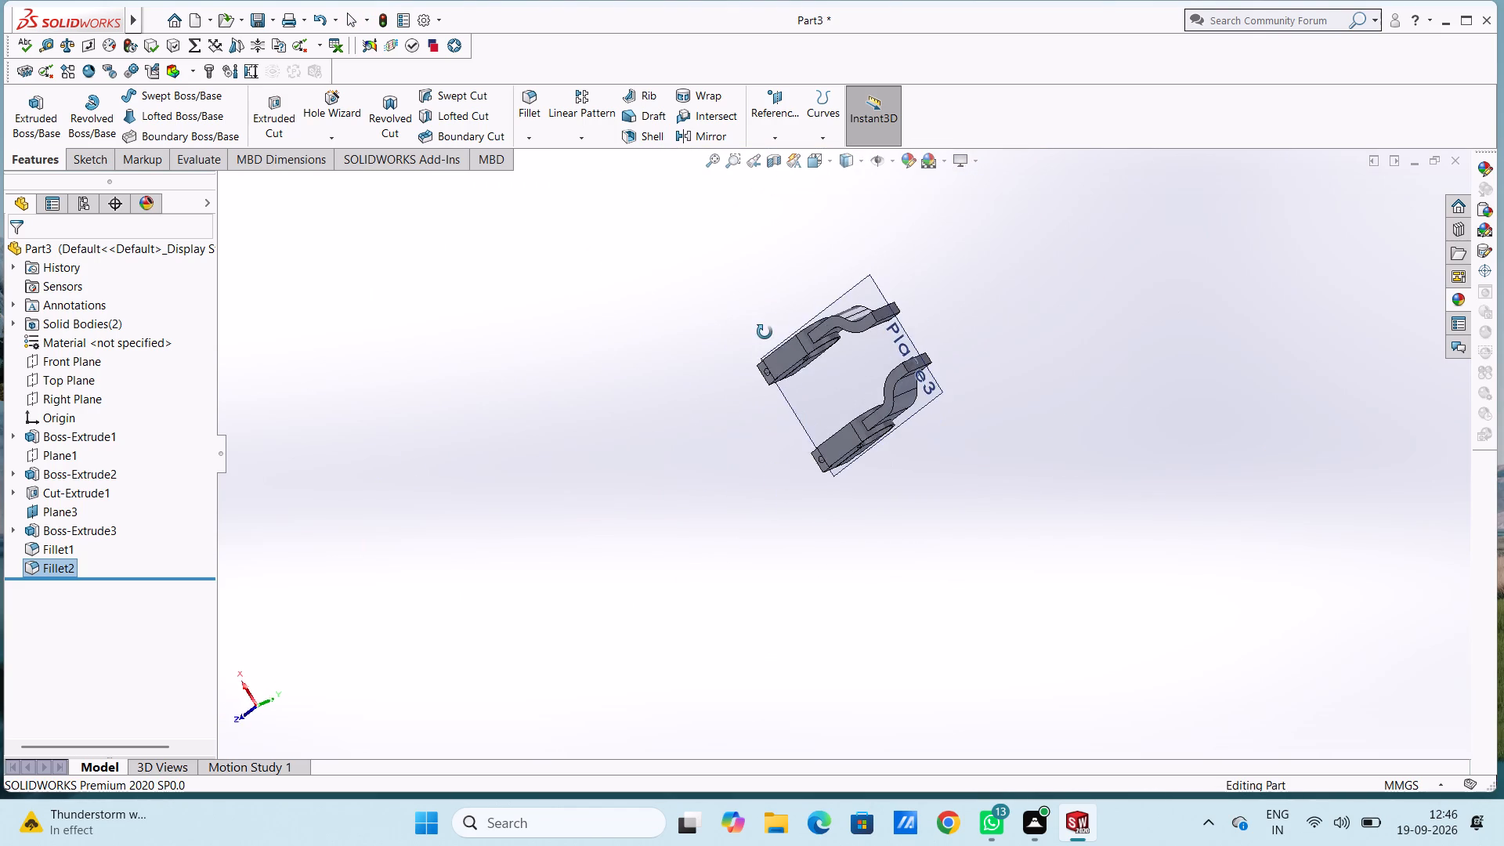
{"action": "middle_click_drag", "start_coordinate": [765, 332], "coordinate": [775, 330]}
{"action": "scroll", "coordinate": [804, 345], "scroll_direction": "down", "scroll_amount": 7}
{"action": "scroll", "coordinate": [1098, 741], "scroll_direction": "down", "scroll_amount": 3}
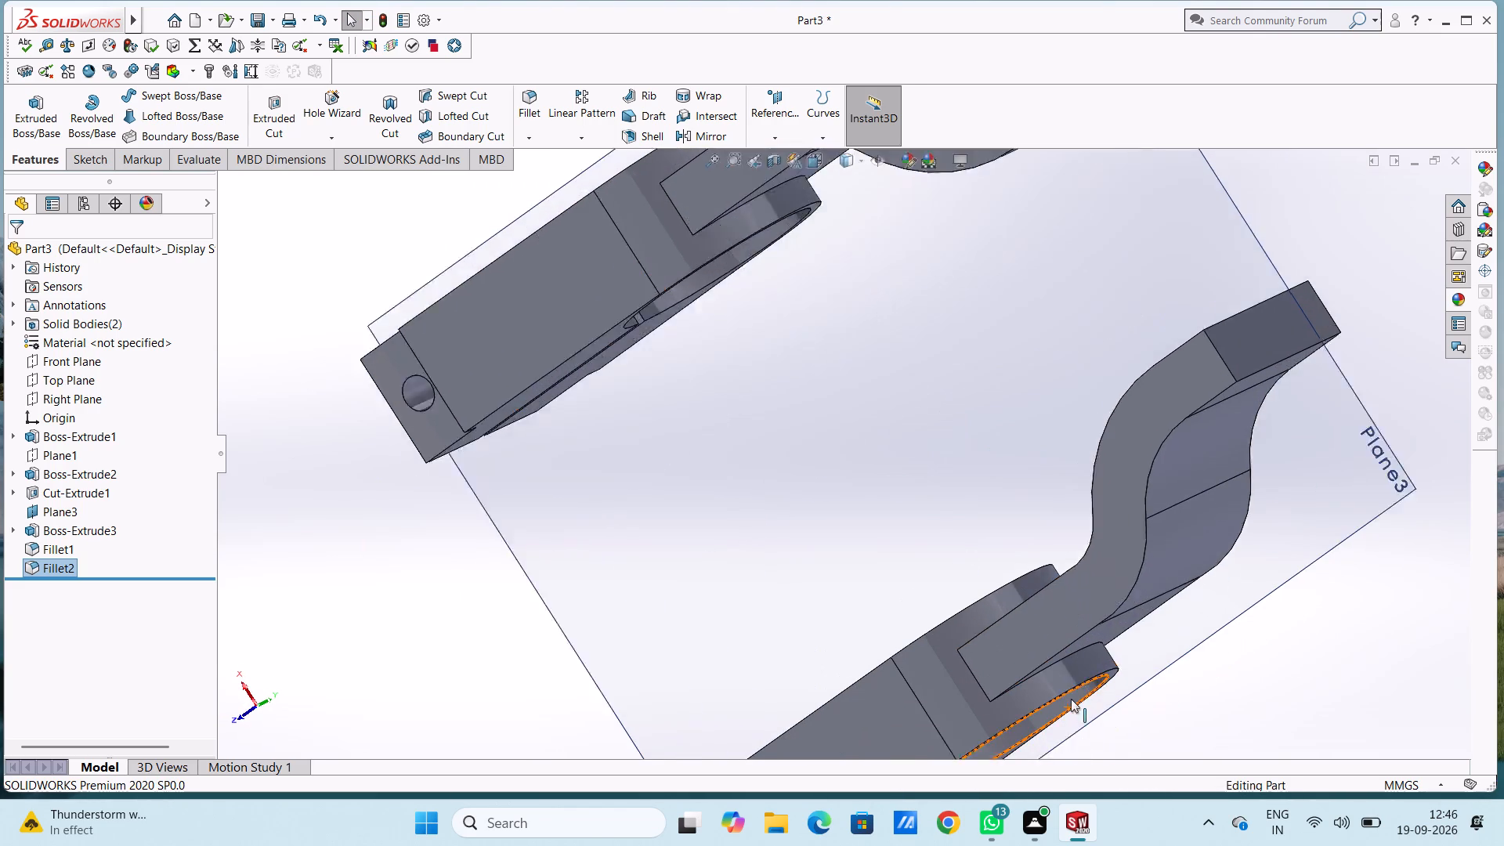
{"action": "scroll", "coordinate": [1071, 699], "scroll_direction": "down", "scroll_amount": 2}
{"action": "scroll", "coordinate": [779, 431], "scroll_direction": "up", "scroll_amount": 5}
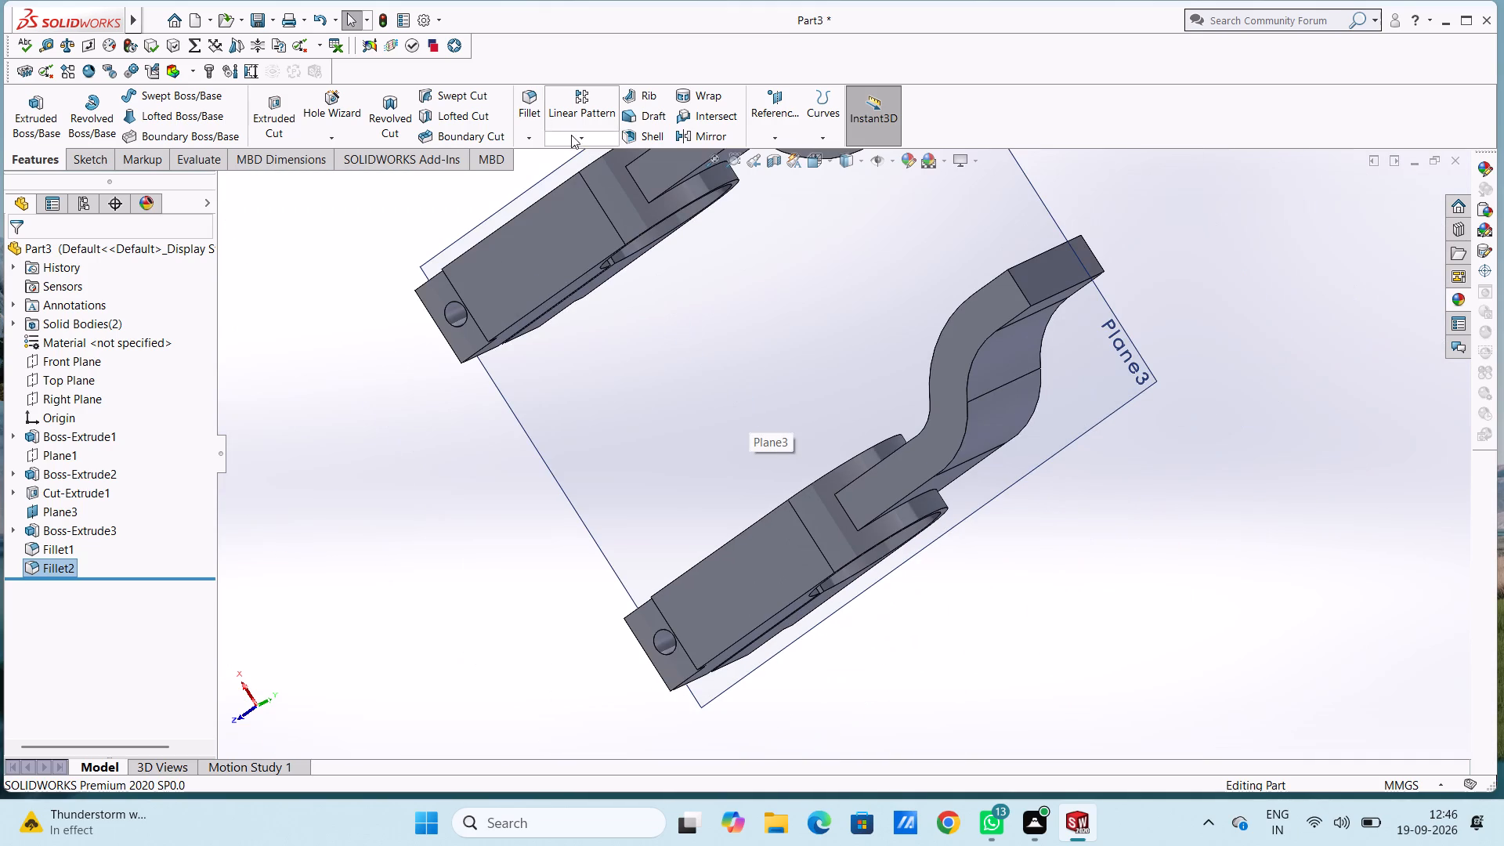
{"action": "left_click", "coordinate": [532, 103]}
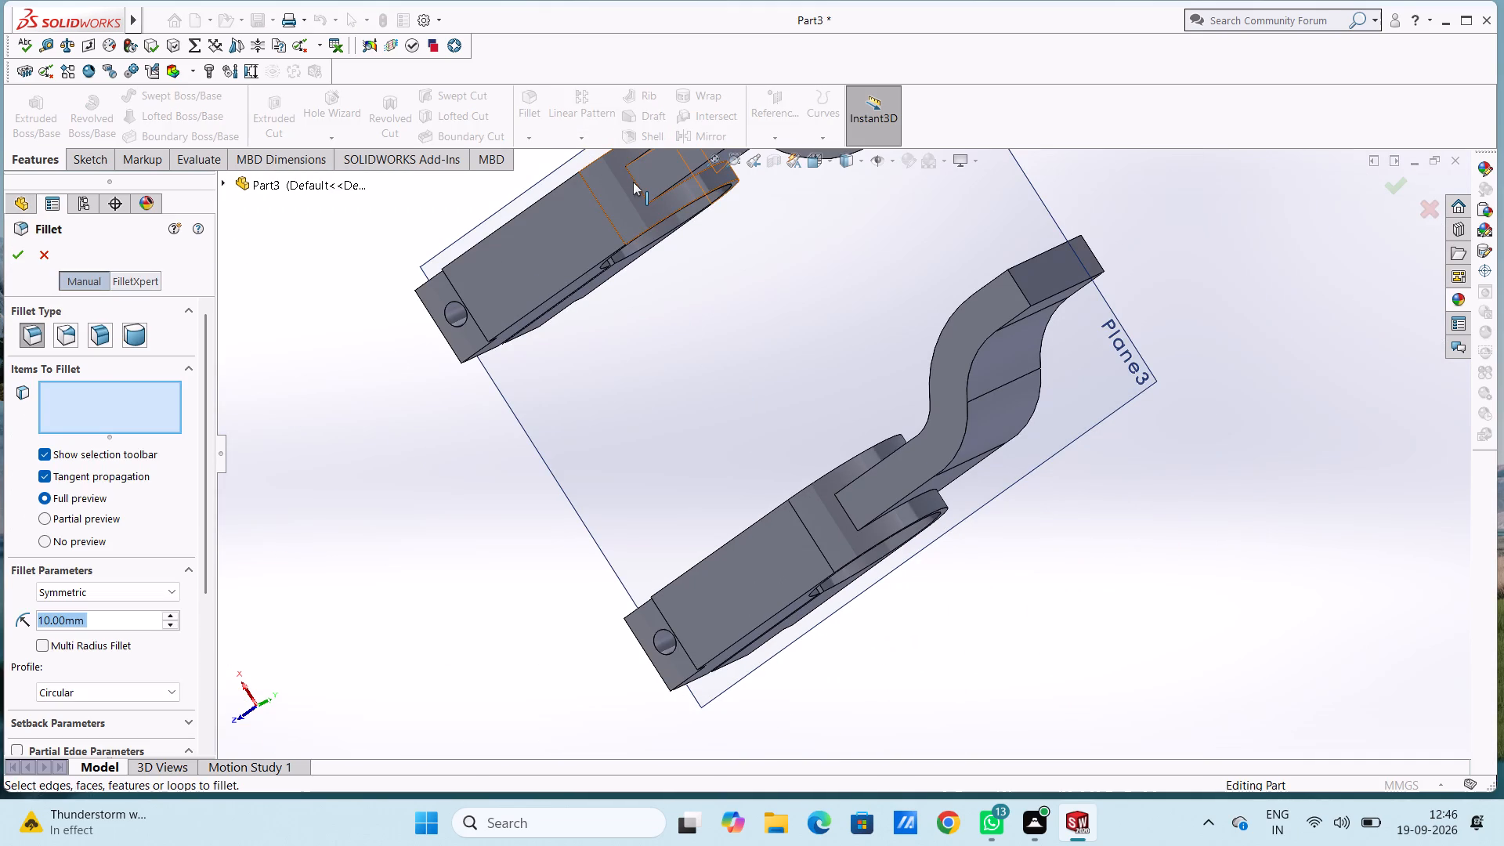
{"action": "left_click", "coordinate": [633, 182]}
{"action": "left_click", "coordinate": [850, 517]}
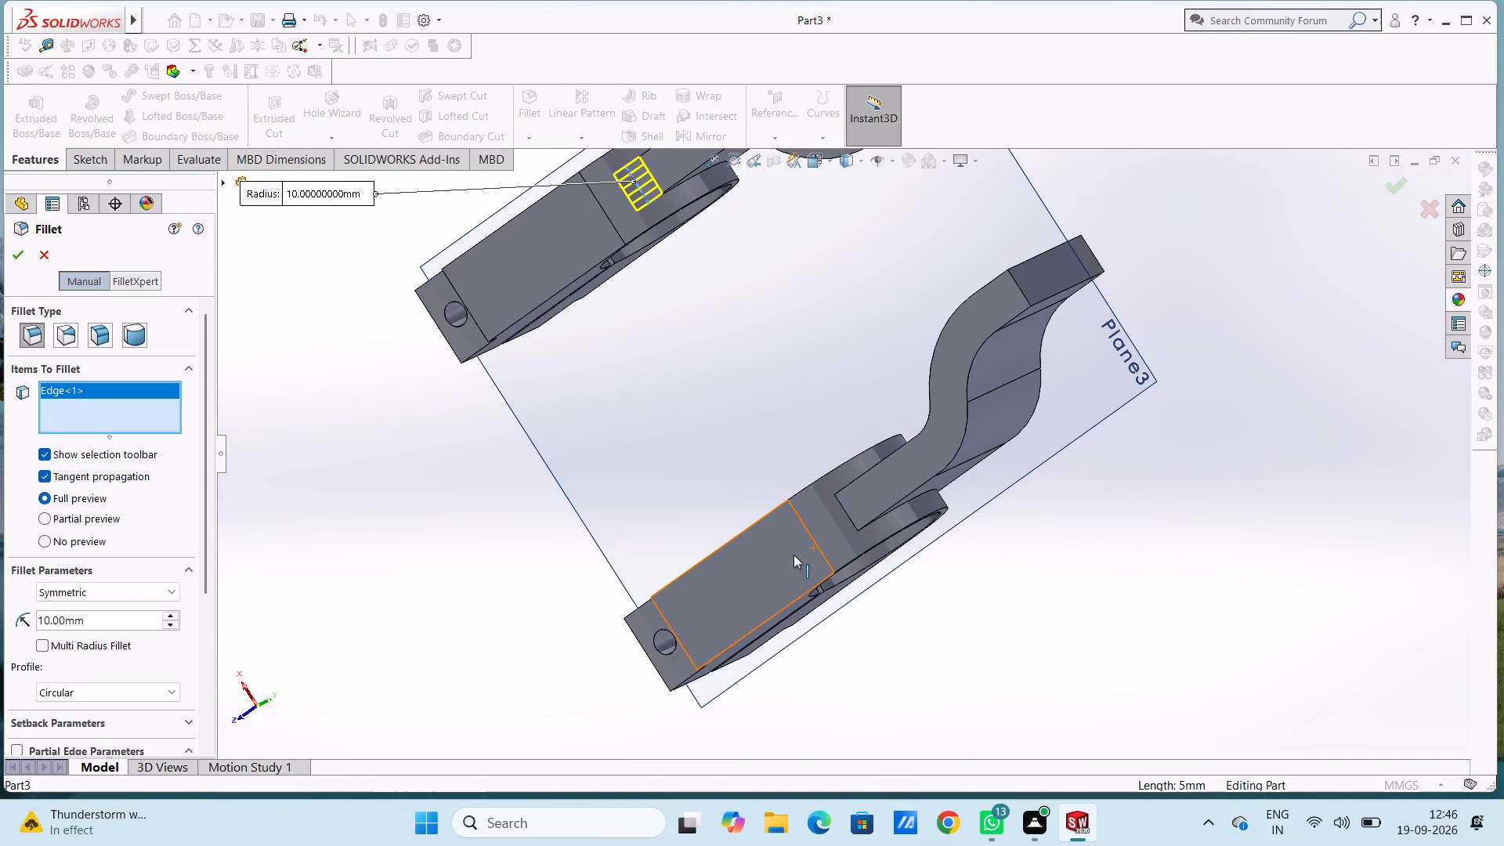
{"action": "left_click", "coordinate": [844, 509]}
{"action": "left_click", "coordinate": [844, 509]}
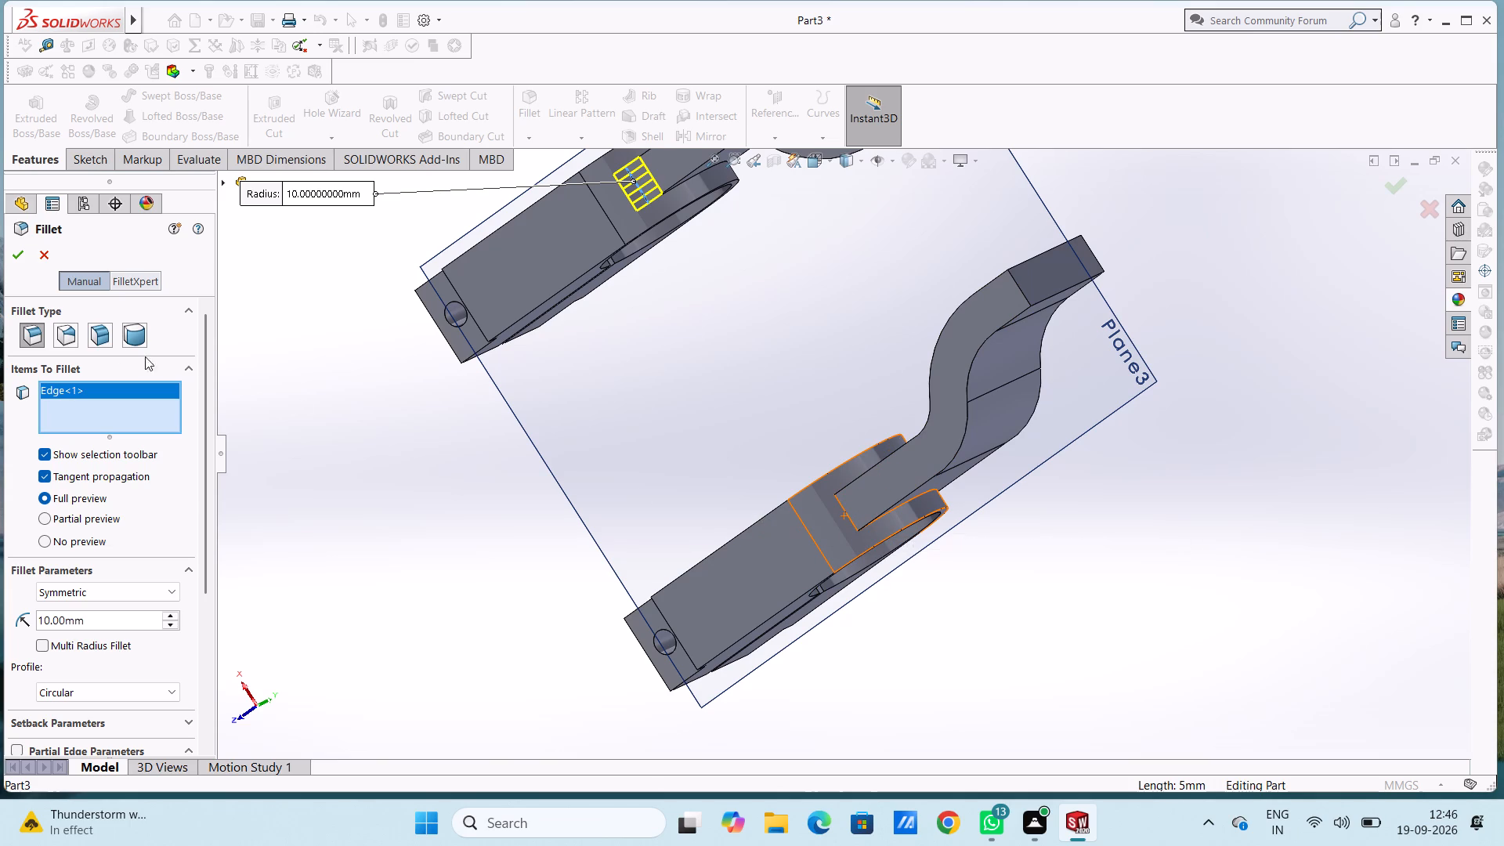
{"action": "left_click", "coordinate": [13, 264]}
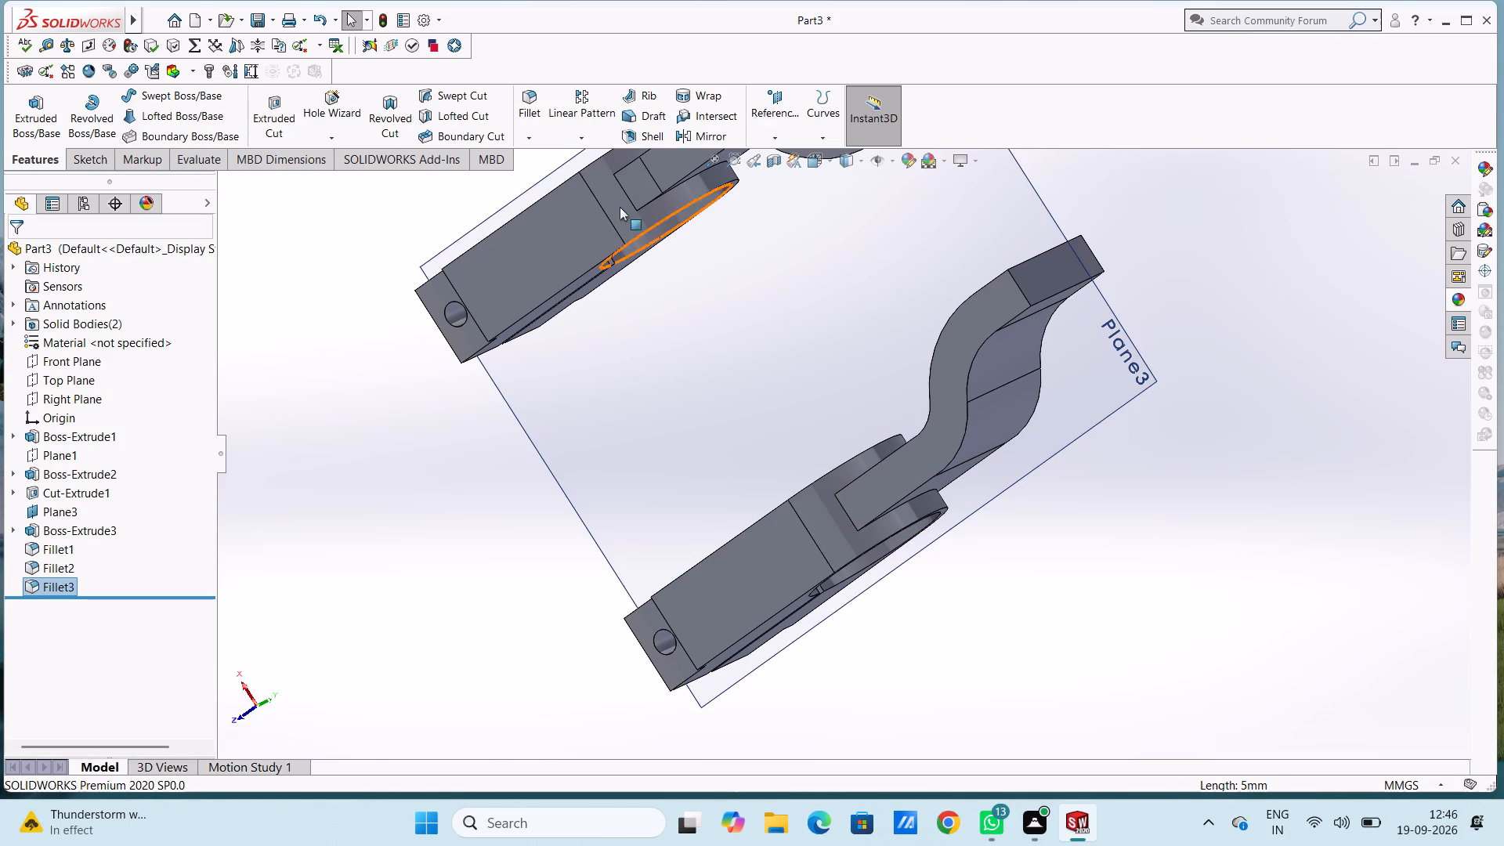
Fillet the remaining underside edge where the far arm meets its clamp ring at 10 mm radius.
{"action": "left_click", "coordinate": [527, 107]}
{"action": "scroll", "coordinate": [881, 539], "scroll_direction": "down", "scroll_amount": 6}
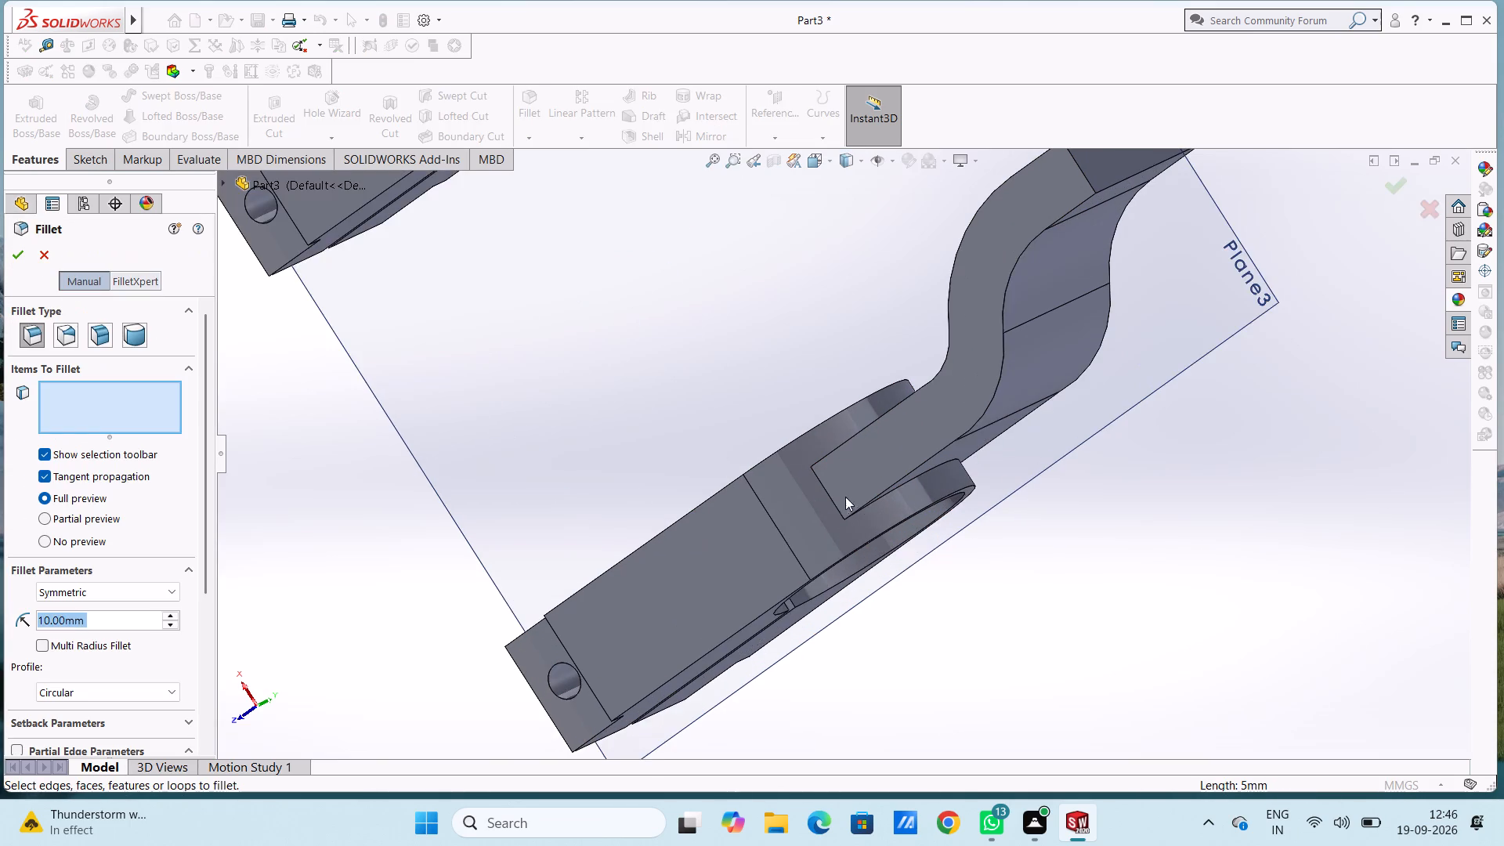
{"action": "scroll", "coordinate": [825, 497], "scroll_direction": "down", "scroll_amount": 5}
{"action": "left_click", "coordinate": [832, 454]}
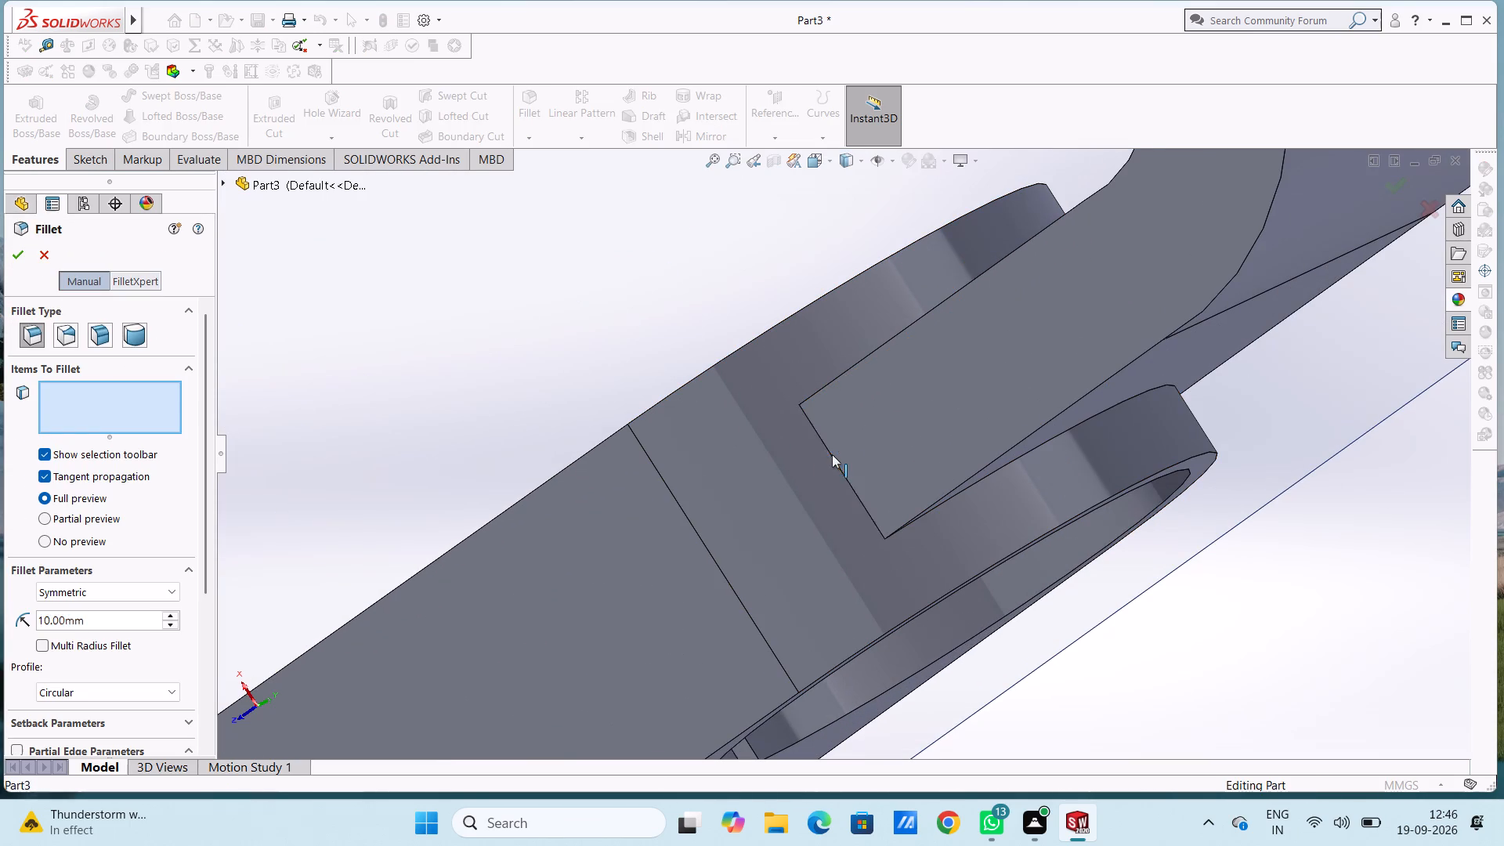
{"action": "left_click", "coordinate": [15, 261]}
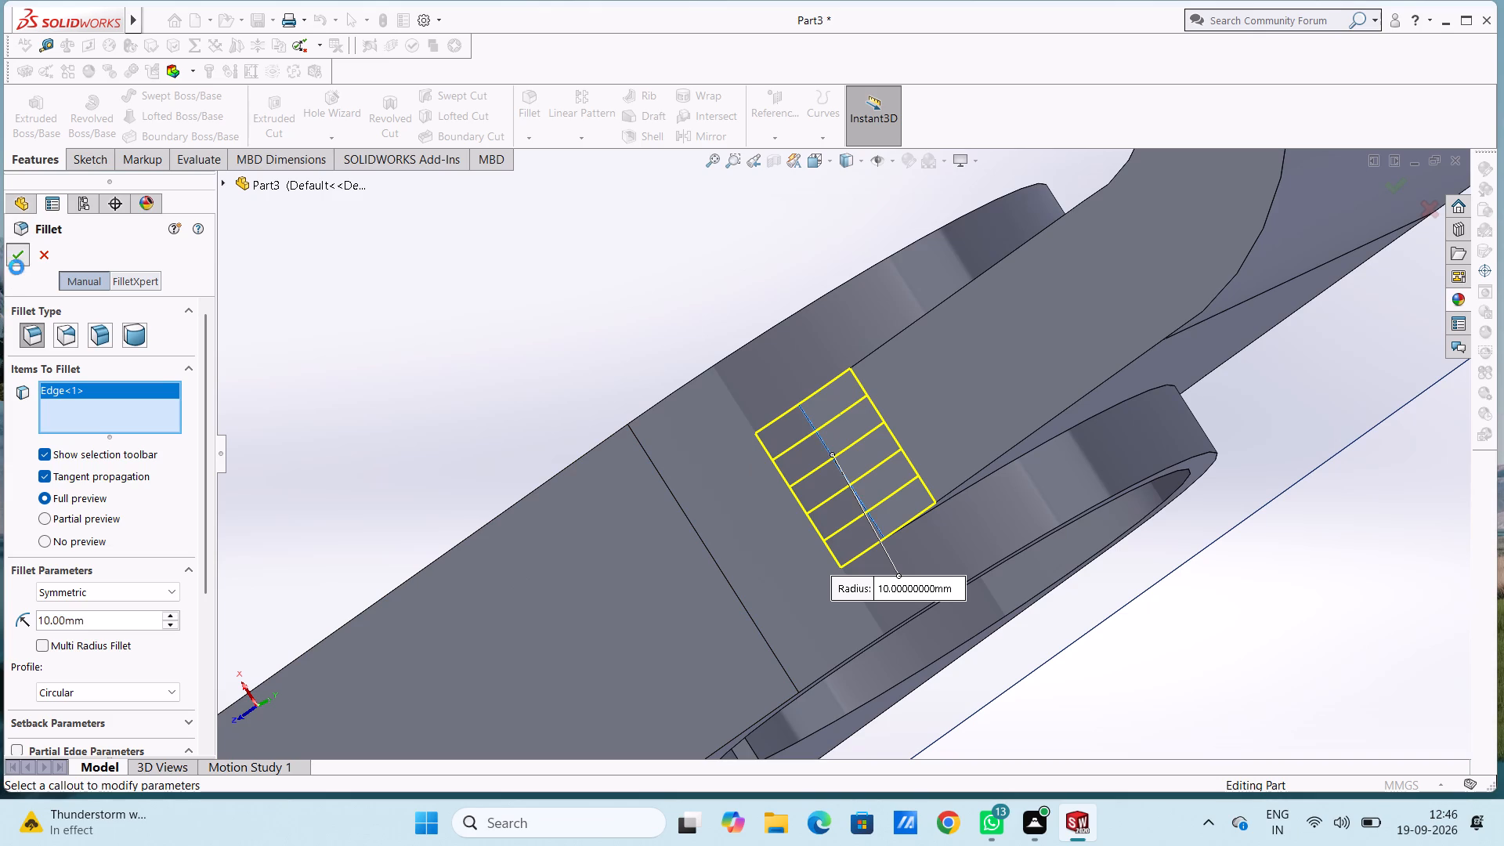
Hide the reference plane Plane3 in the model.
{"action": "scroll", "coordinate": [340, 342], "scroll_direction": "up", "scroll_amount": 10}
{"action": "middle_click_drag", "start_coordinate": [408, 377], "coordinate": [513, 675]}
{"action": "scroll", "coordinate": [519, 634], "scroll_direction": "up", "scroll_amount": 1}
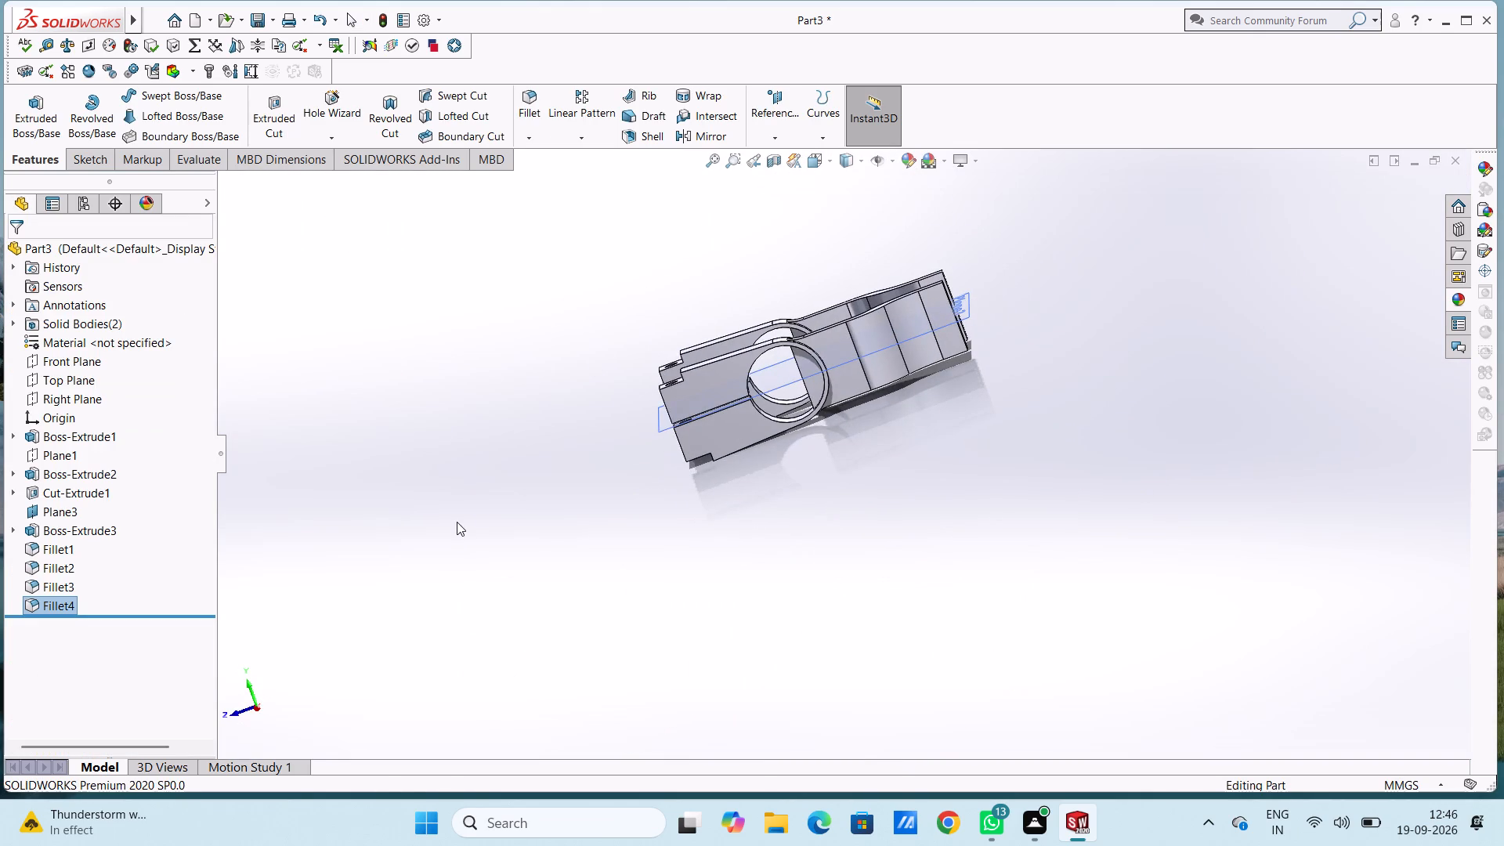
{"action": "key", "text": "ctrl+7"}
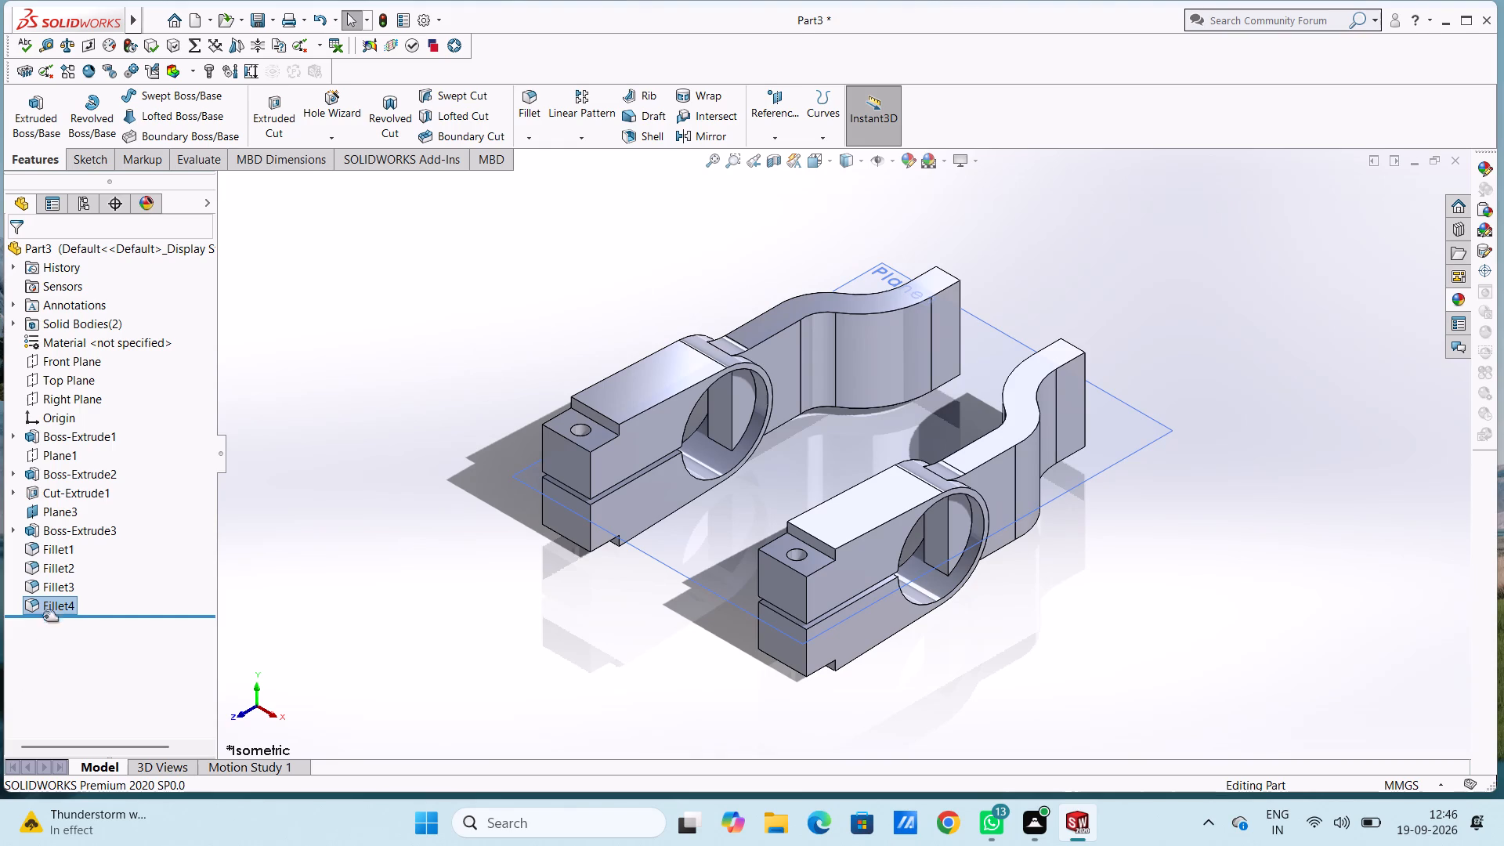
{"action": "left_click", "coordinate": [59, 512]}
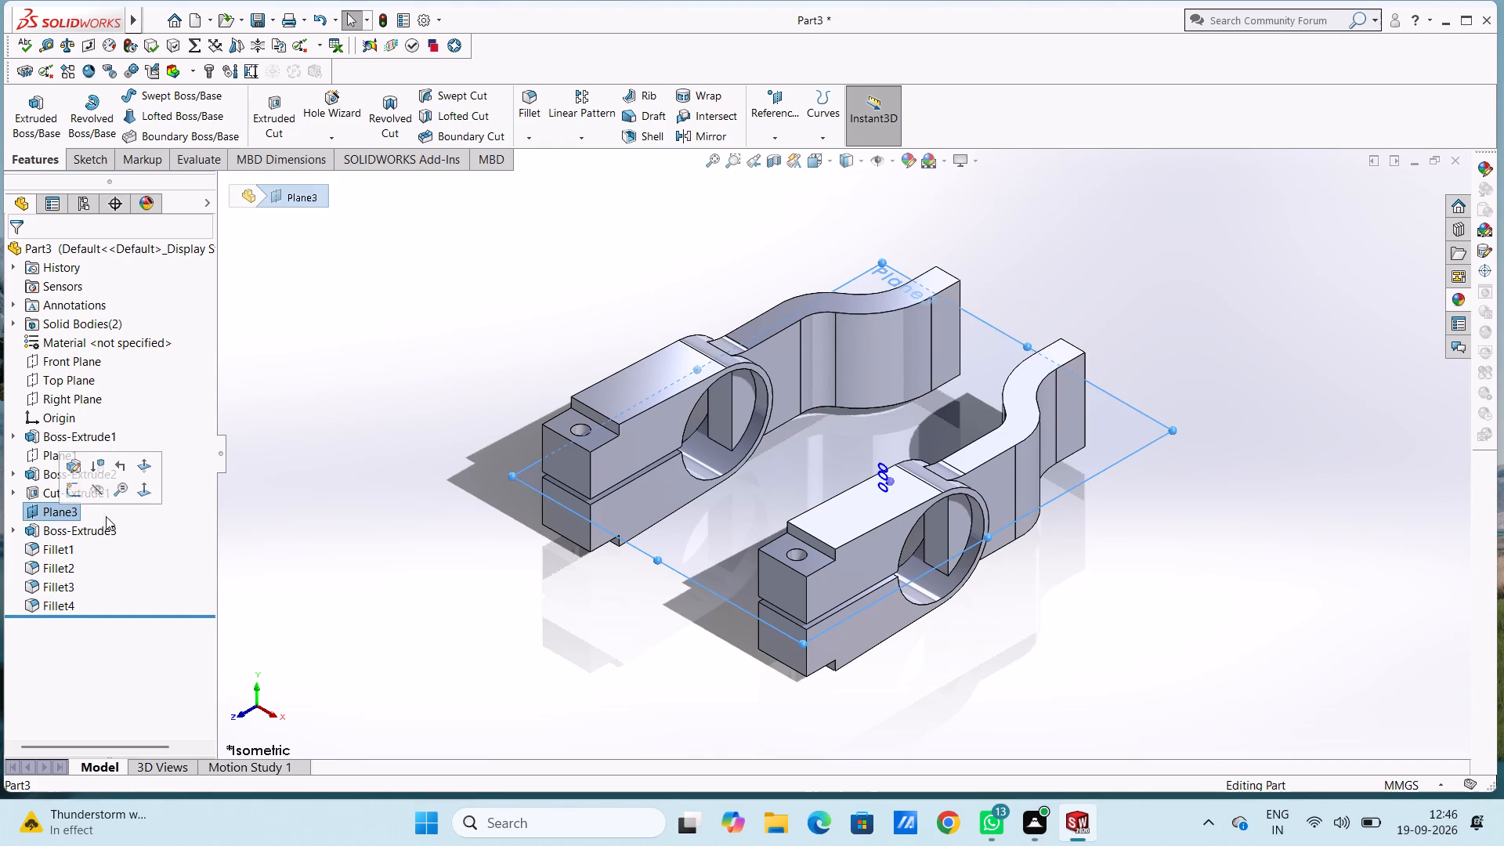
{"action": "left_click", "coordinate": [99, 493]}
{"action": "left_click", "coordinate": [303, 505]}
Start a sketch in the Left view on the arm's flat side face that shows inside the clamp ring's bore.
{"action": "middle_click_drag", "start_coordinate": [395, 466], "coordinate": [403, 528]}
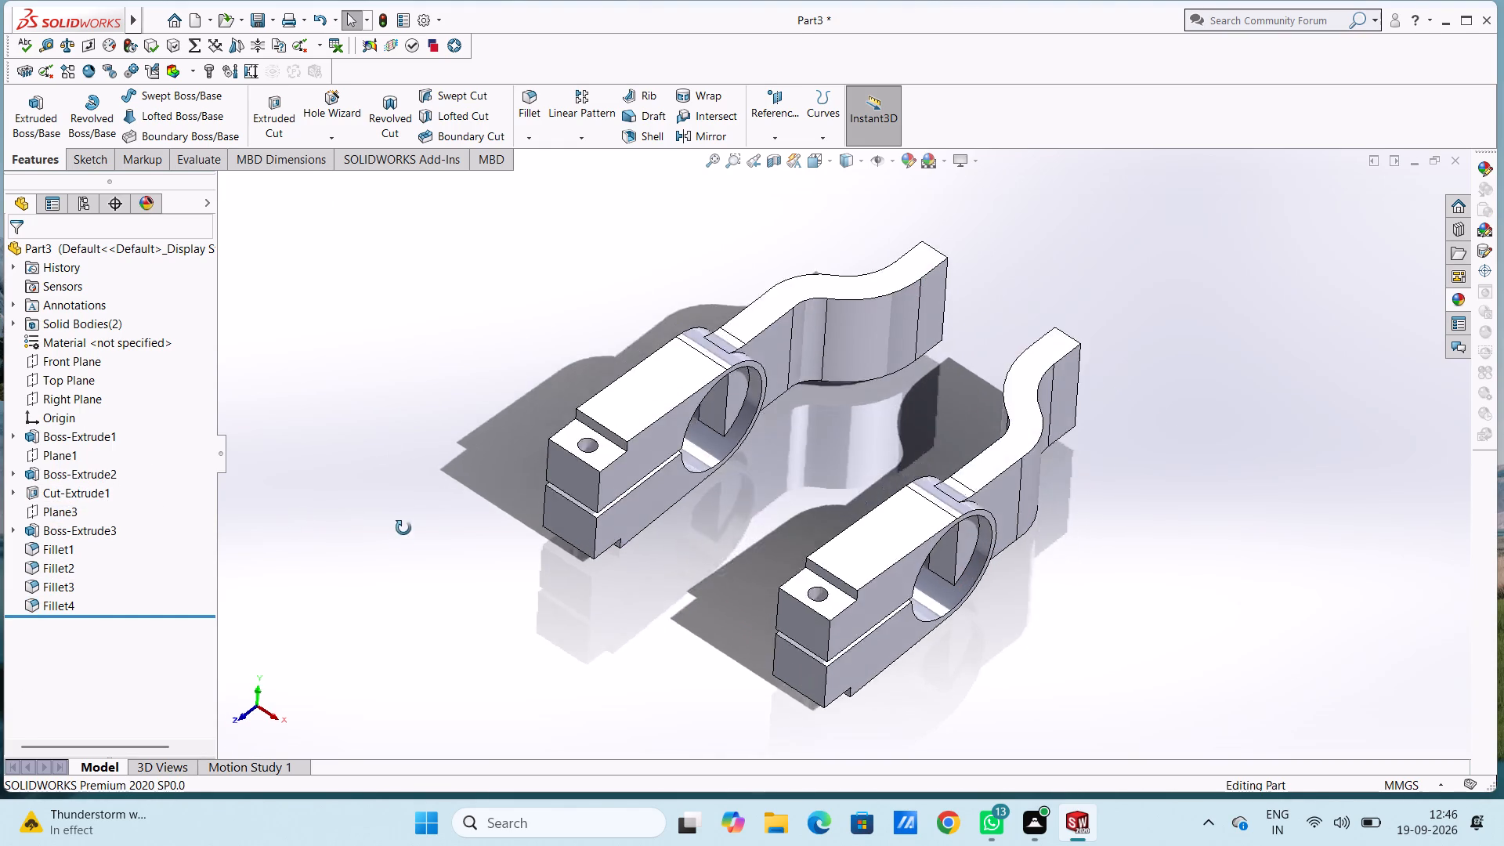
{"action": "middle_click_drag", "start_coordinate": [403, 528], "coordinate": [407, 667]}
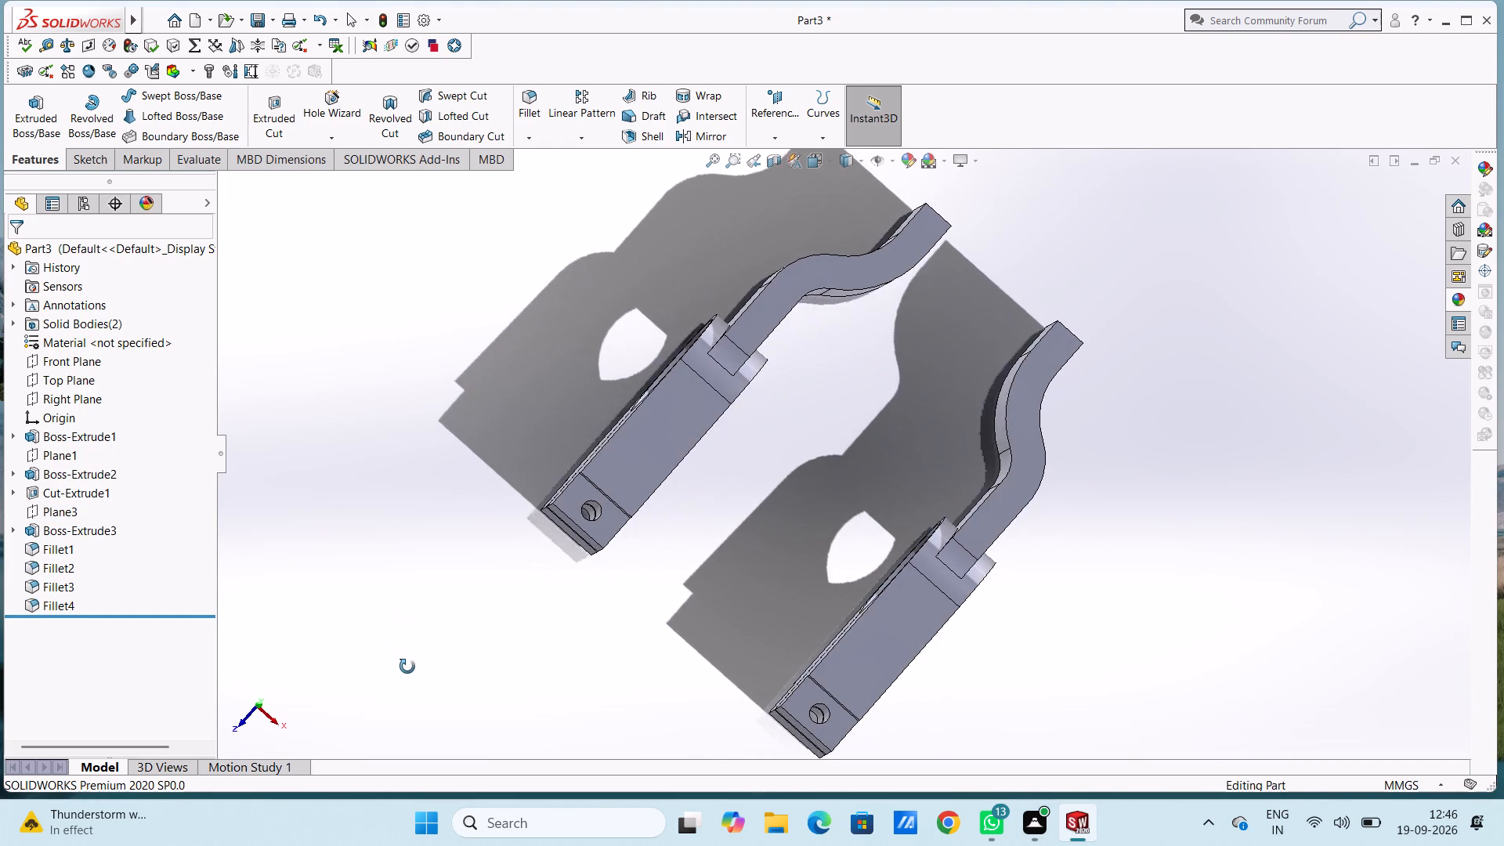
{"action": "middle_click_drag", "start_coordinate": [407, 667], "coordinate": [331, 486]}
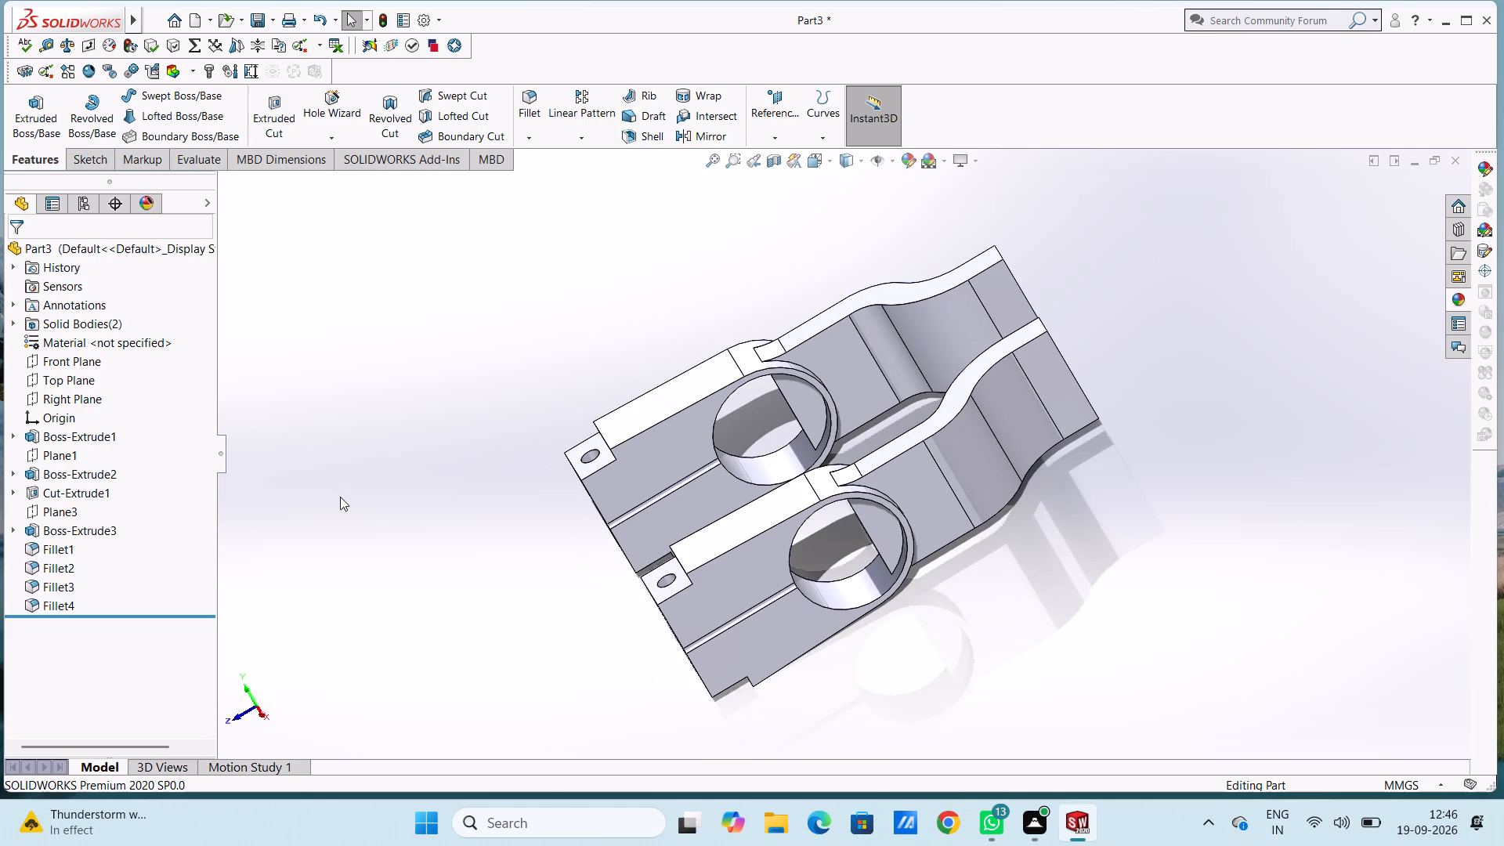
{"action": "key", "text": "ctrl+1"}
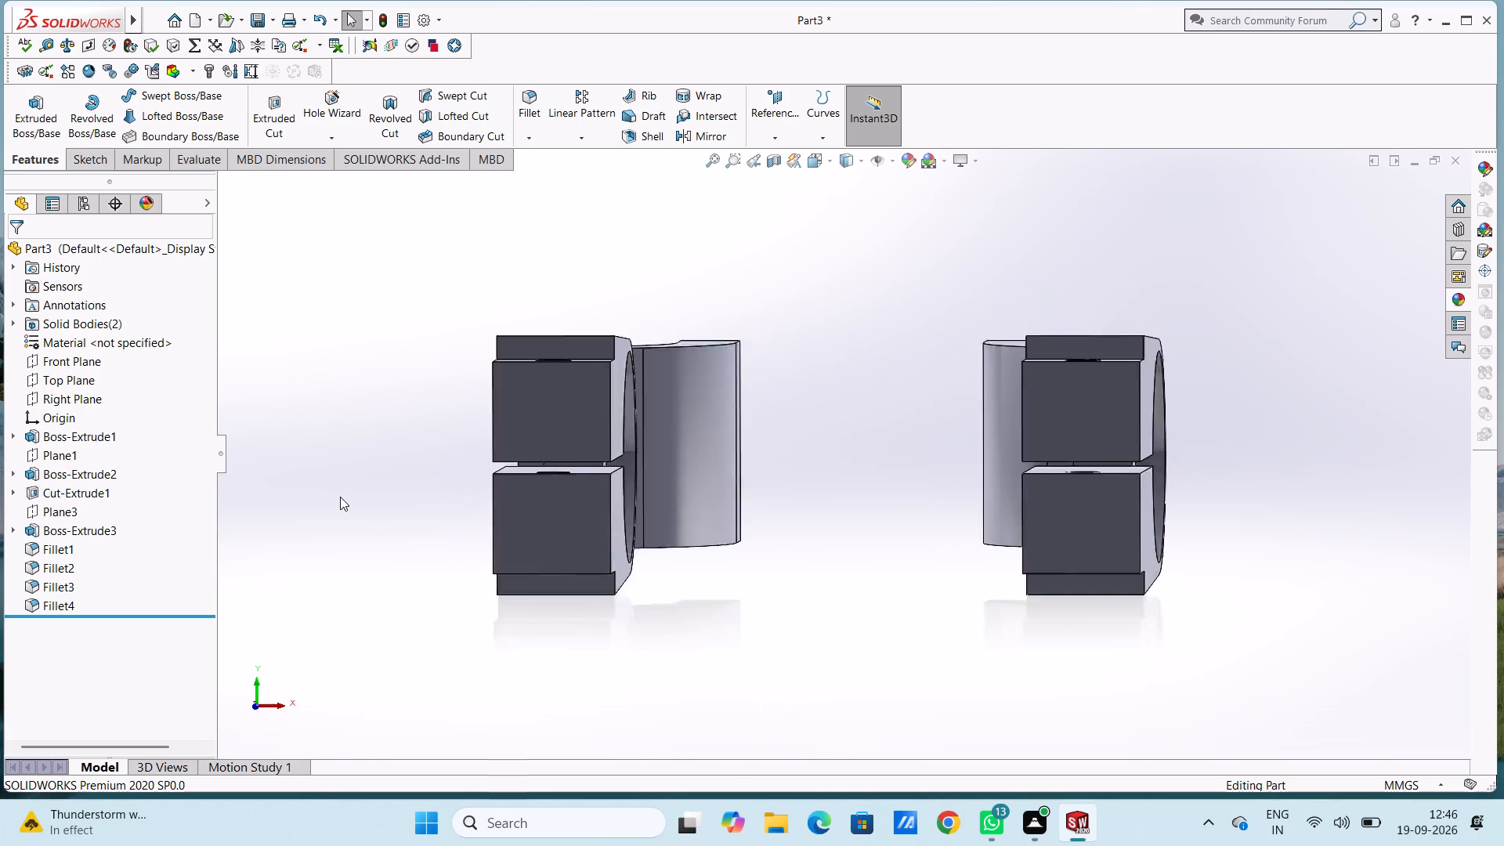
{"action": "key", "text": "ctrl+3"}
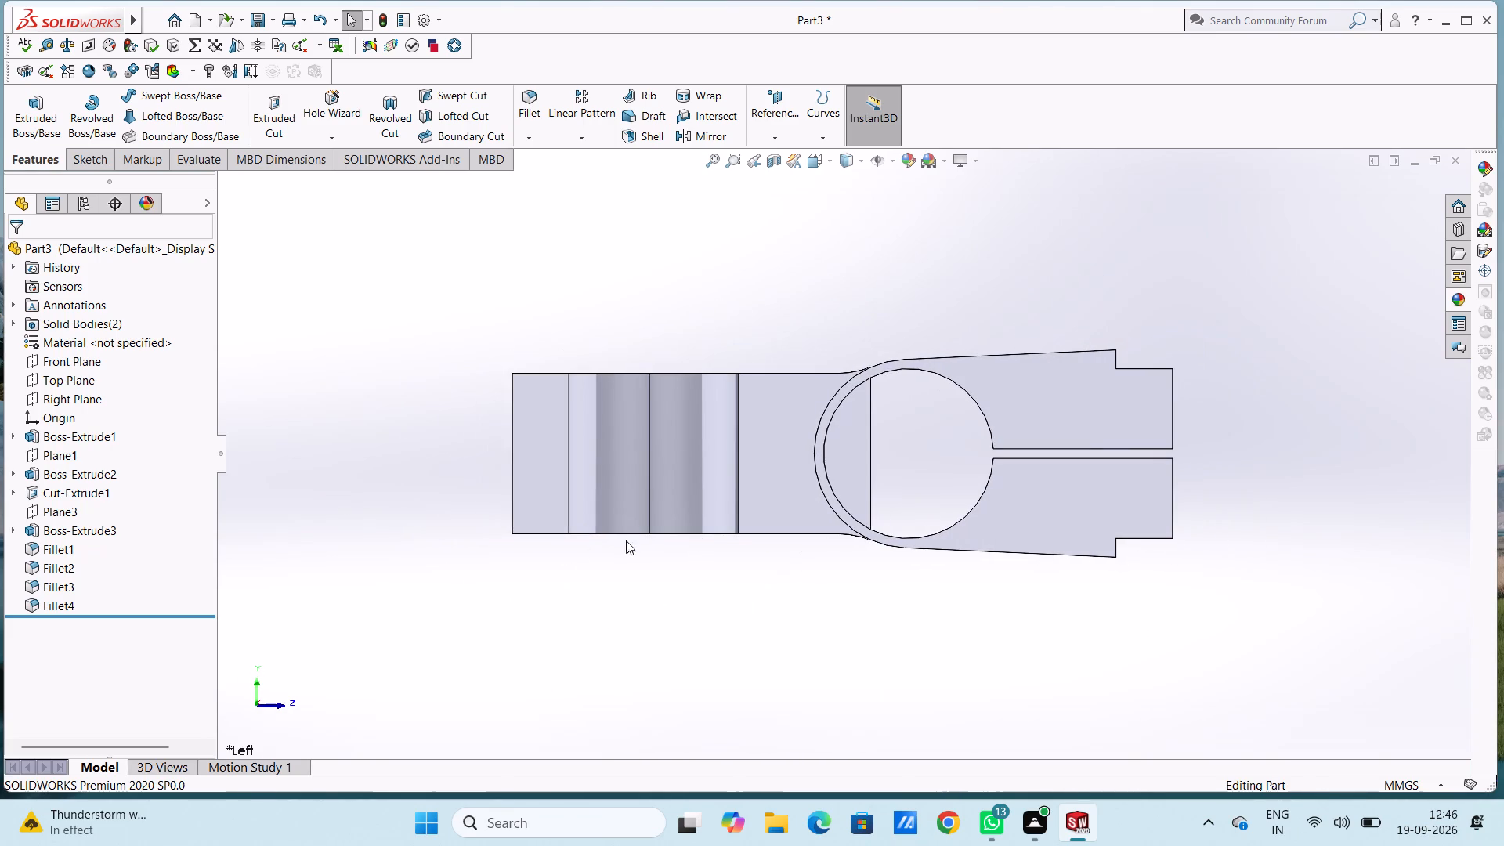
{"action": "left_click", "coordinate": [851, 450]}
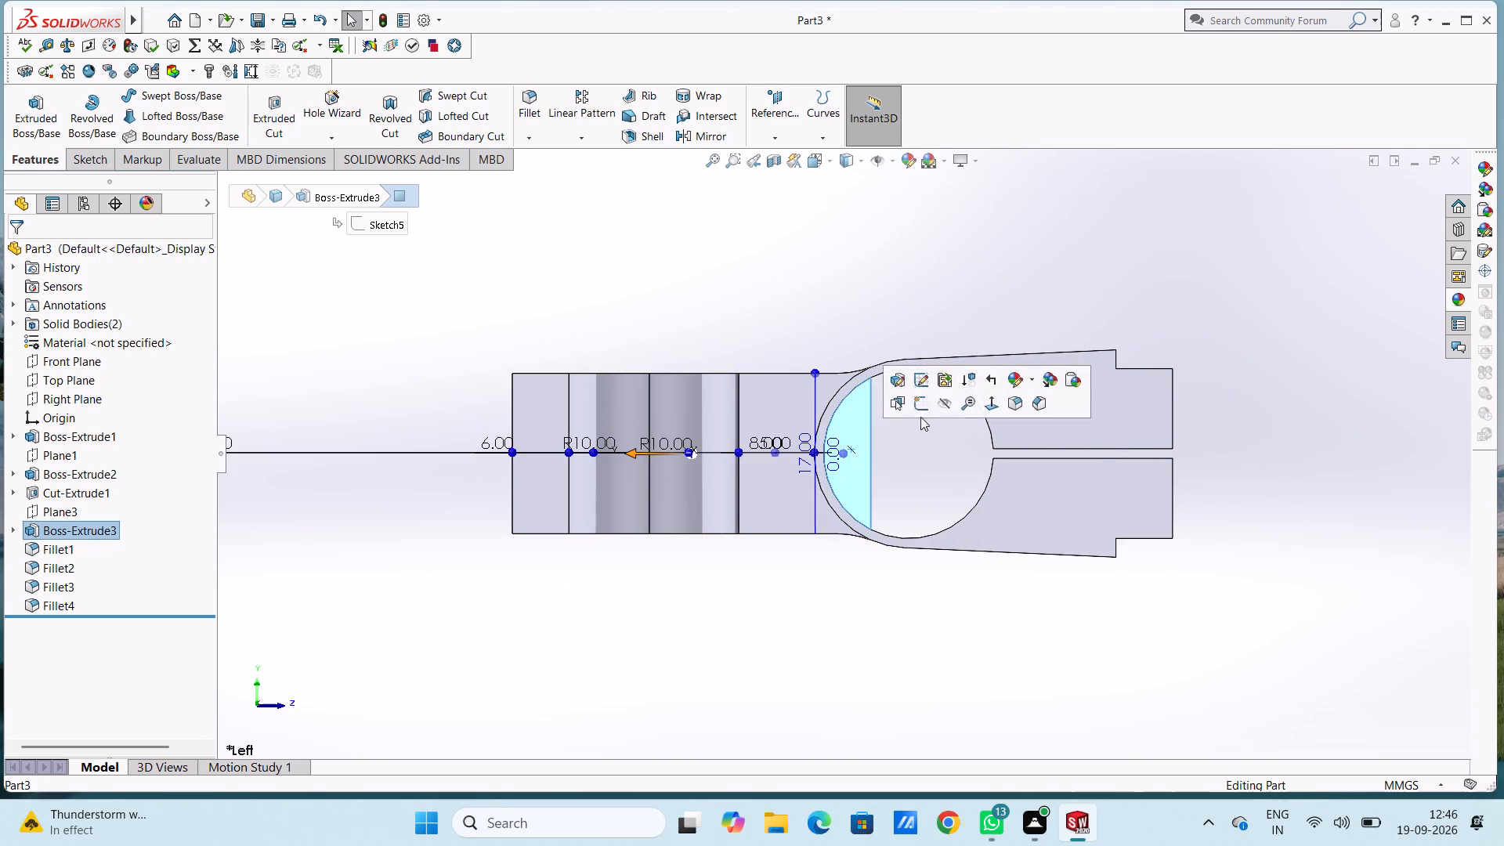
{"action": "left_click", "coordinate": [919, 405]}
{"action": "left_click", "coordinate": [785, 327]}
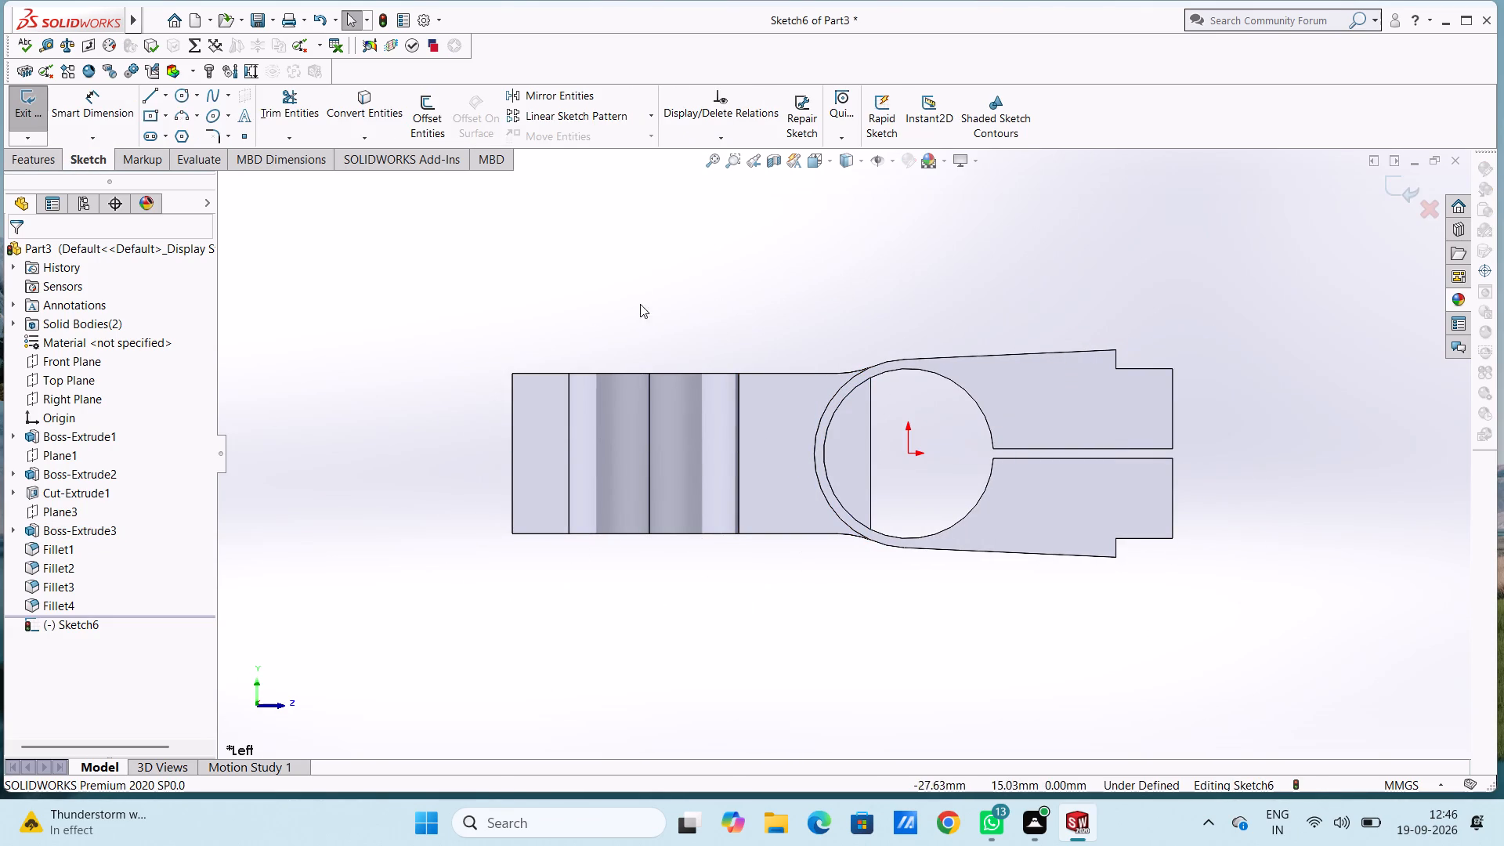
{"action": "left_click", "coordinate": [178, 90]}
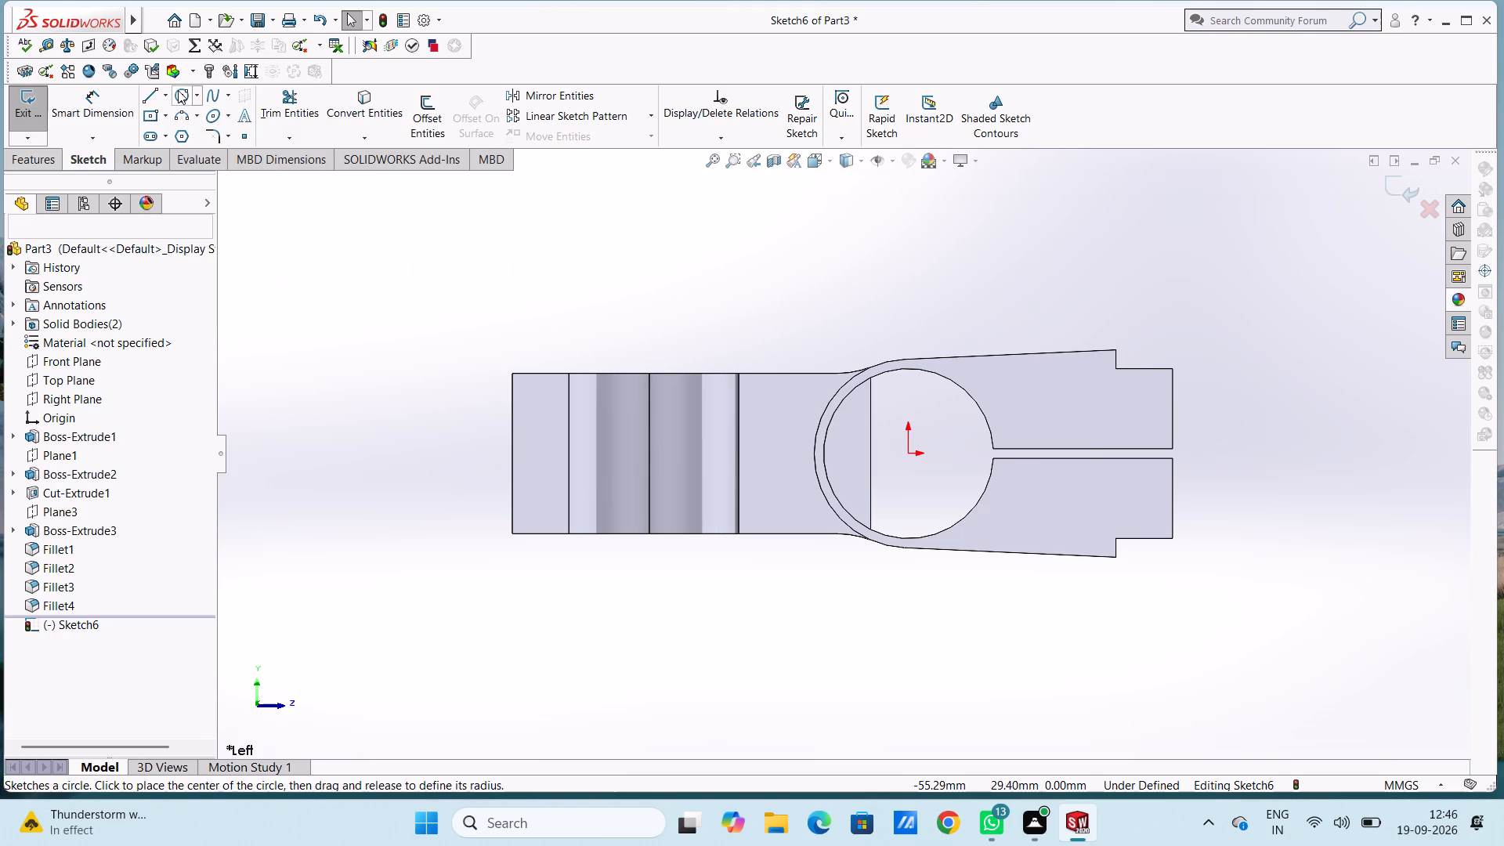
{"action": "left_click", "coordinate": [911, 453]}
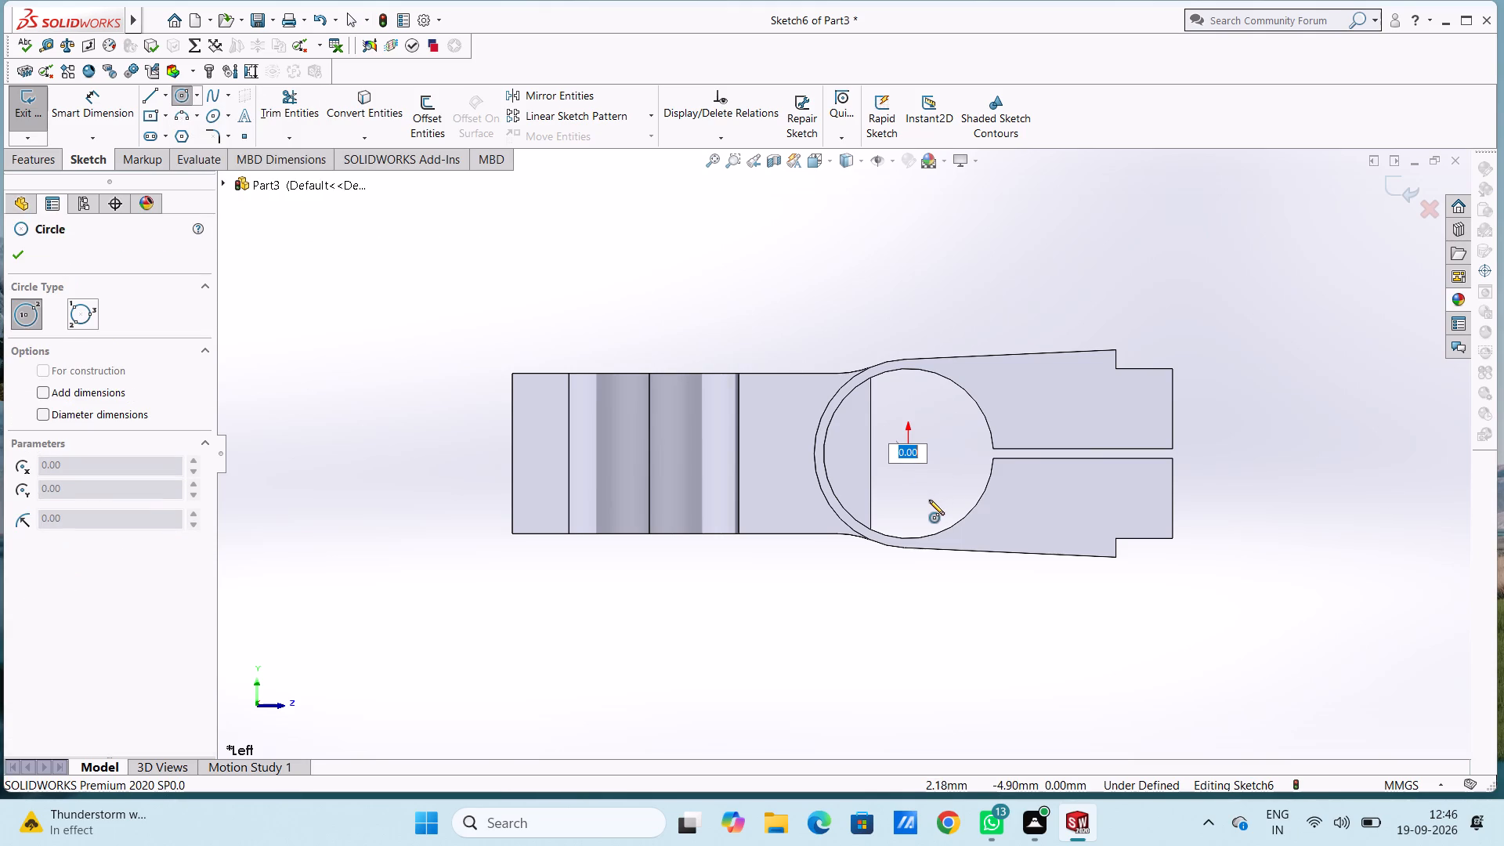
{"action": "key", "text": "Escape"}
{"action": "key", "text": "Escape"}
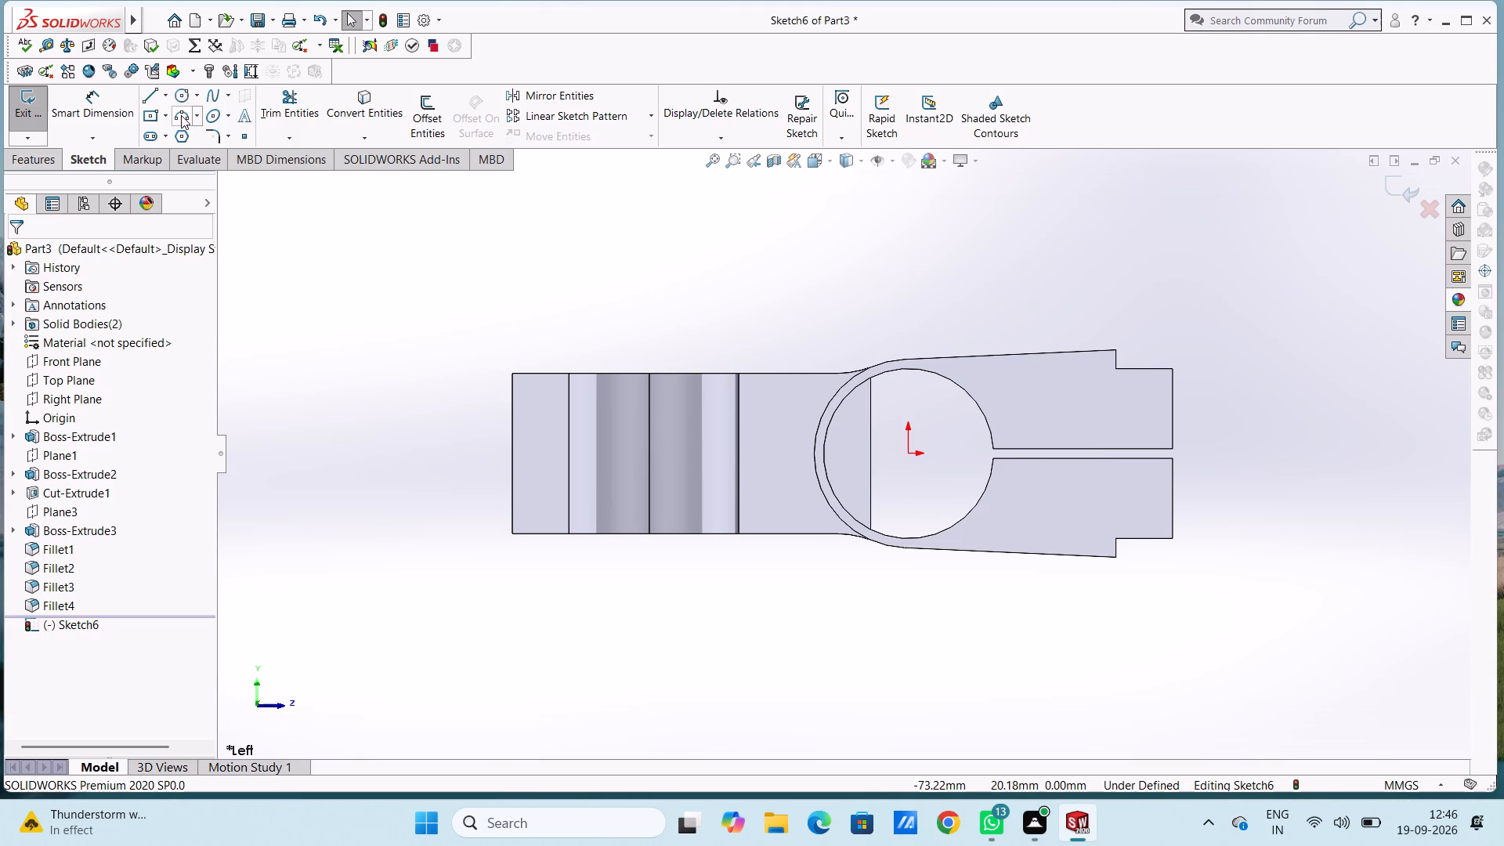
Draw a three-point arc along the ring clamp's bore, from the slot's upper corner around to its lower corner.
{"action": "left_click_drag", "start_coordinate": [181, 115], "coordinate": [181, 127]}
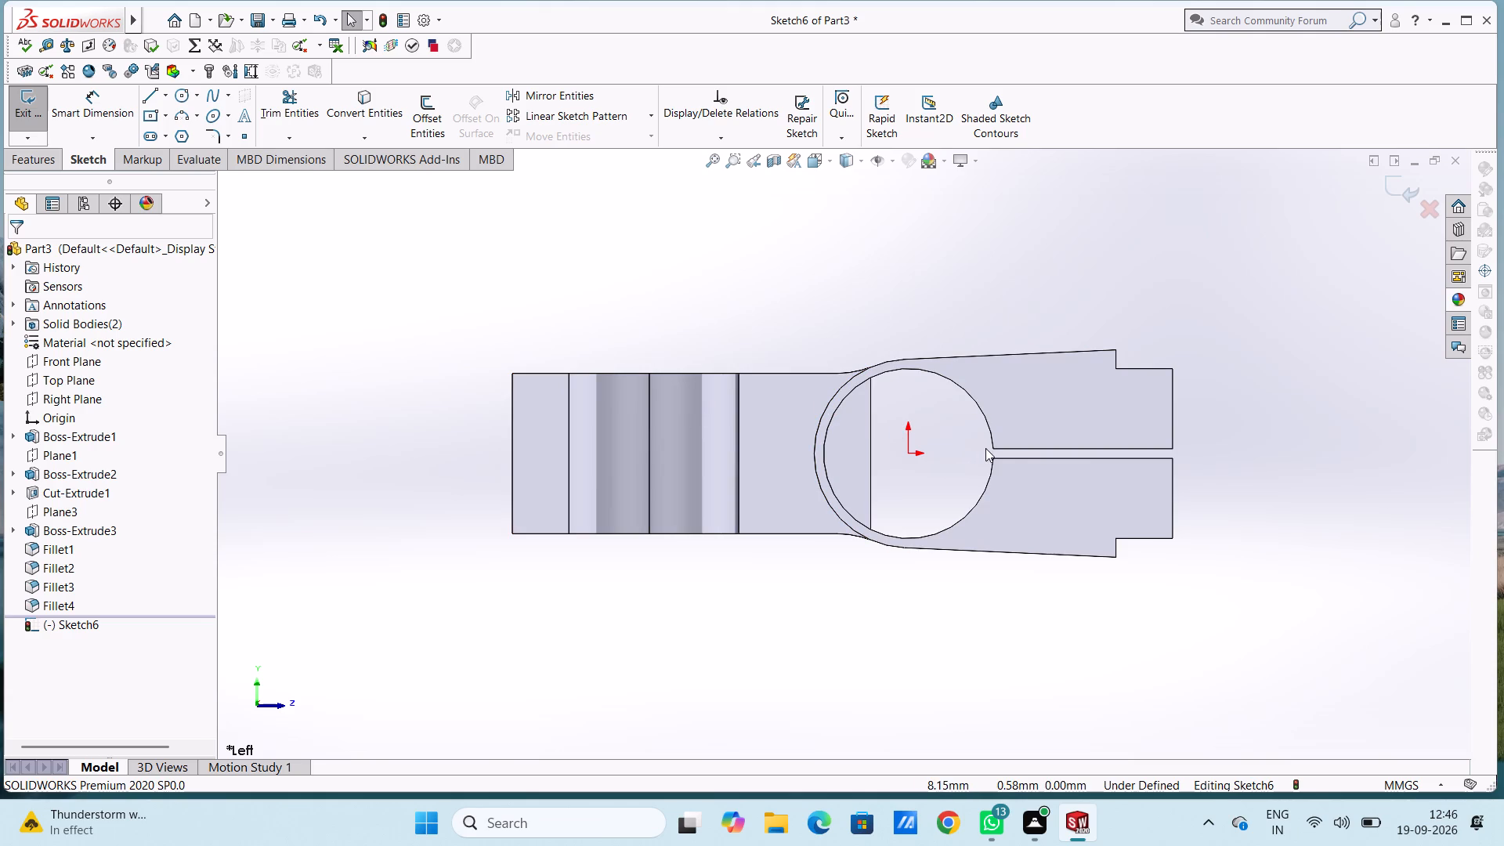
{"action": "left_click", "coordinate": [992, 446]}
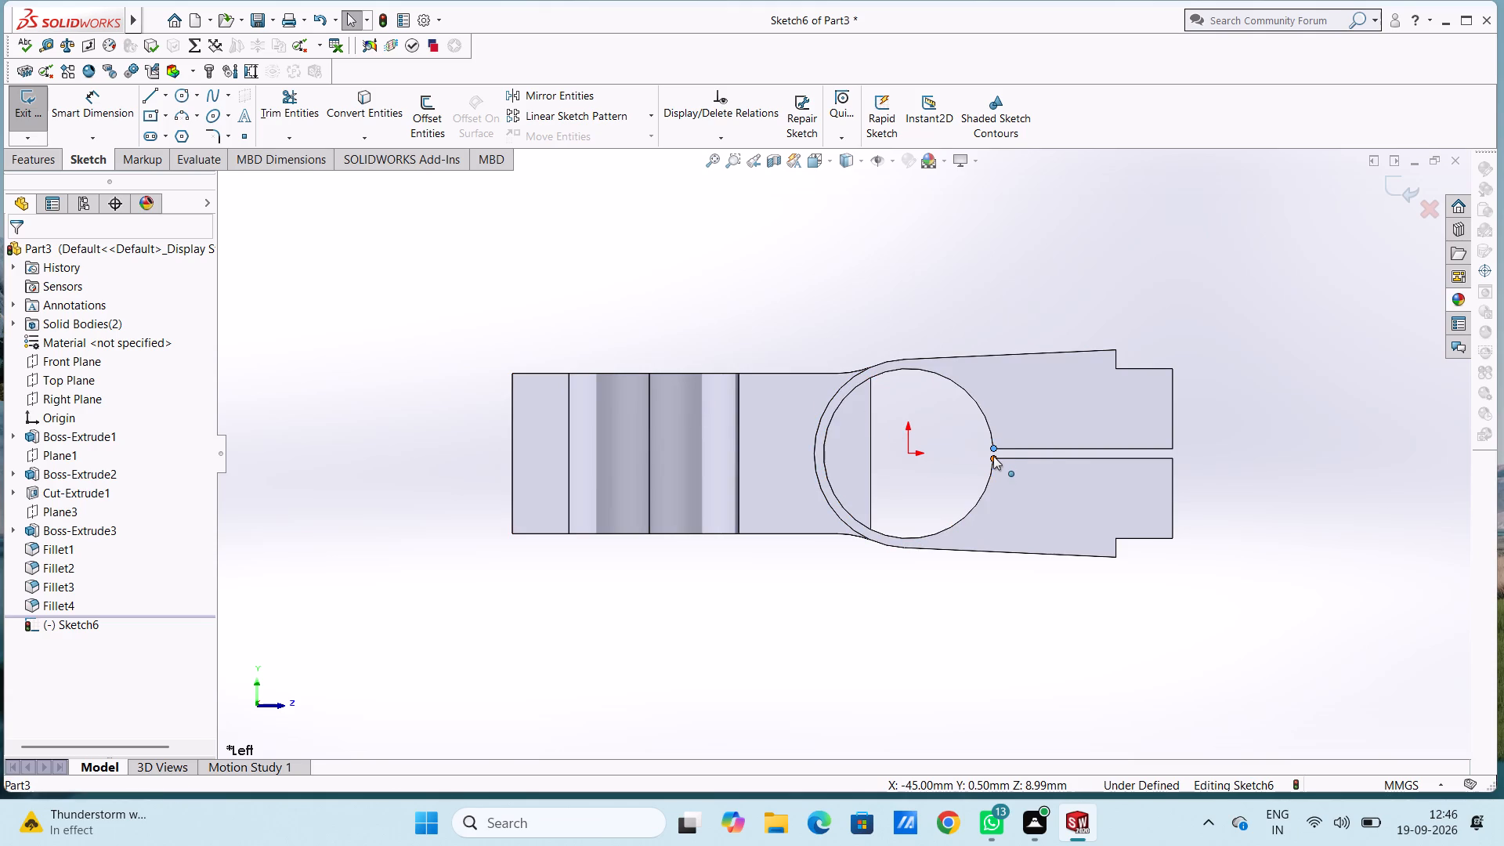
{"action": "left_click", "coordinate": [993, 456]}
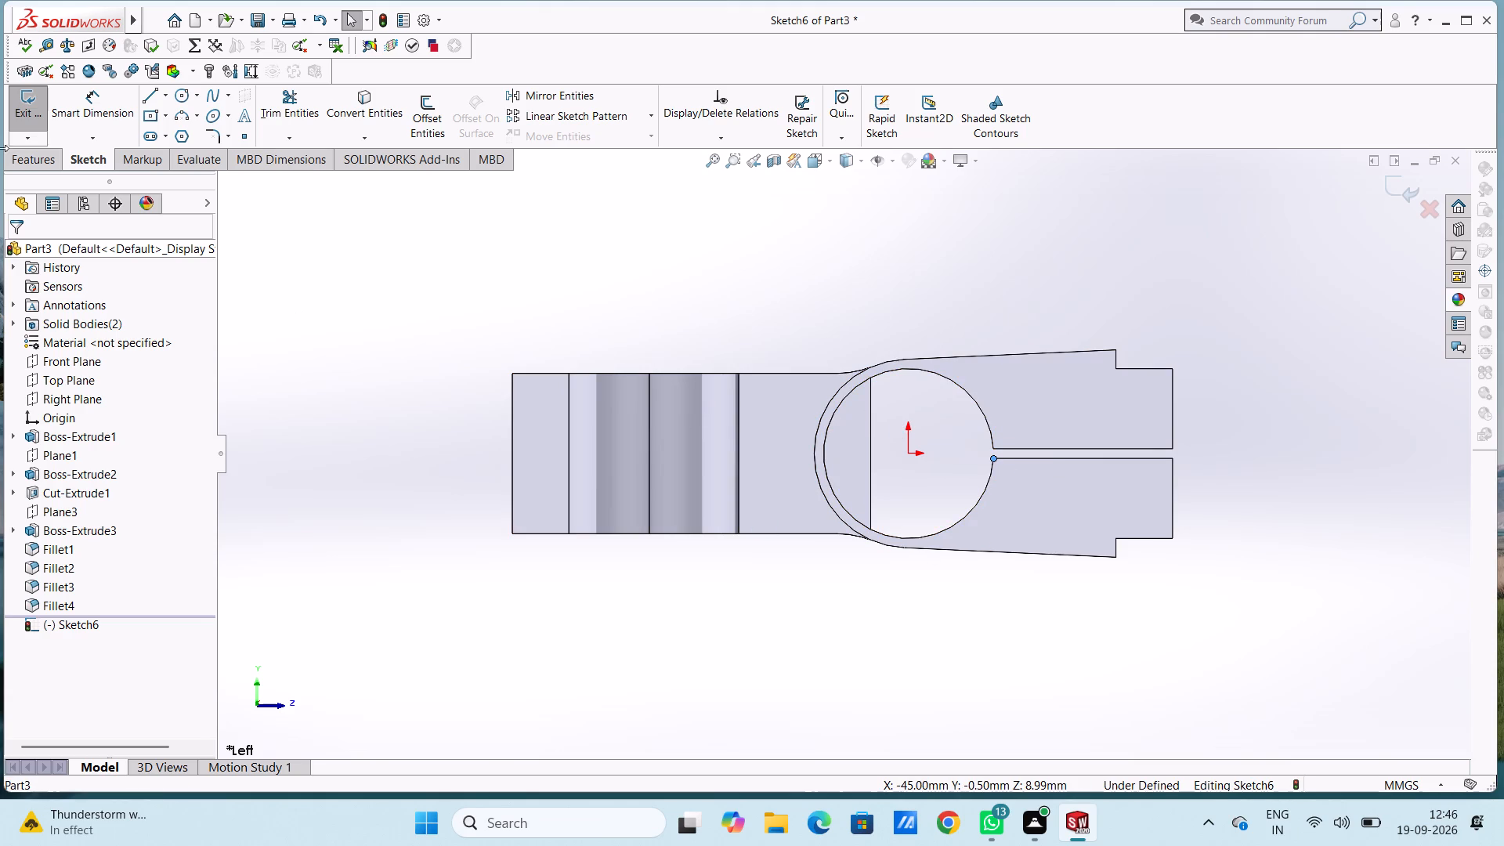
{"action": "left_click", "coordinate": [183, 118]}
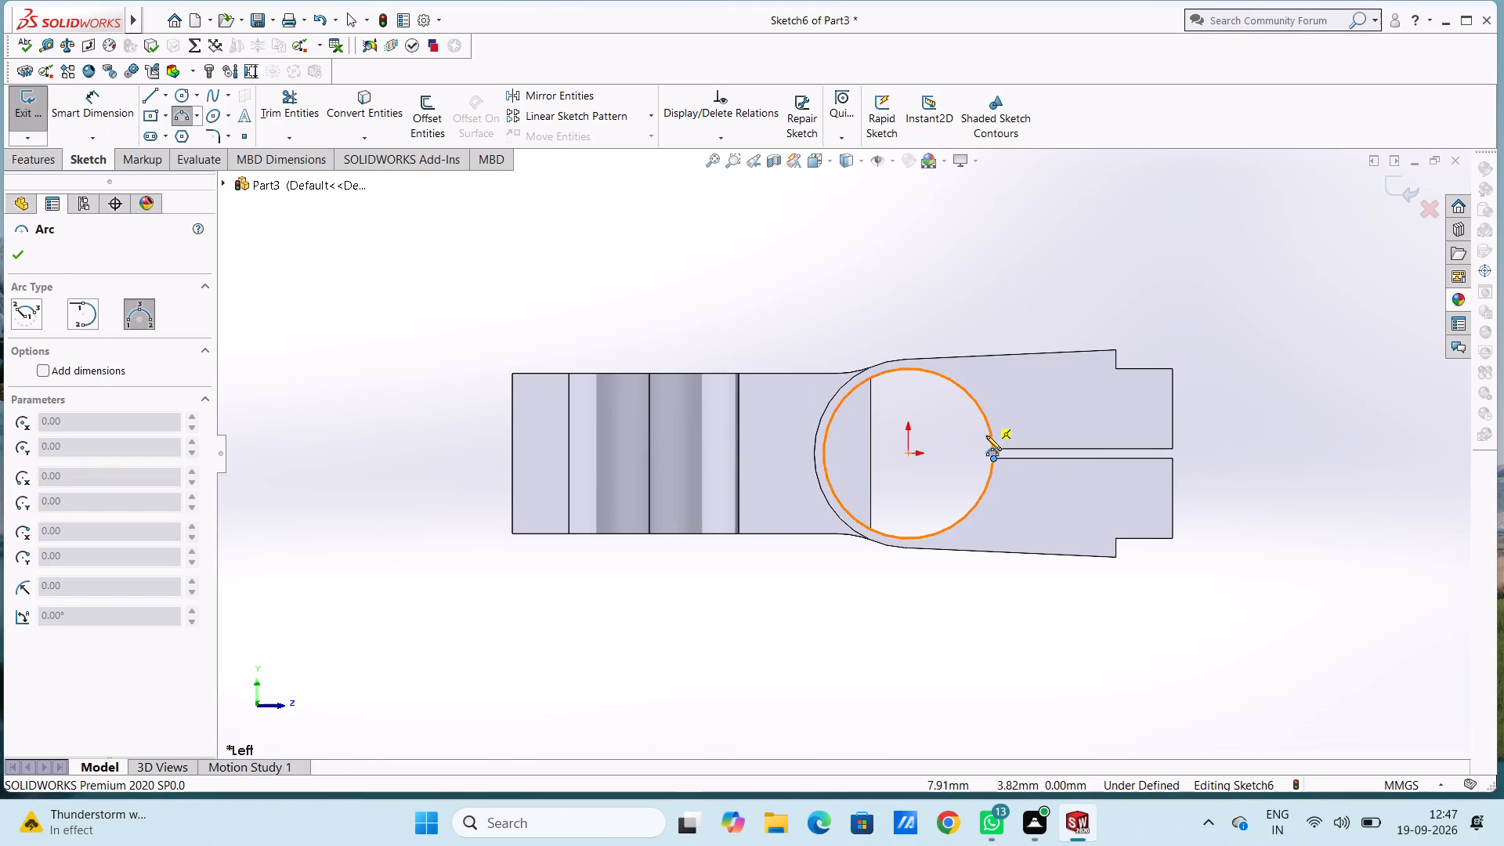
{"action": "left_click", "coordinate": [993, 448]}
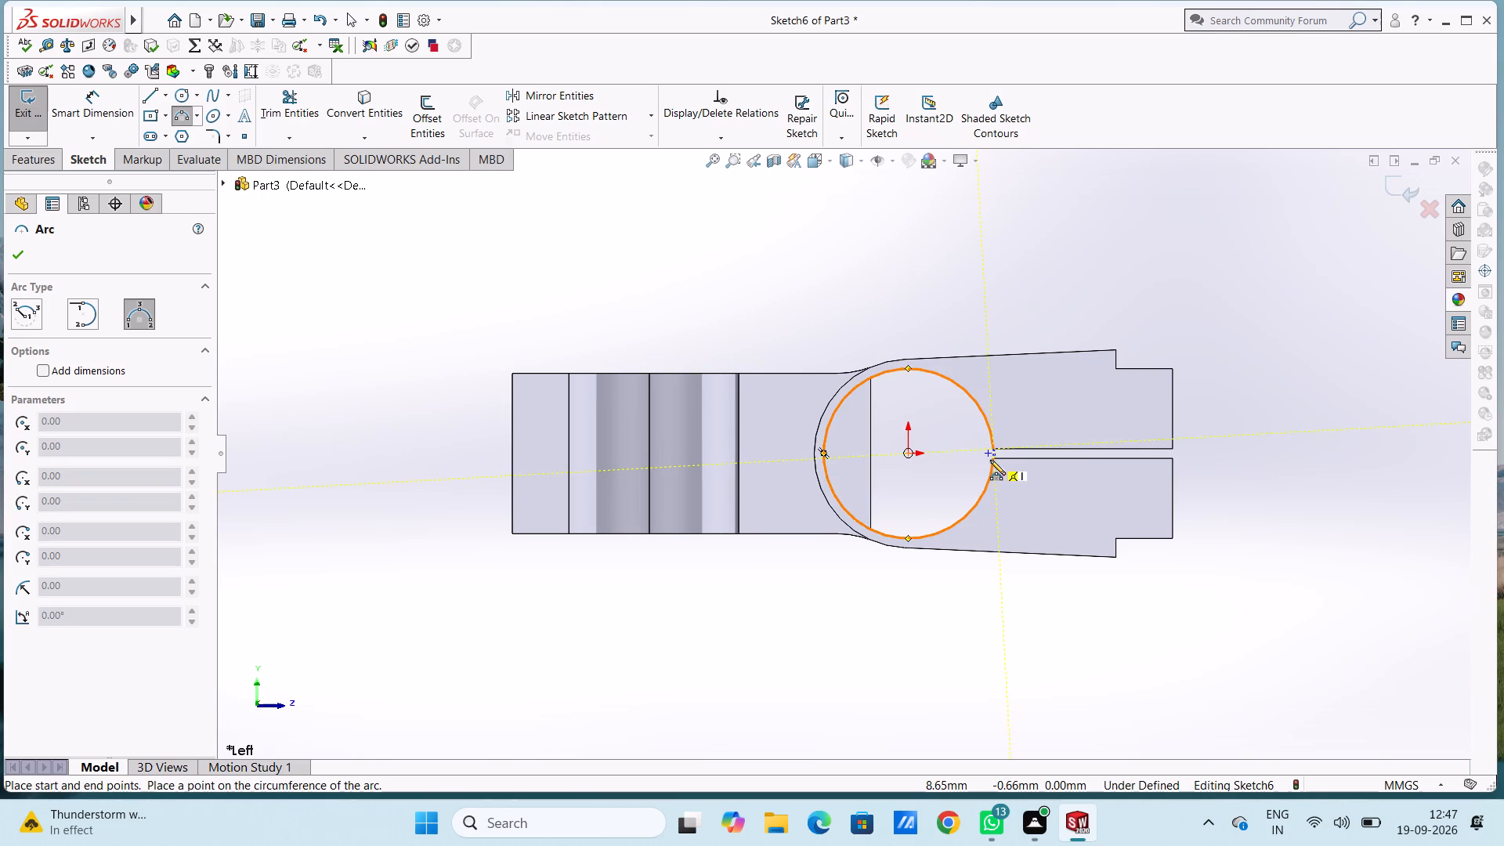
{"action": "left_click", "coordinate": [992, 459]}
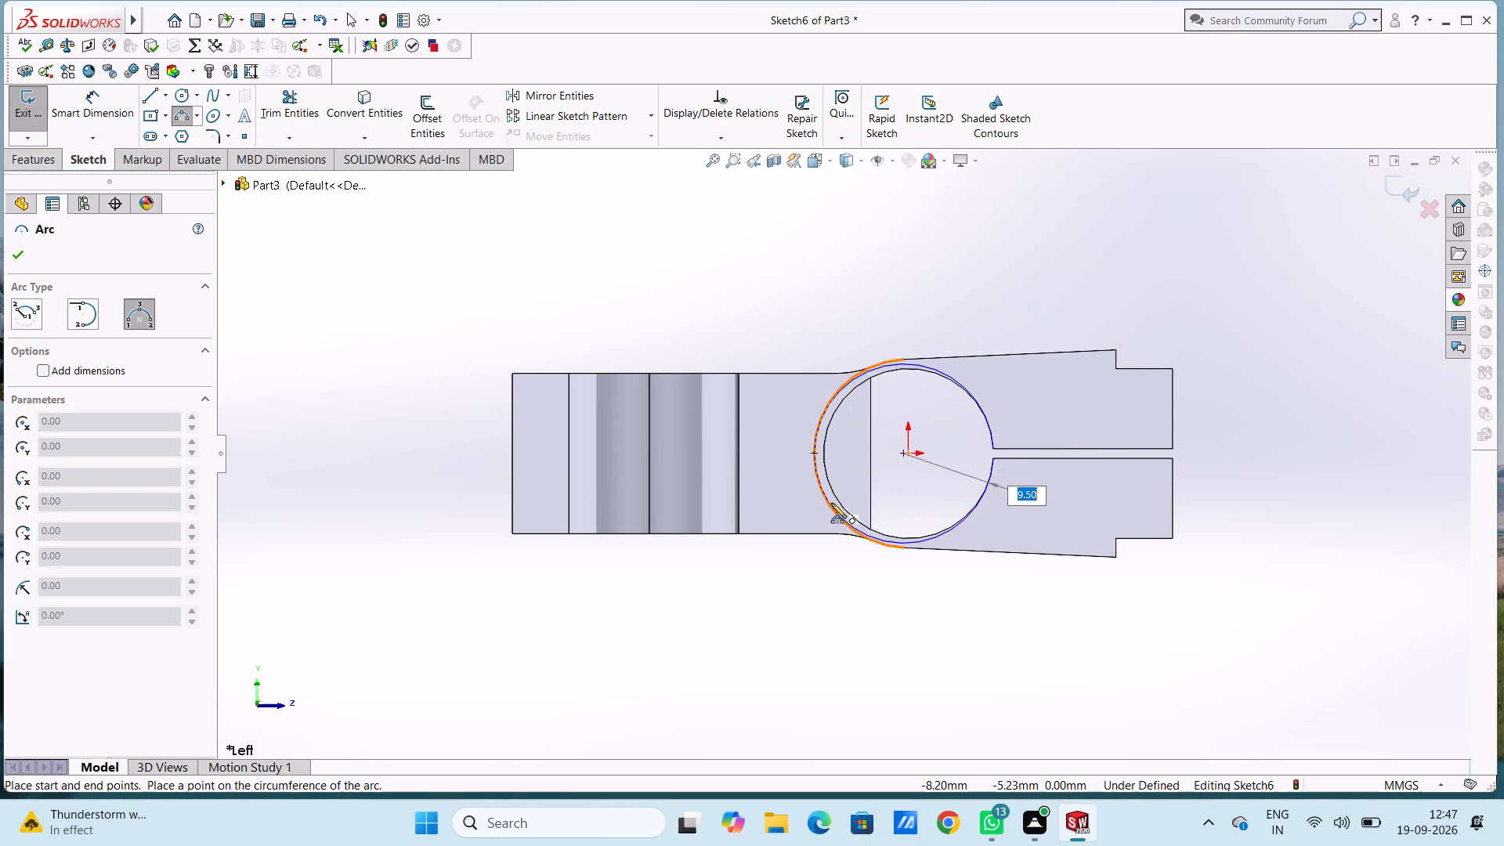
{"action": "left_click", "coordinate": [837, 492]}
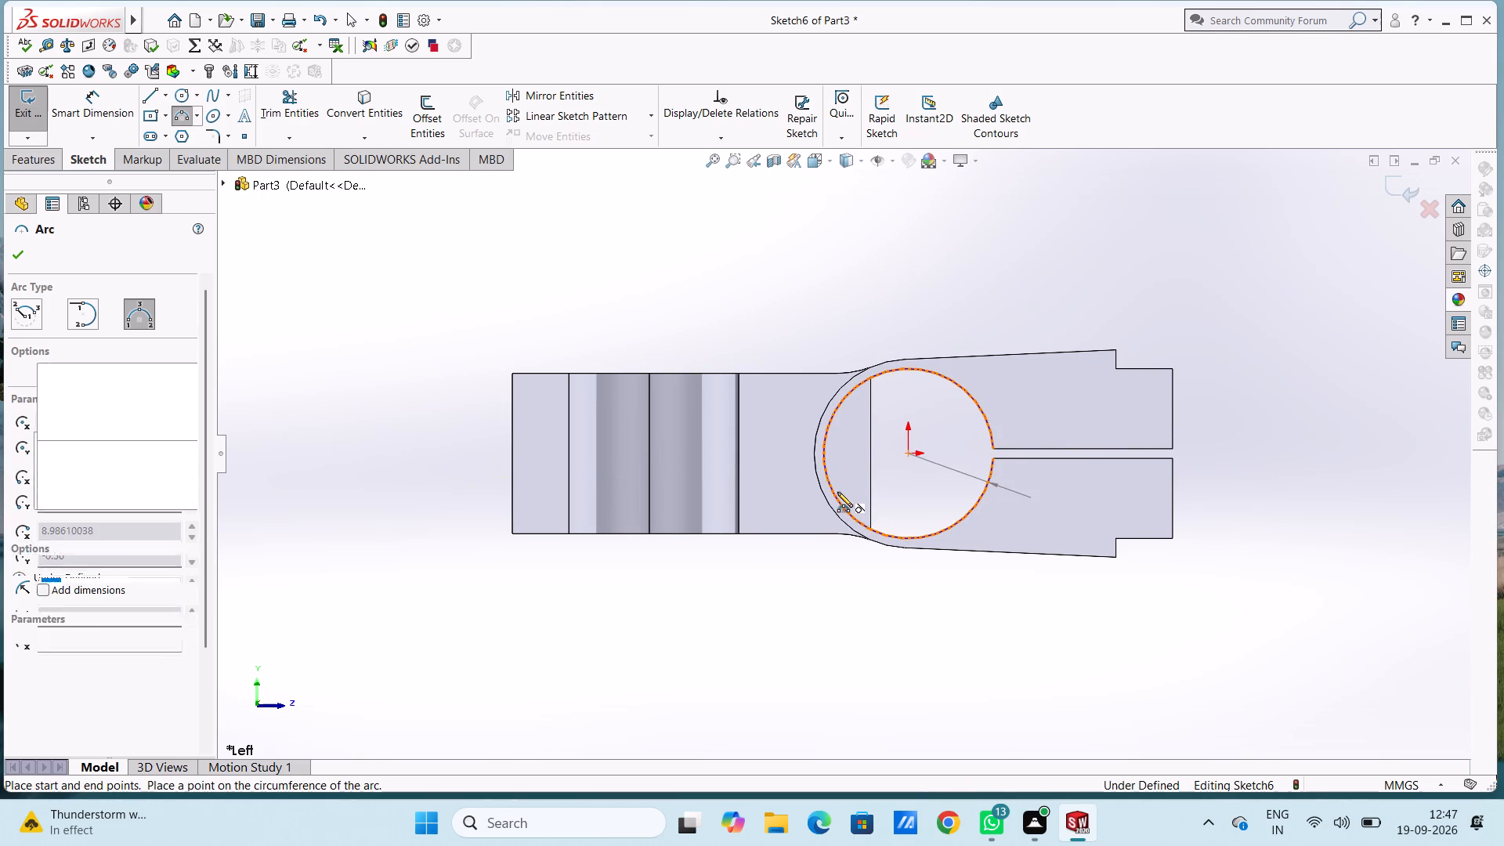
{"action": "key", "text": "Escape"}
{"action": "key", "text": "Escape"}
{"action": "key", "text": "Escape"}
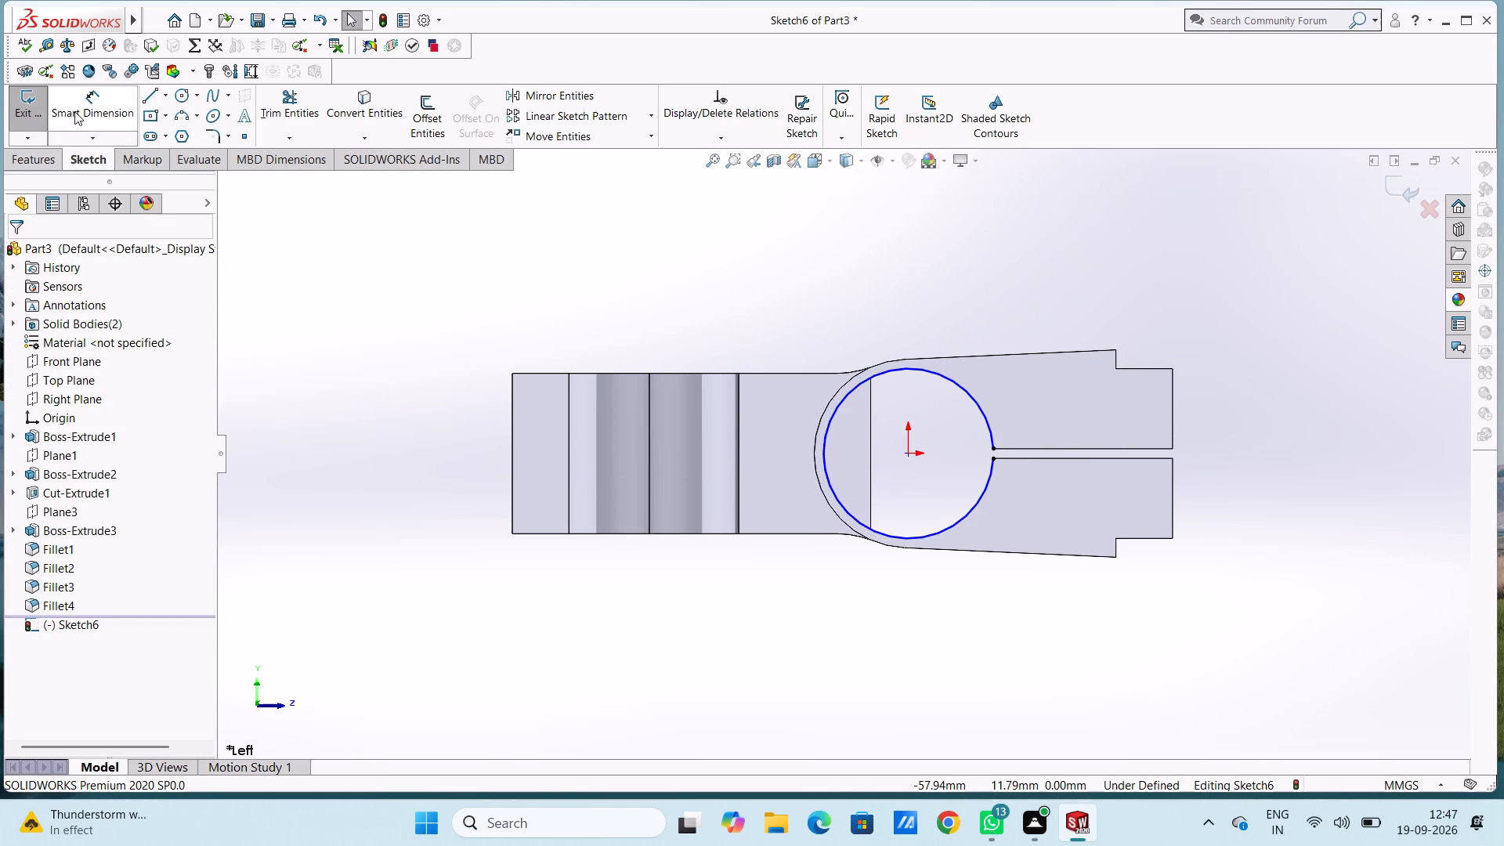
Dimension the bore arc's radius at 9 mm.
{"action": "left_click", "coordinate": [83, 113]}
{"action": "left_click_drag", "start_coordinate": [853, 515], "coordinate": [841, 535]}
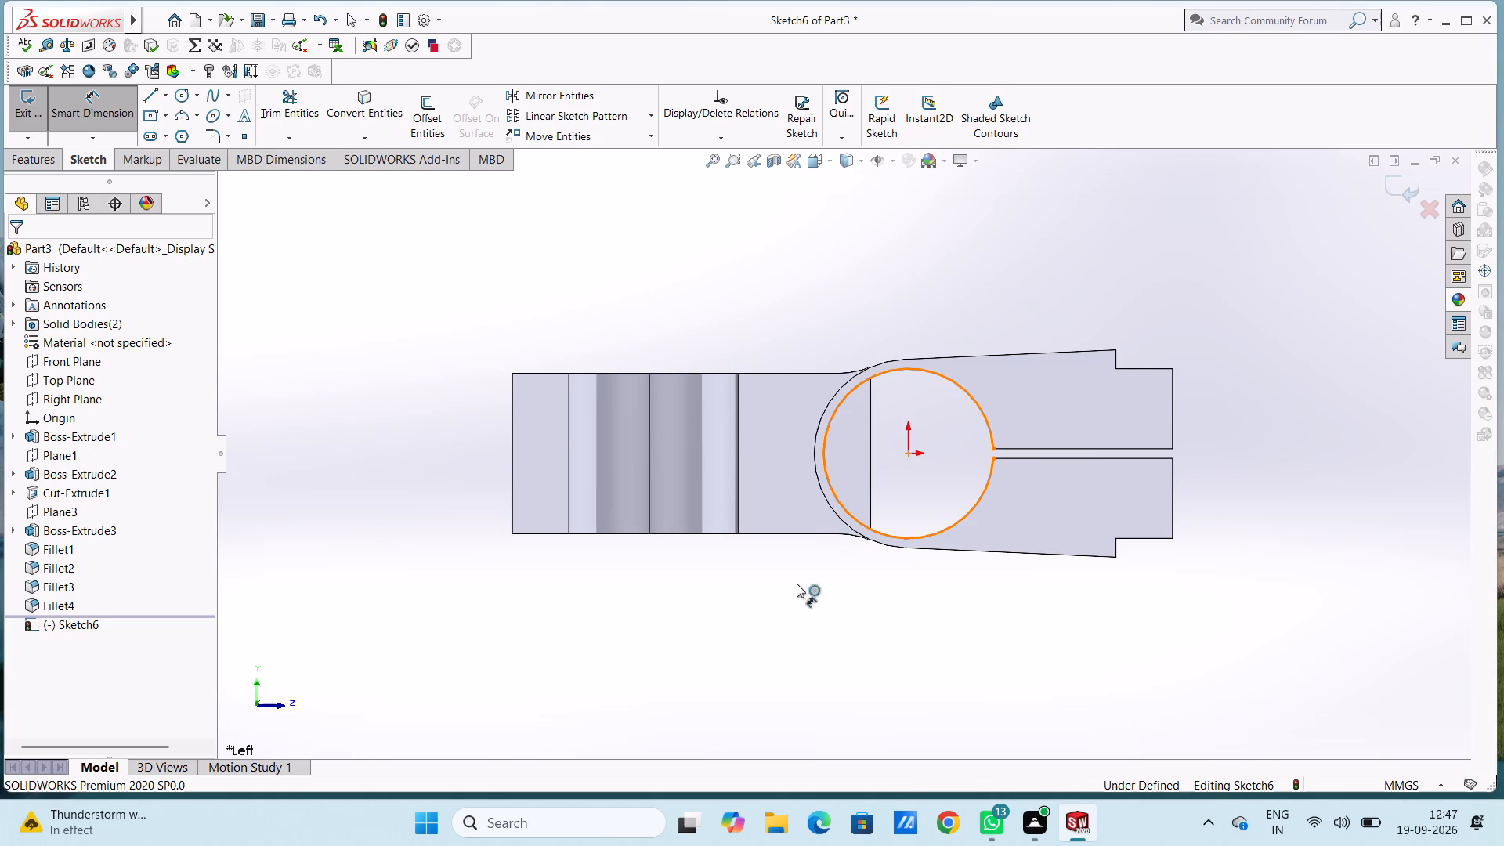
{"action": "left_click", "coordinate": [701, 648]}
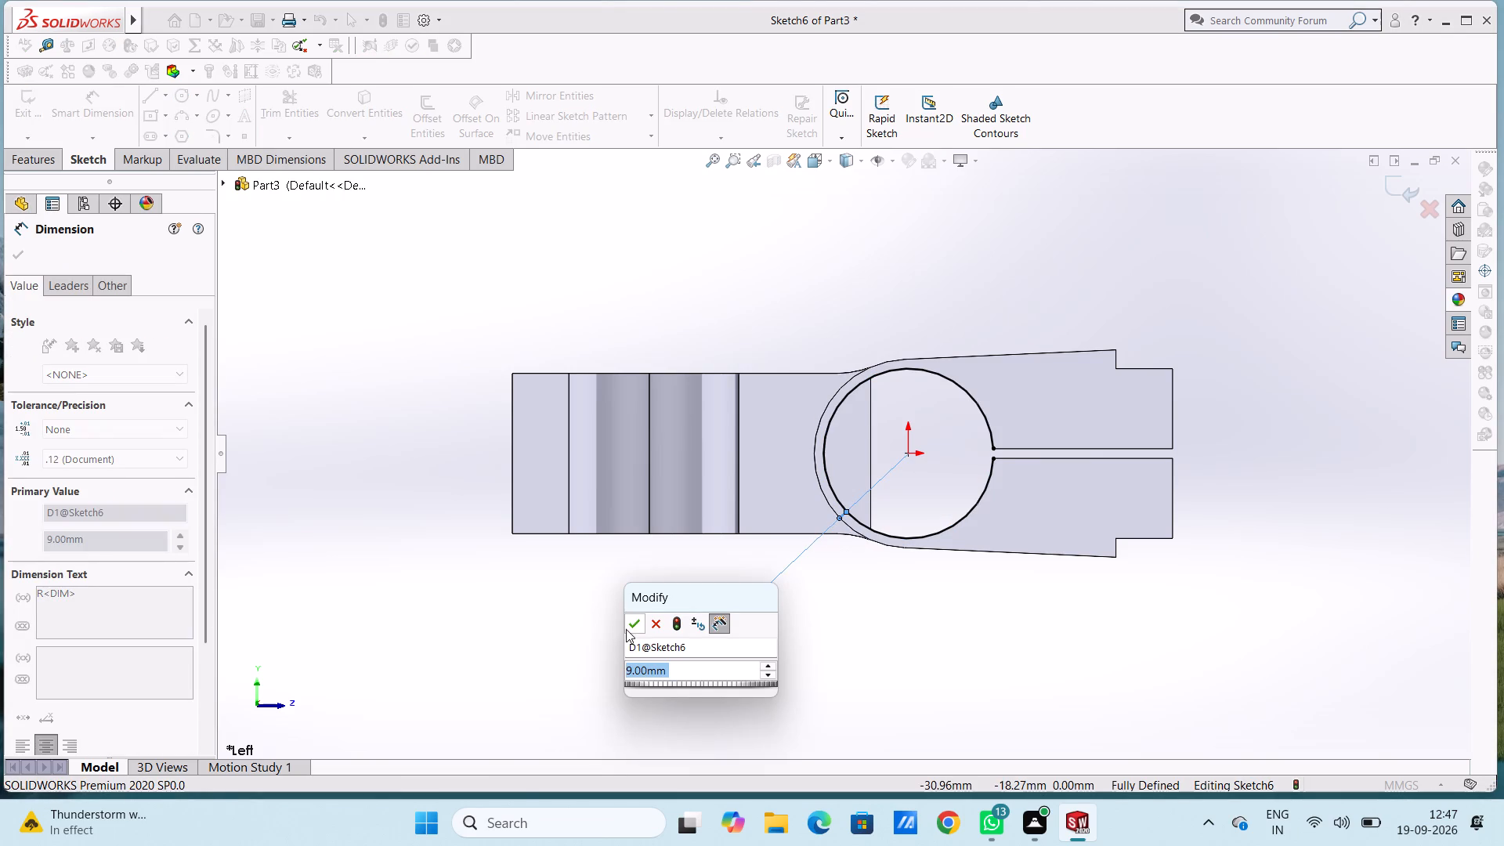
{"action": "left_click", "coordinate": [626, 629]}
{"action": "left_click", "coordinate": [621, 625]}
{"action": "key", "text": "Escape"}
{"action": "key", "text": "Escape"}
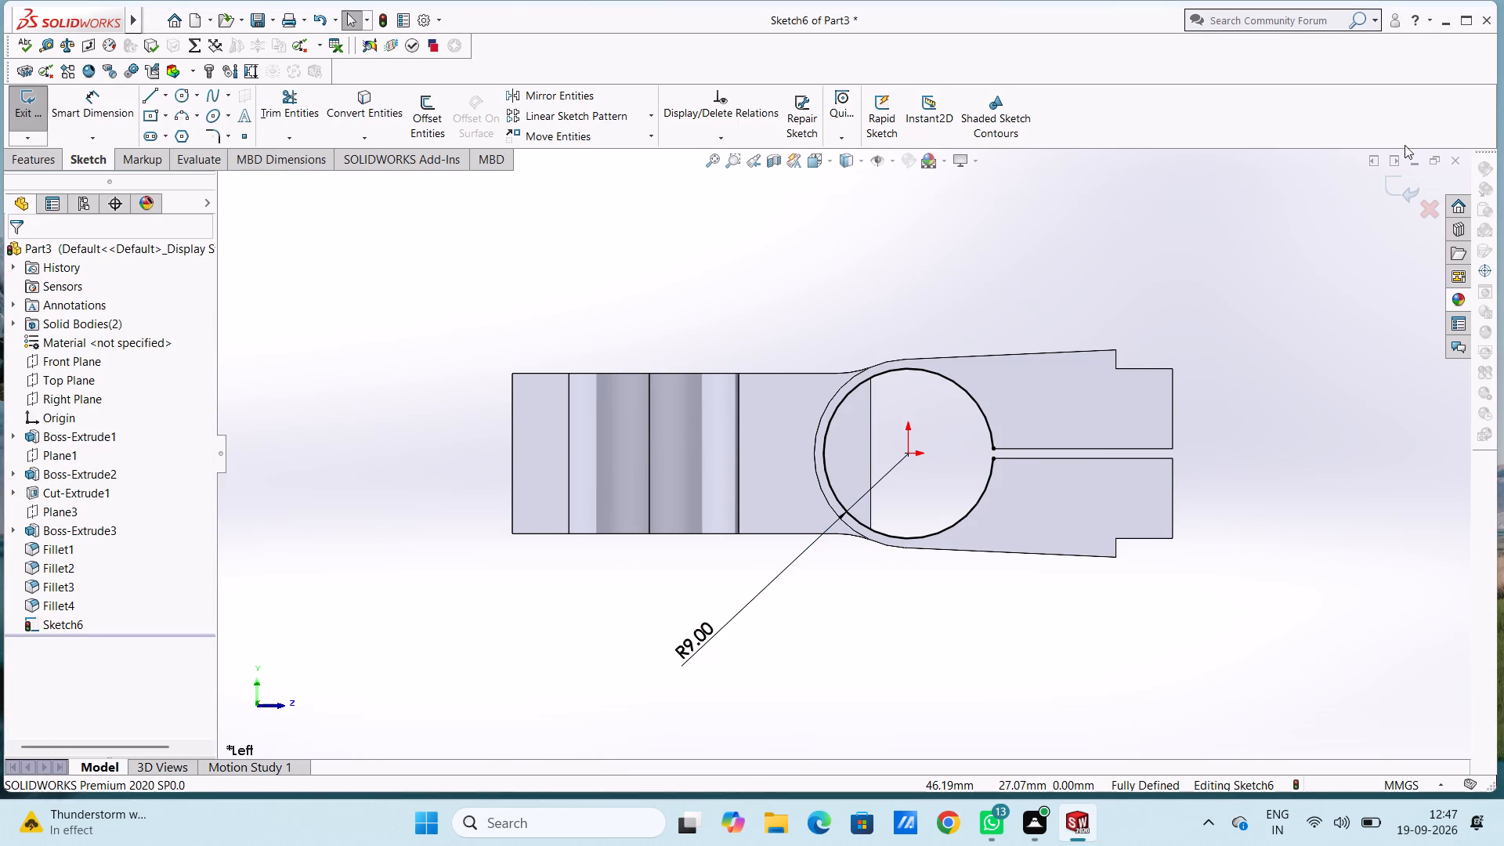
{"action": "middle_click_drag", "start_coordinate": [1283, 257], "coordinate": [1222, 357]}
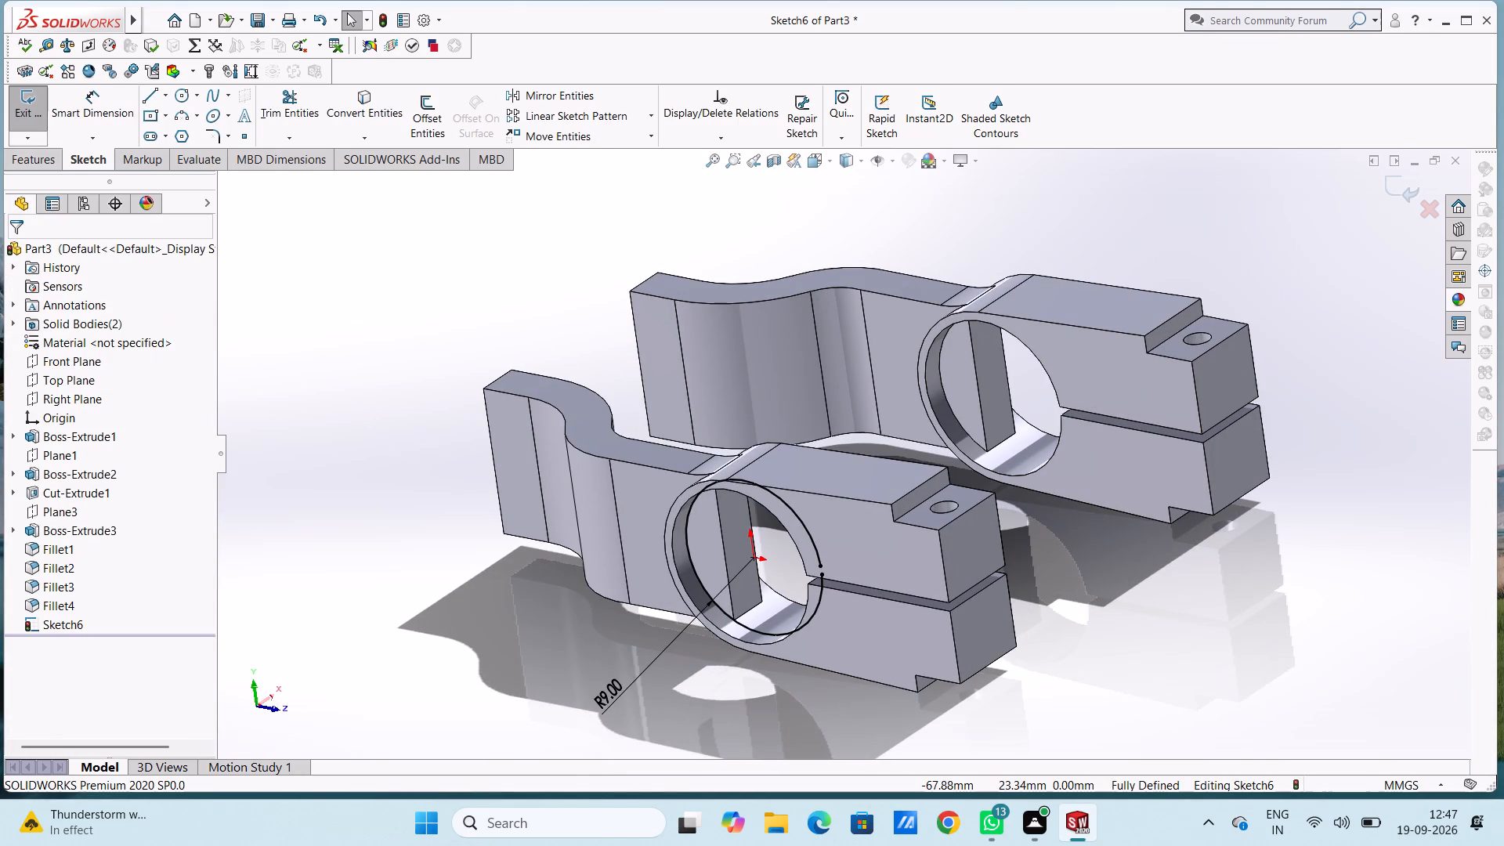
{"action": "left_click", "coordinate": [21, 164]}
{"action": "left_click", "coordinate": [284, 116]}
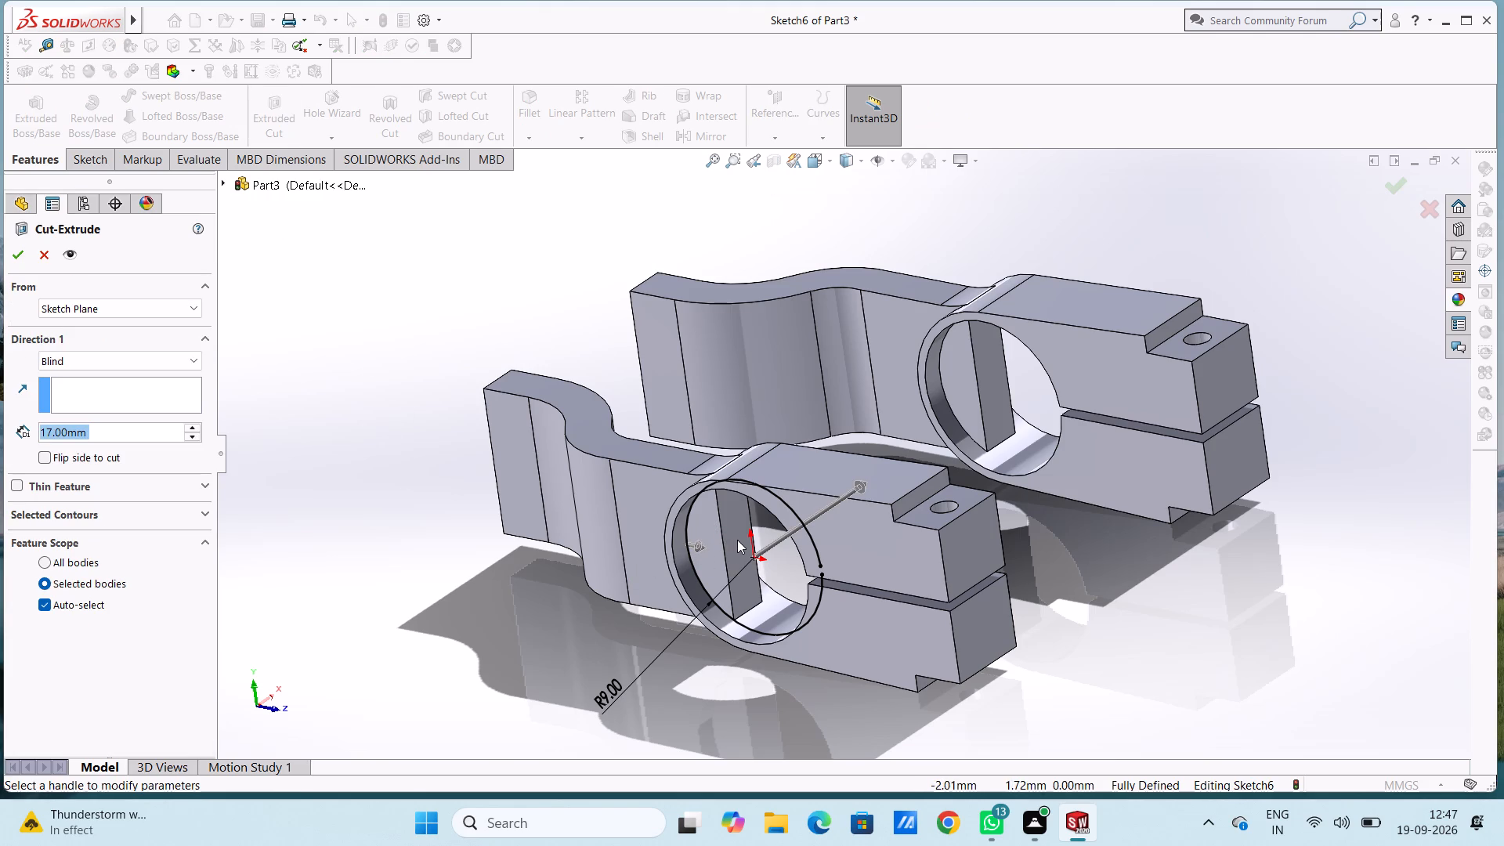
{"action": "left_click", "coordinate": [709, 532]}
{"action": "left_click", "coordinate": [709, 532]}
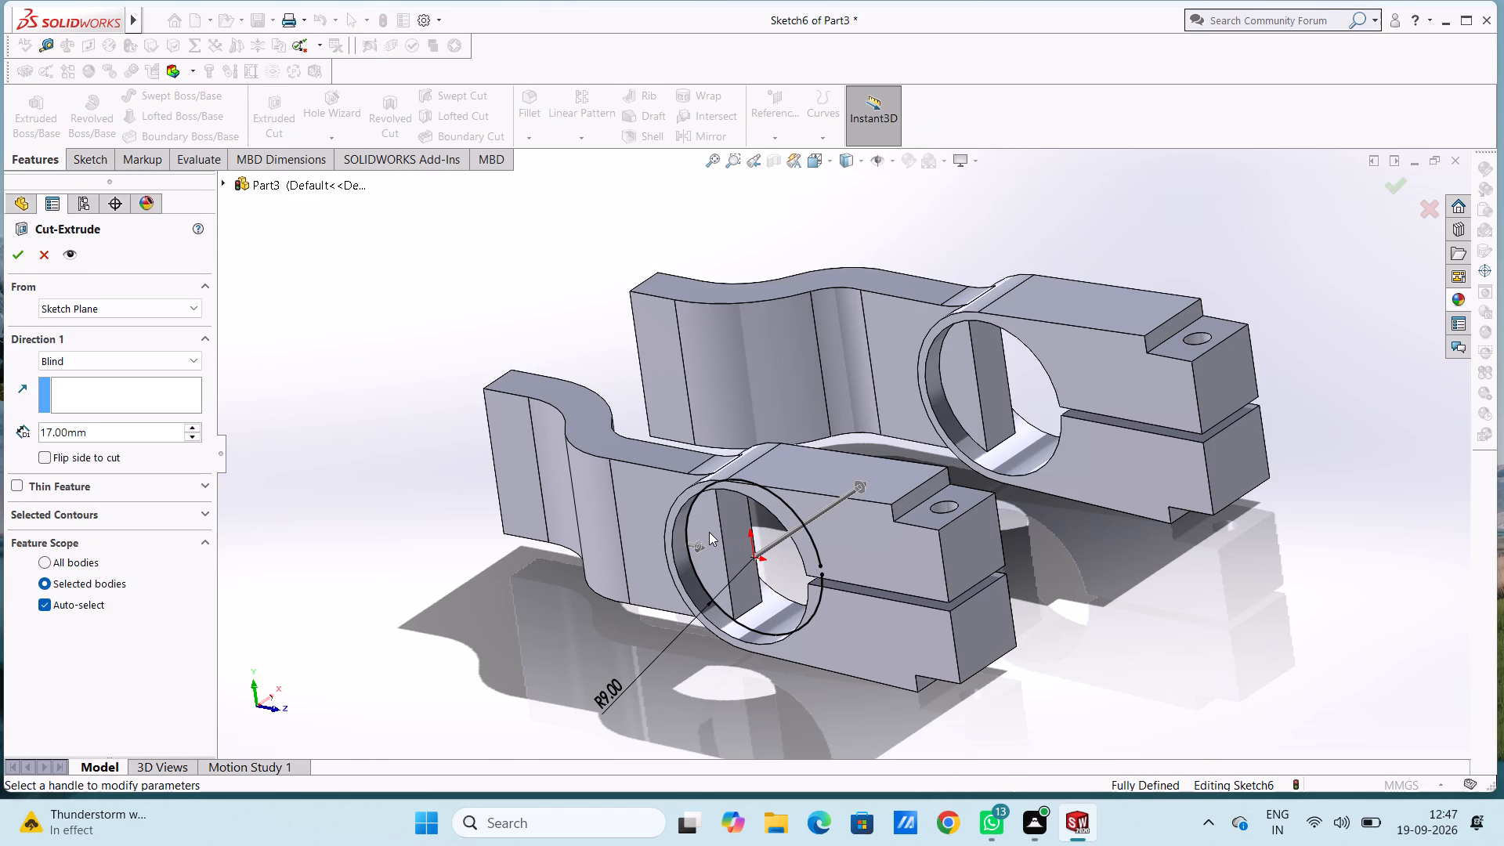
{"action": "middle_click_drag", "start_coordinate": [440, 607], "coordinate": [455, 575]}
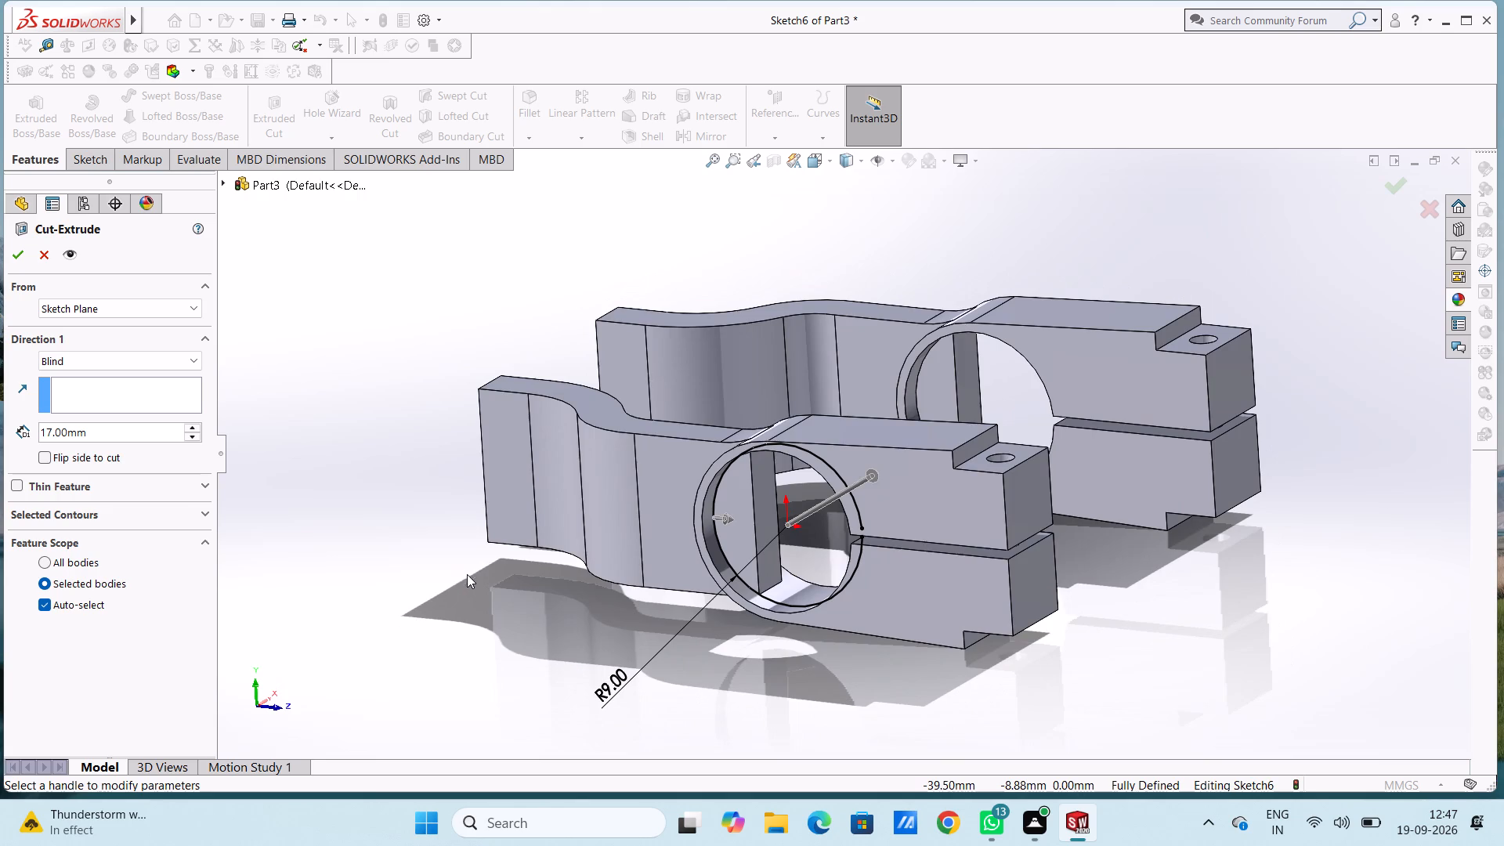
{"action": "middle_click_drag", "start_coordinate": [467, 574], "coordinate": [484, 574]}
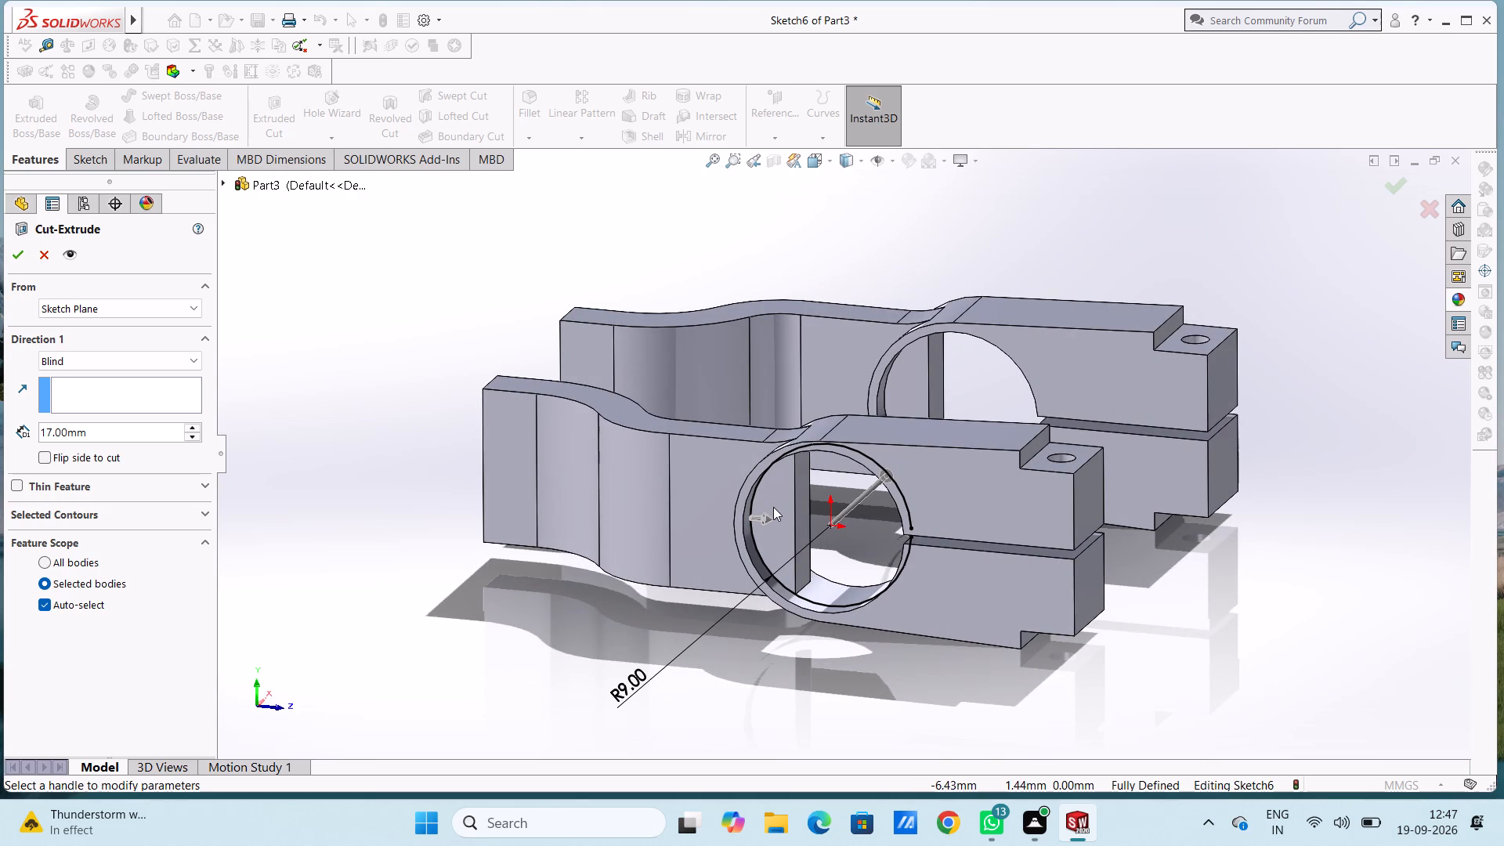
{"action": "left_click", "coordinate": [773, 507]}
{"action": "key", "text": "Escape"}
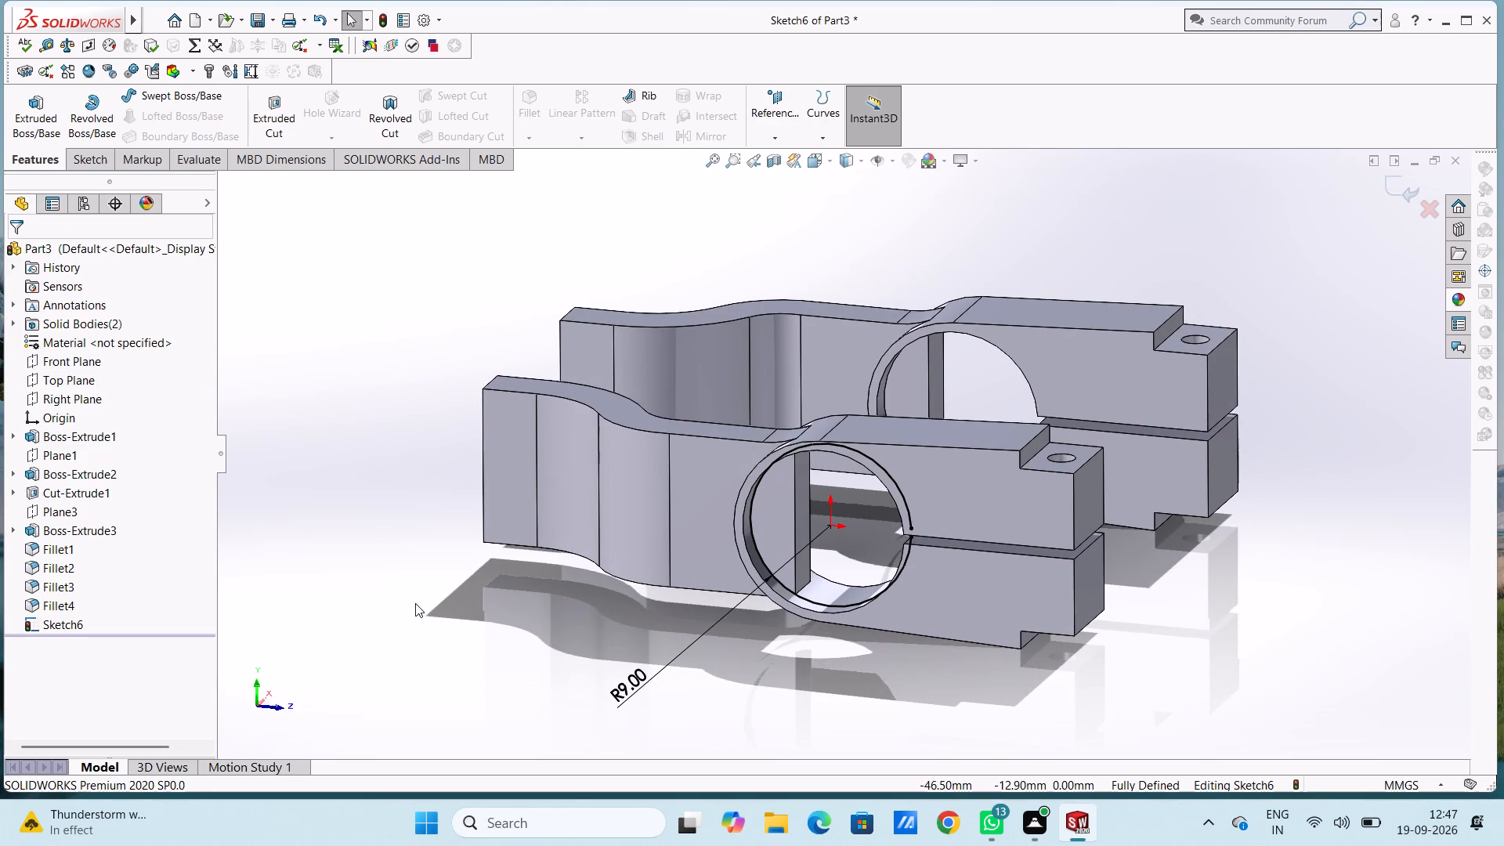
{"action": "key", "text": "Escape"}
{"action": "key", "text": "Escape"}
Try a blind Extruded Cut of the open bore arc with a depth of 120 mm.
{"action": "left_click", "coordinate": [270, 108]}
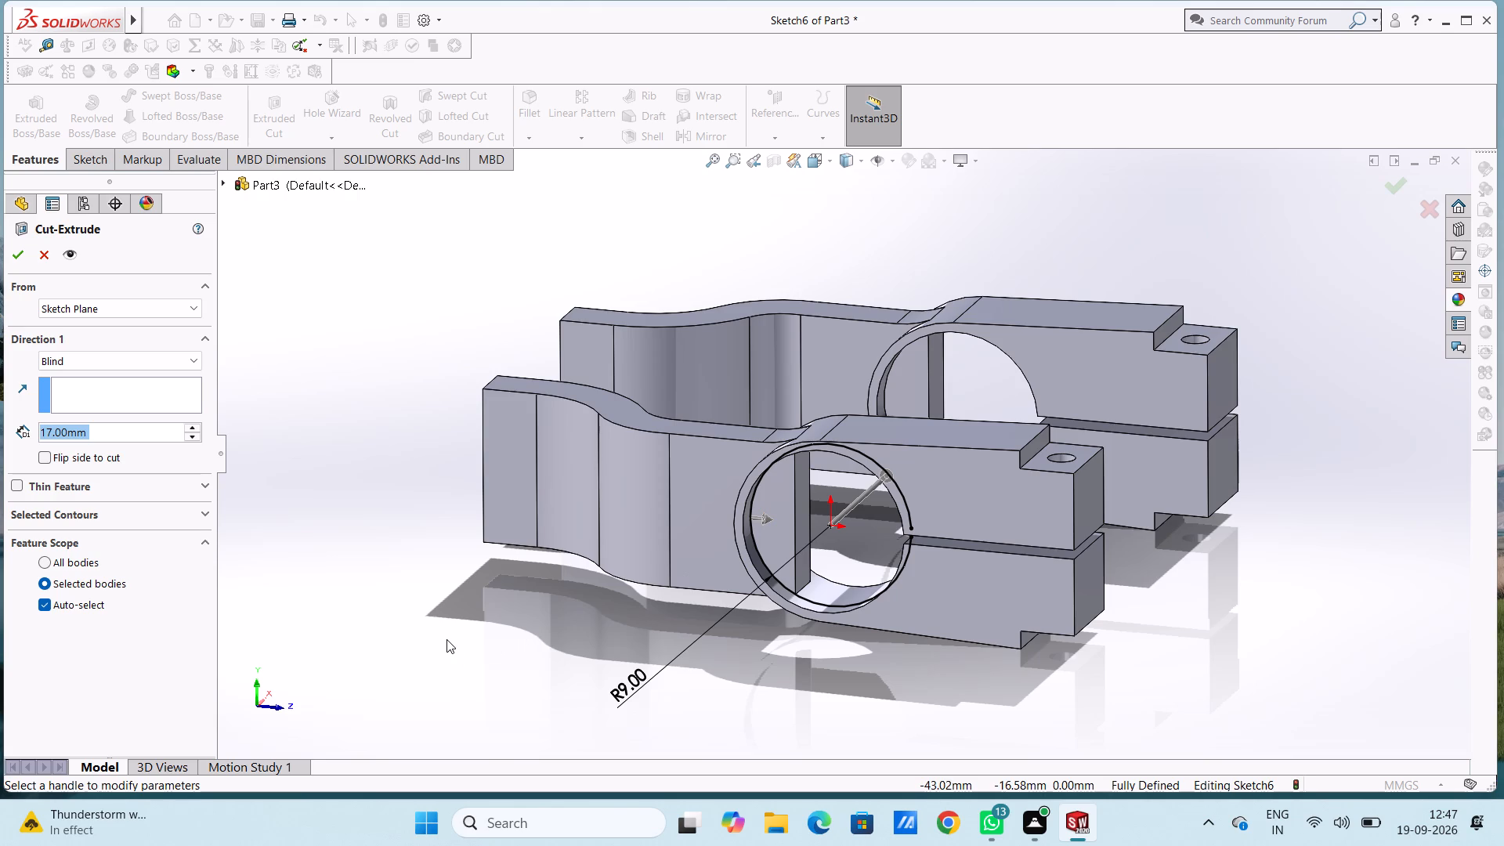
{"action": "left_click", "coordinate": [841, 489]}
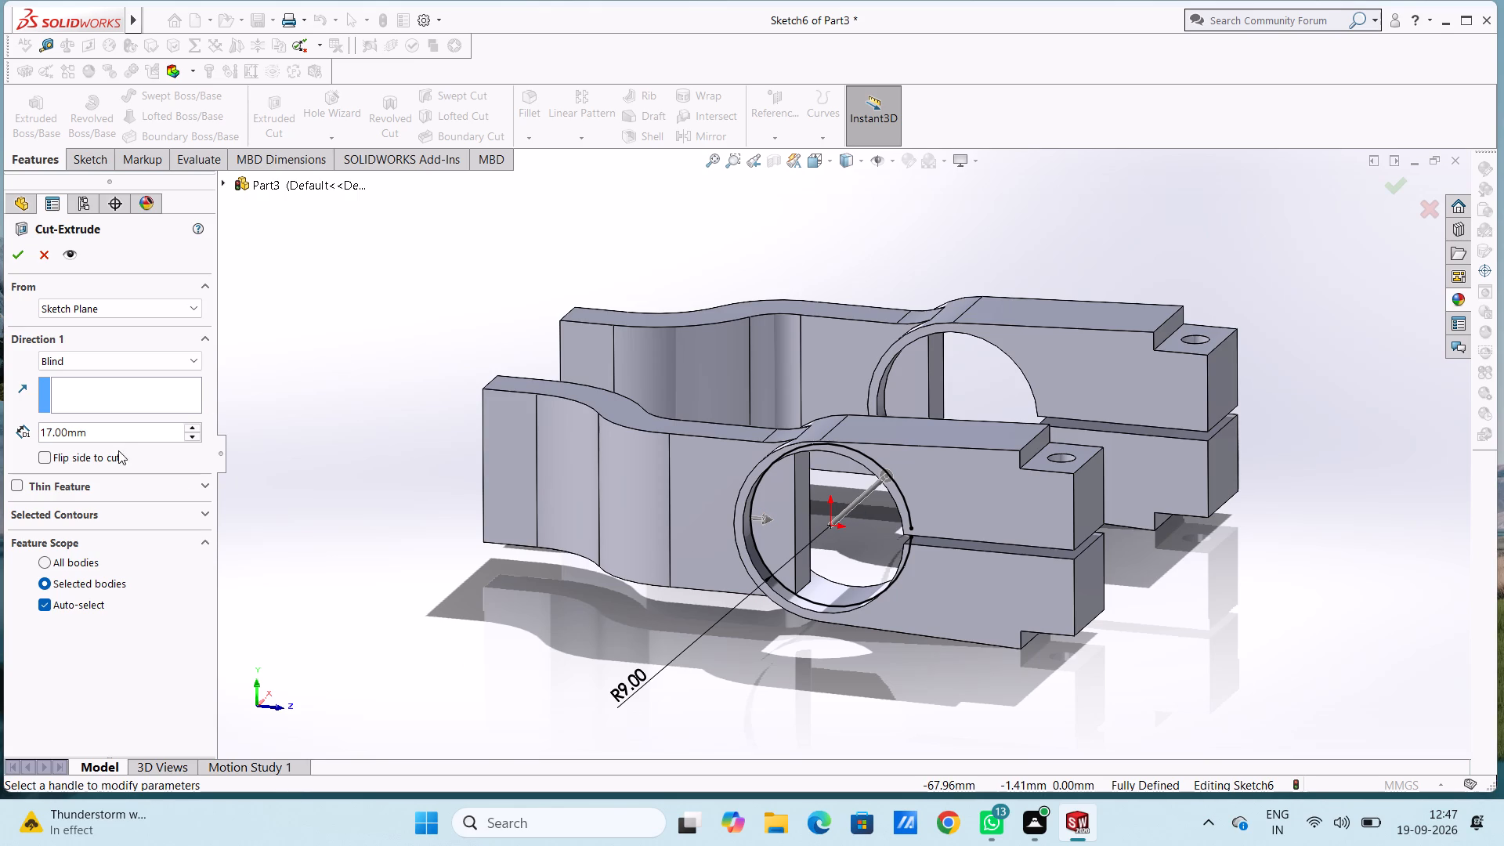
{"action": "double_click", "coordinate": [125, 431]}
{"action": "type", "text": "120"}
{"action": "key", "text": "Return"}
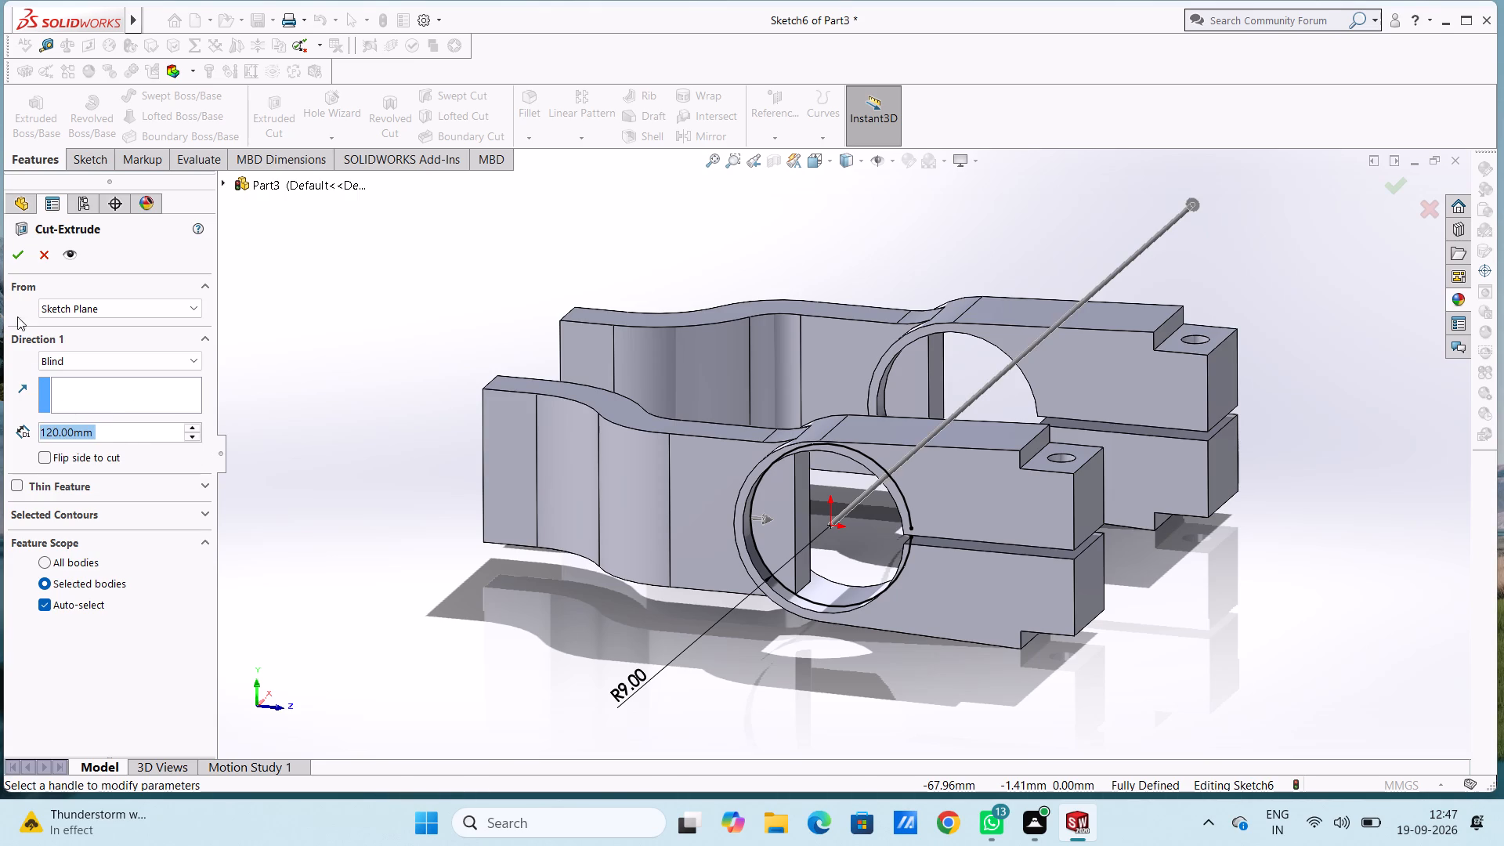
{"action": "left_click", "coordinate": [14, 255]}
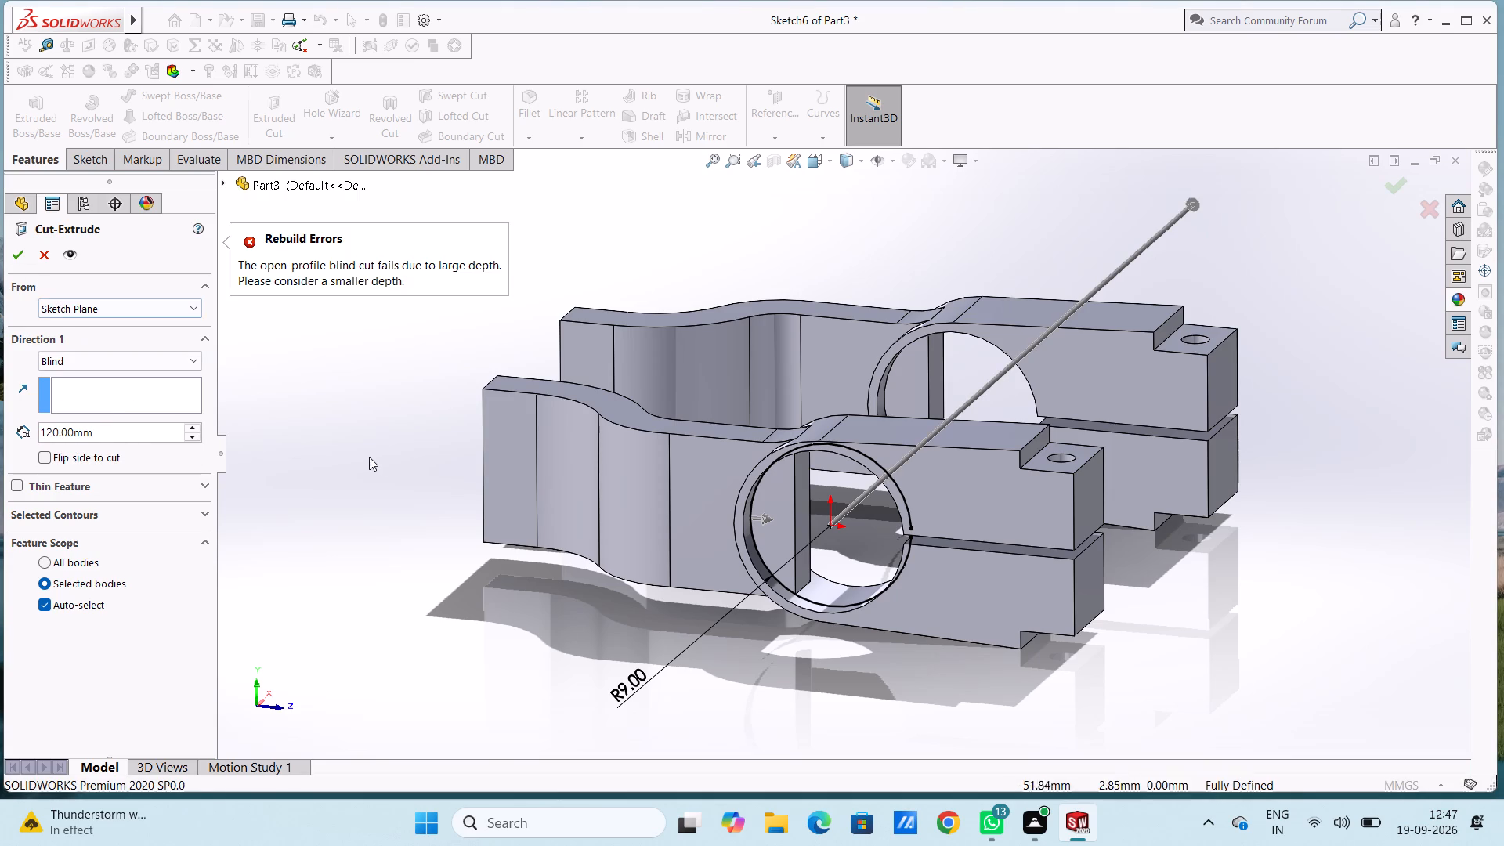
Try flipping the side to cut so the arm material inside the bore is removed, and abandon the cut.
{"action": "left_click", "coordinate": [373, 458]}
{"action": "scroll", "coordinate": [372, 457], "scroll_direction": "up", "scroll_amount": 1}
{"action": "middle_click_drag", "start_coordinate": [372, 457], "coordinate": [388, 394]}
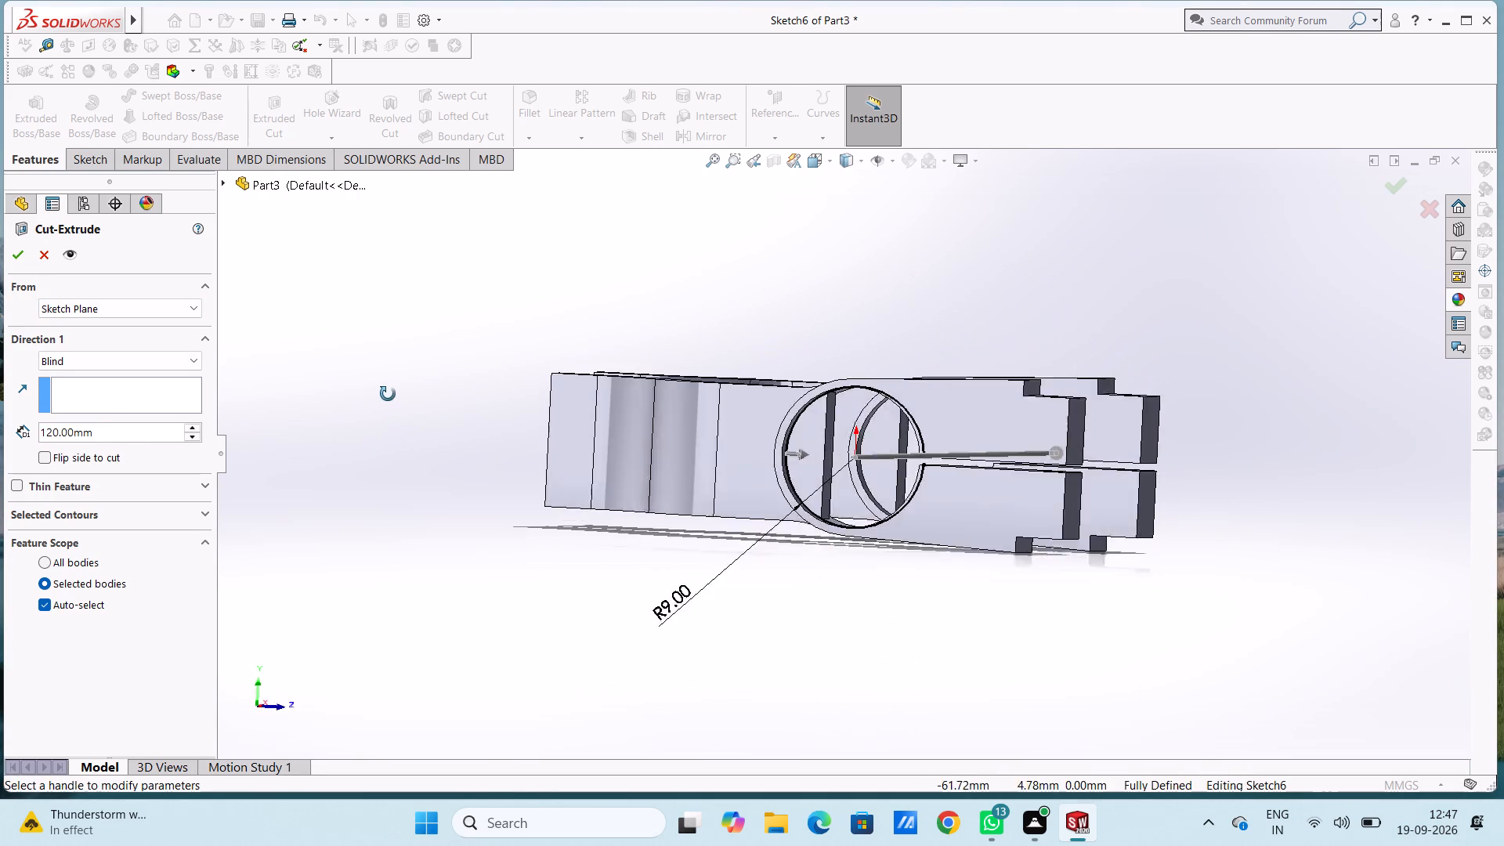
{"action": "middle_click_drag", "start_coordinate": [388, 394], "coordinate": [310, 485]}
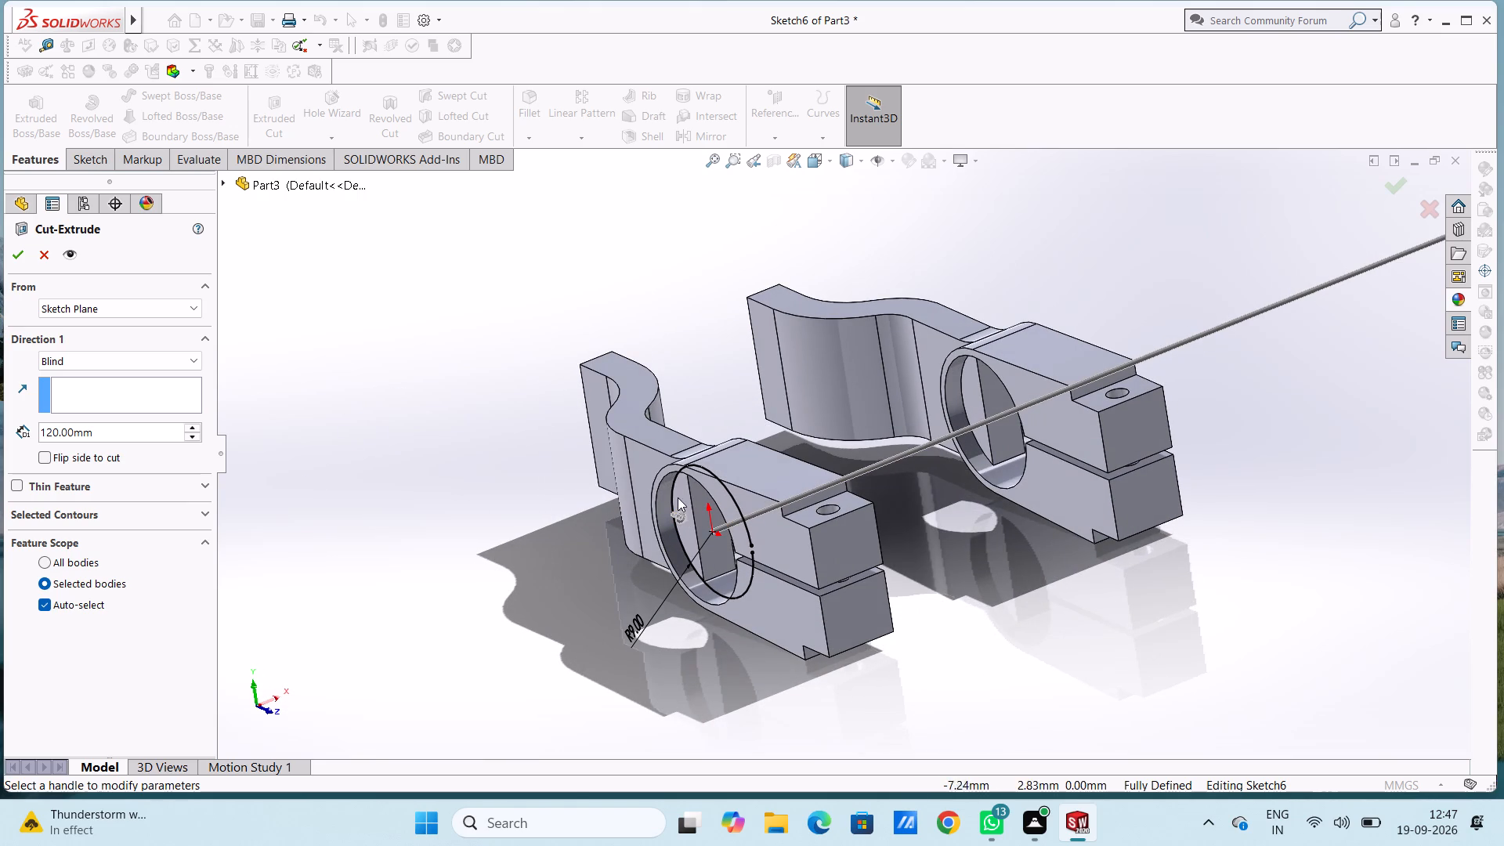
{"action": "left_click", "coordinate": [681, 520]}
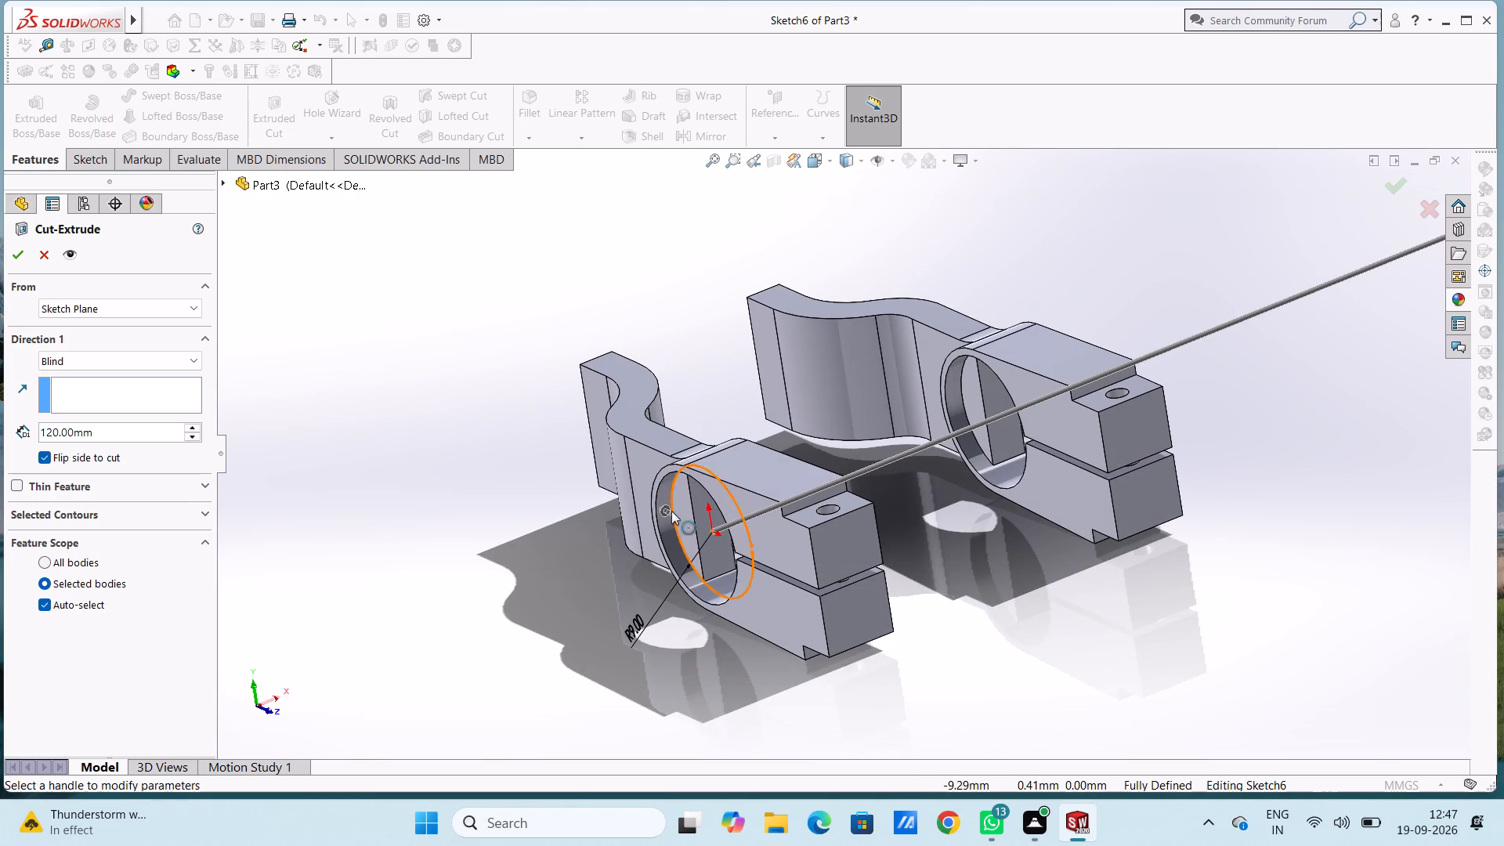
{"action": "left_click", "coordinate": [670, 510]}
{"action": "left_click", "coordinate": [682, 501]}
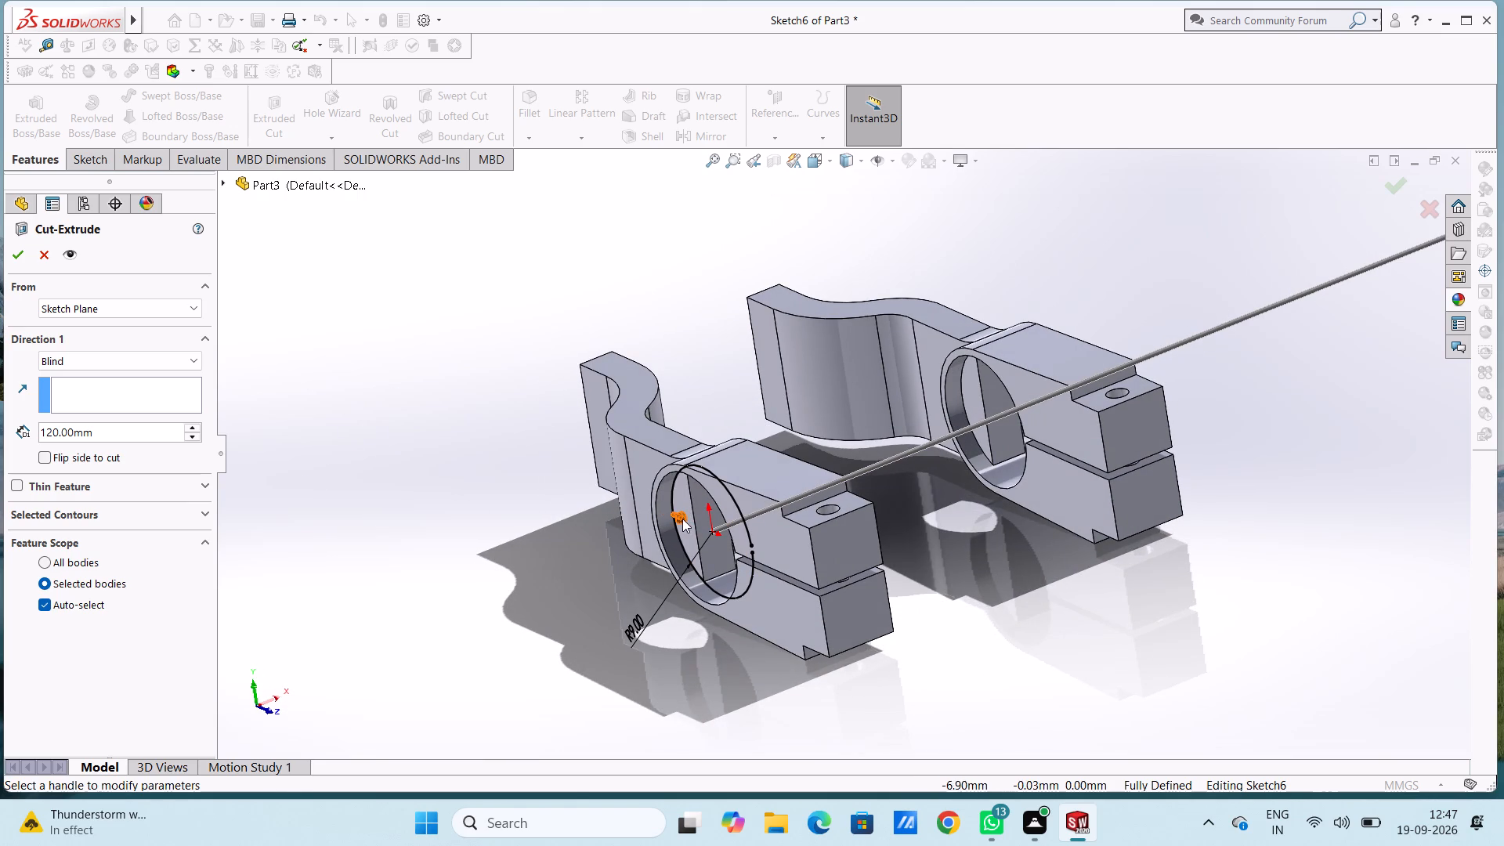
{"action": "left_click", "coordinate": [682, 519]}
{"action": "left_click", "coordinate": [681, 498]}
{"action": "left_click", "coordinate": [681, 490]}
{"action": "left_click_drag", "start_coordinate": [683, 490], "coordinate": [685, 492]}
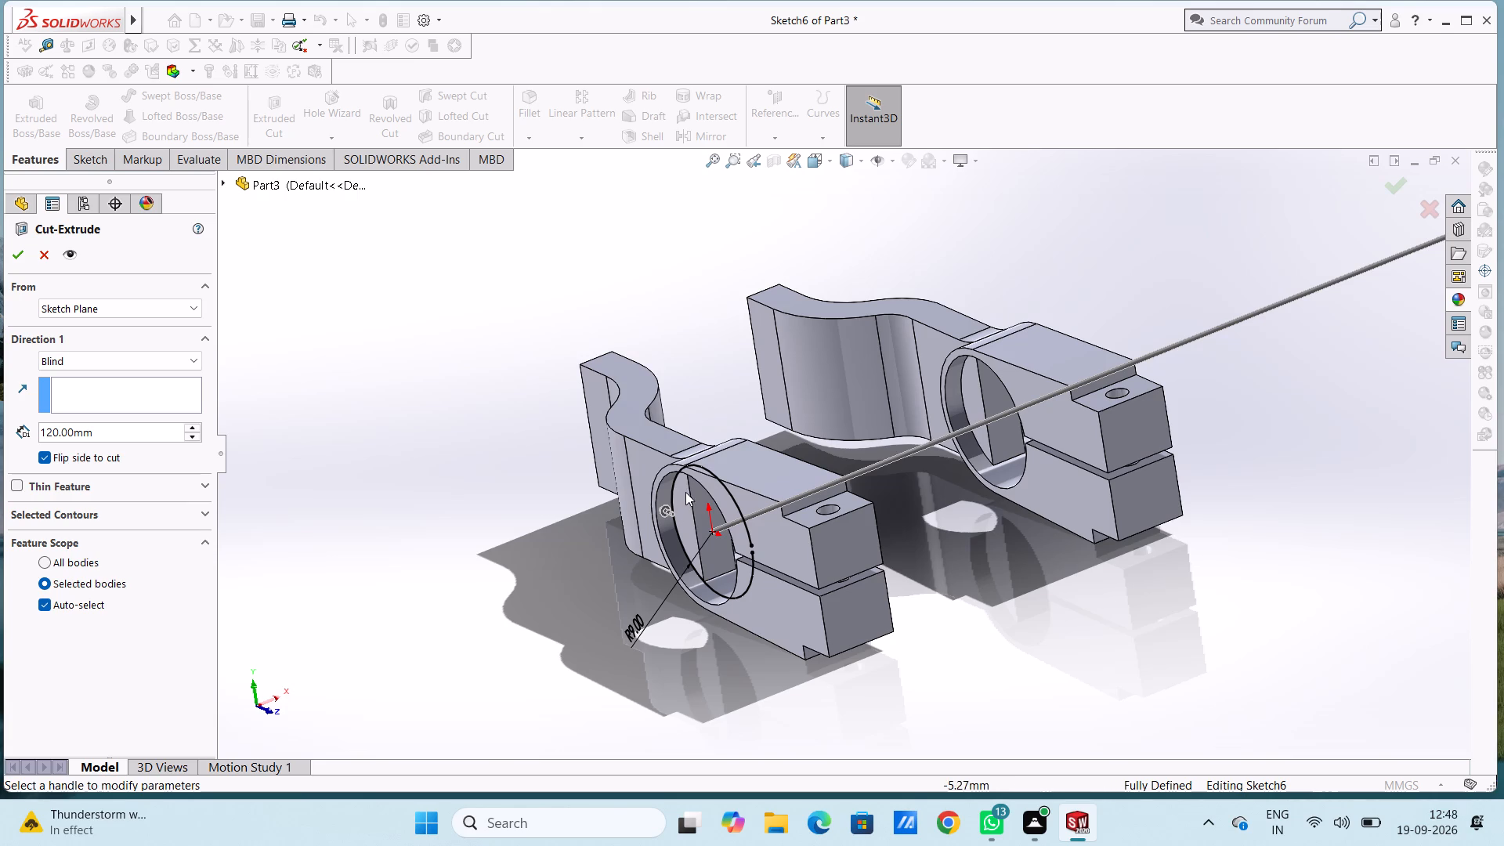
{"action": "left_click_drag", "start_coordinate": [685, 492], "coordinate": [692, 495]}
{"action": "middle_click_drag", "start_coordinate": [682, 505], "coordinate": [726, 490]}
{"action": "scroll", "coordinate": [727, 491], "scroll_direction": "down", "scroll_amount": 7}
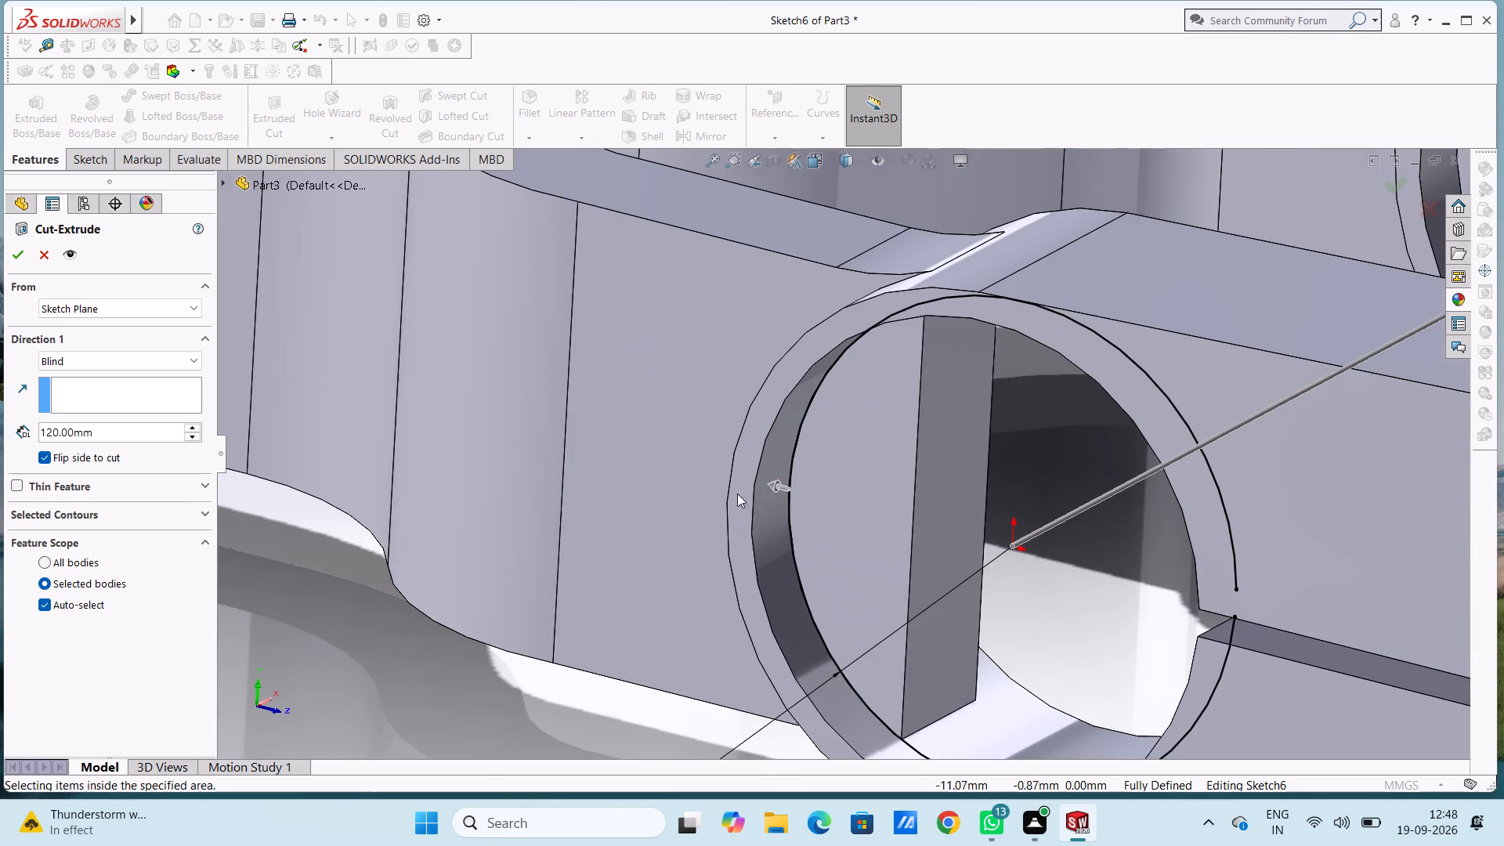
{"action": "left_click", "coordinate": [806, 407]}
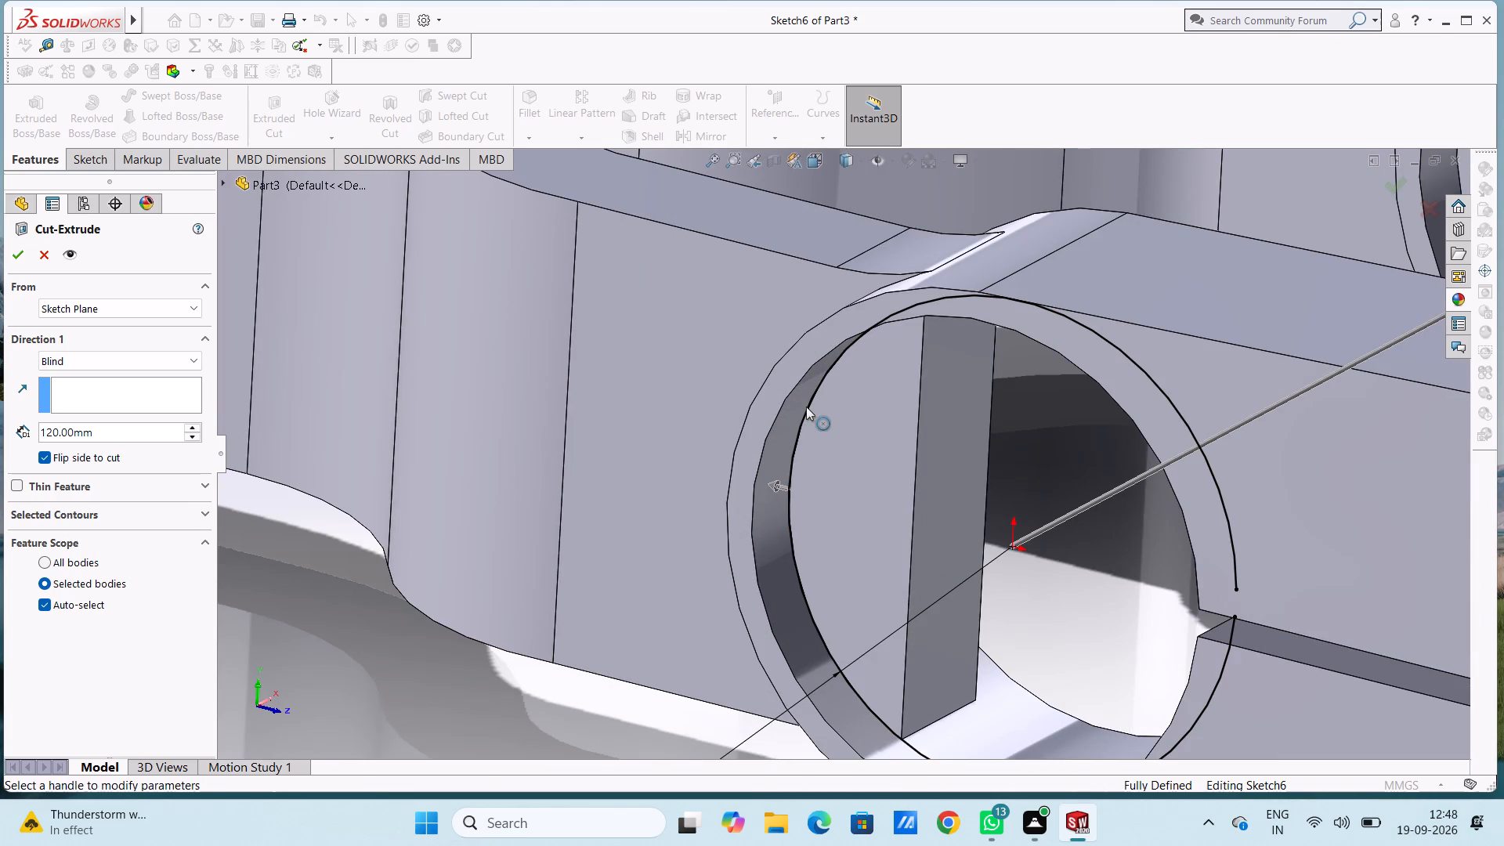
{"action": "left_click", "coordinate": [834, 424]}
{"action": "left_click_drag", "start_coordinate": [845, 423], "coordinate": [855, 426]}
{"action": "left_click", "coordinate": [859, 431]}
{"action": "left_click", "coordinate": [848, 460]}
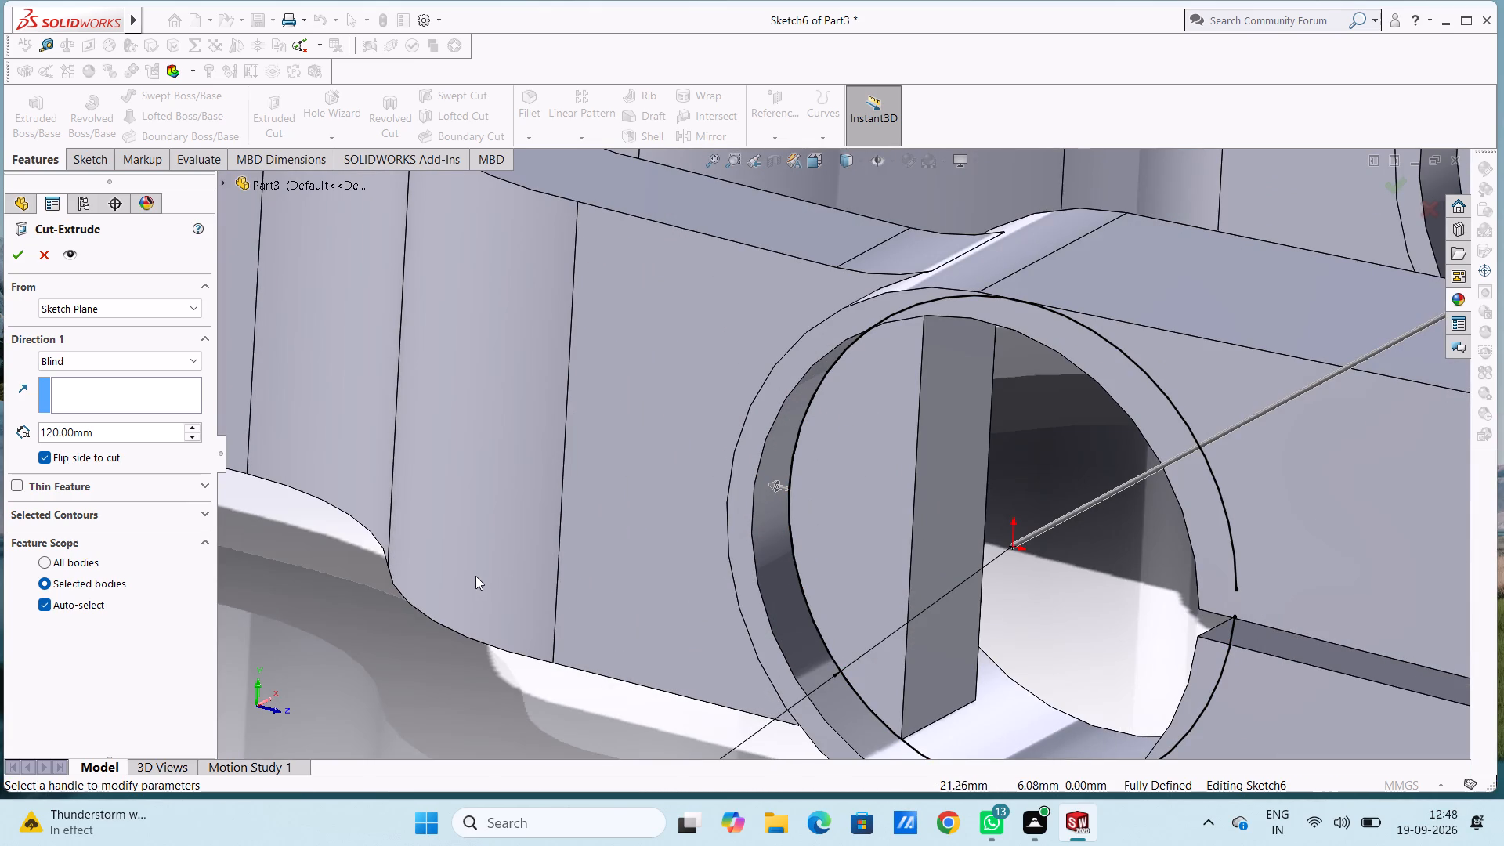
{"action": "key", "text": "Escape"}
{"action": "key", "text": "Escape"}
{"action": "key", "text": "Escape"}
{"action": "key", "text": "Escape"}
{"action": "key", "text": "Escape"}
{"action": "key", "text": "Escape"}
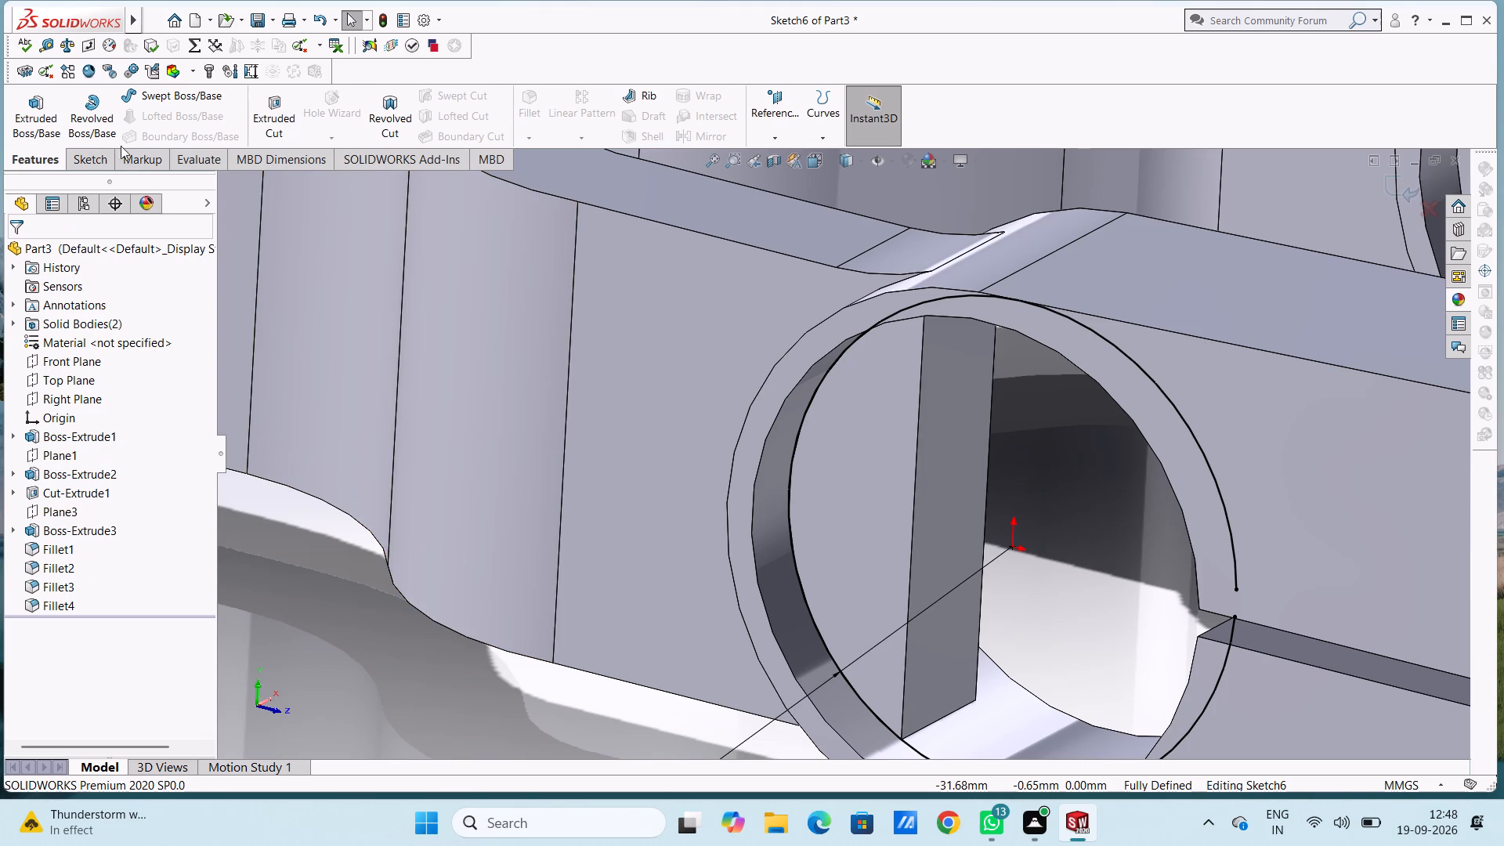
In the Left view, draw a vertical line about 16.12 mm long across the bore arc along the arm's end edge.
{"action": "left_click", "coordinate": [92, 162]}
{"action": "left_click", "coordinate": [152, 94]}
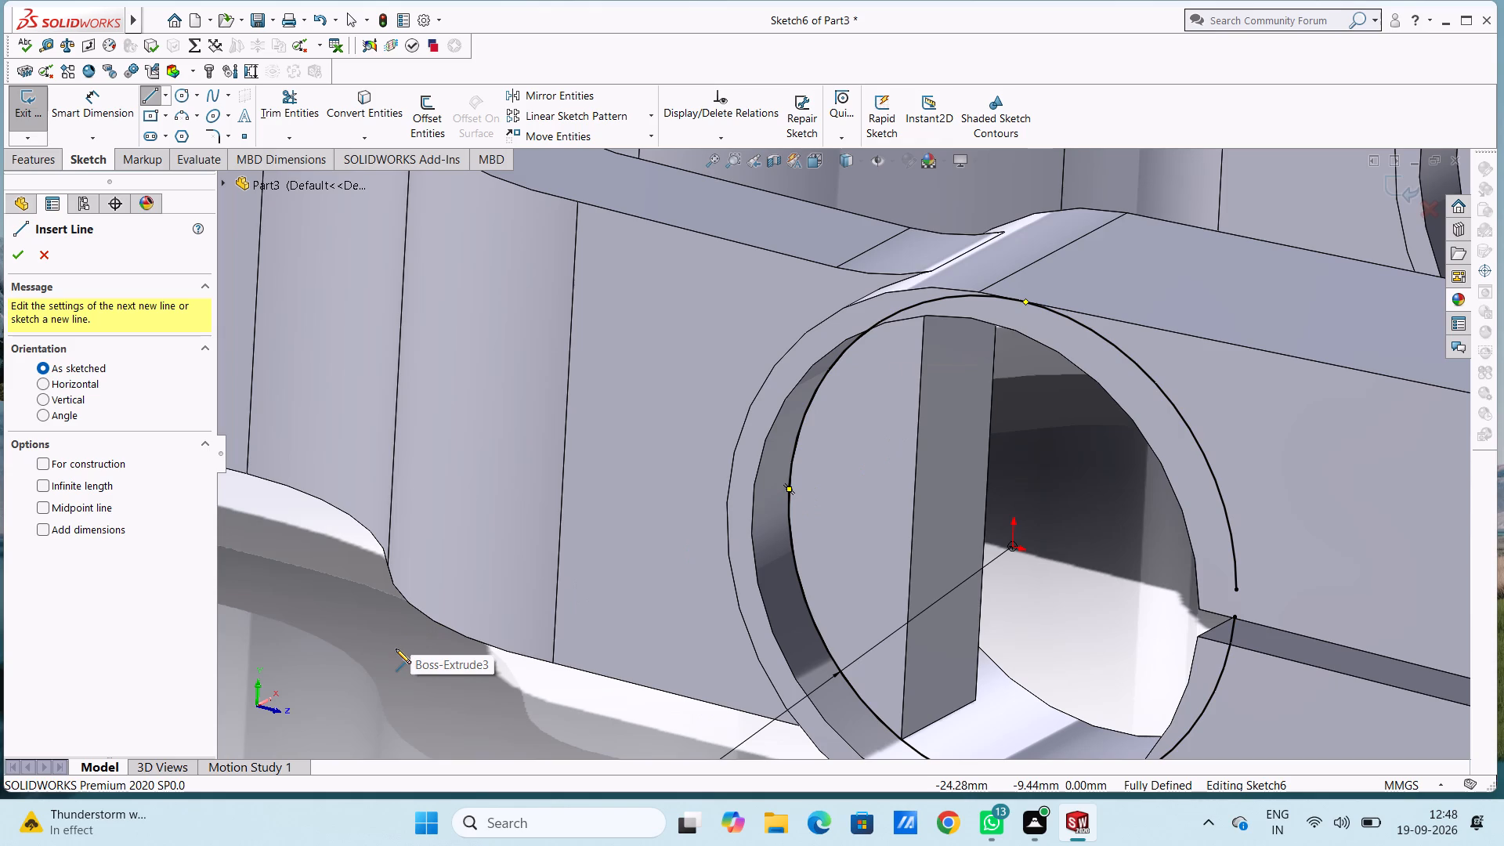
{"action": "key", "text": "ctrl+1"}
{"action": "key", "text": "ctrl+3"}
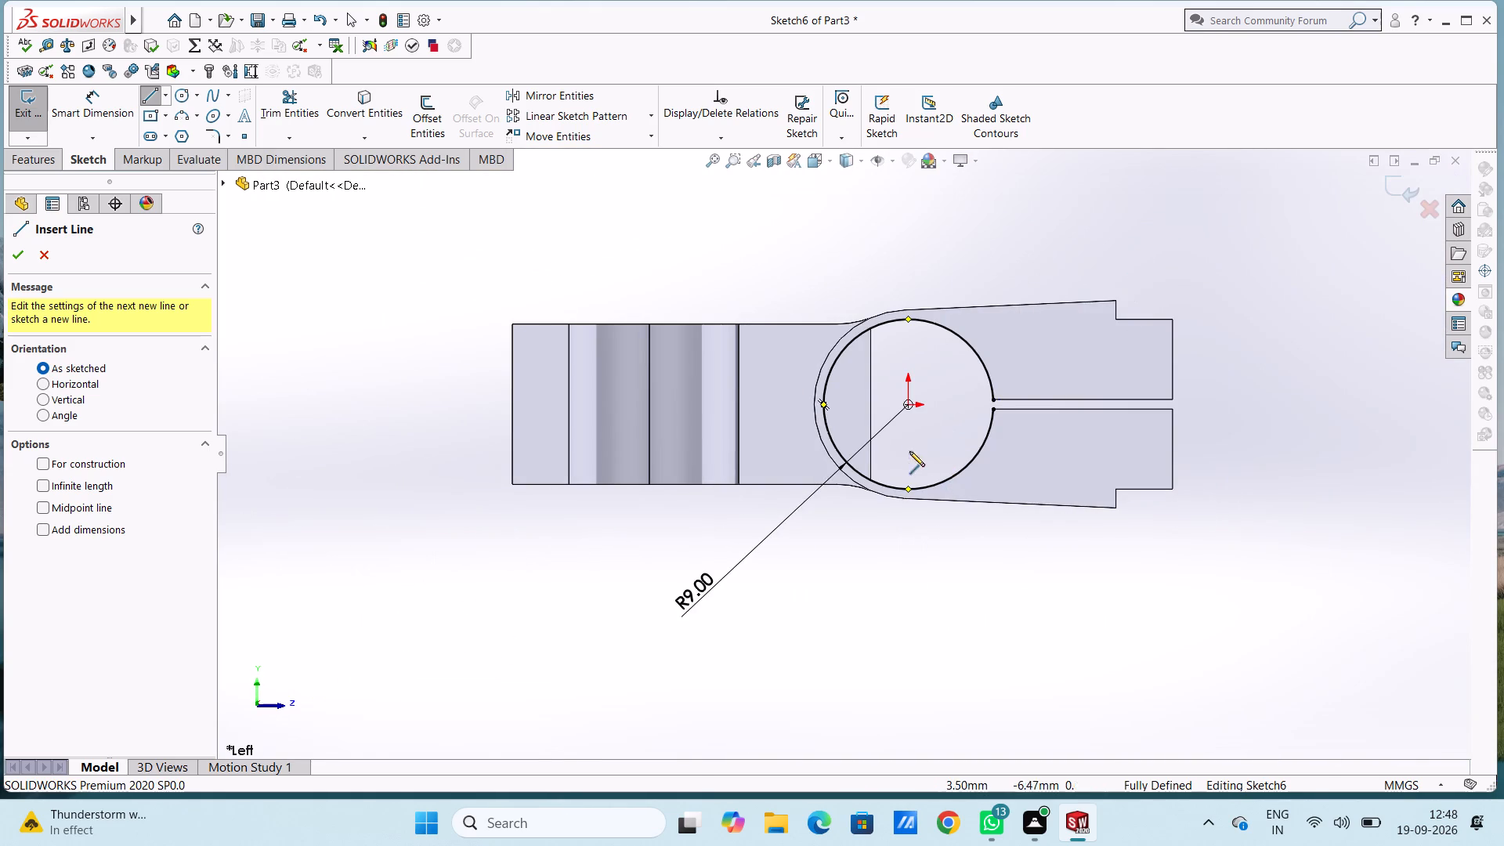
{"action": "scroll", "coordinate": [898, 426], "scroll_direction": "down", "scroll_amount": 5}
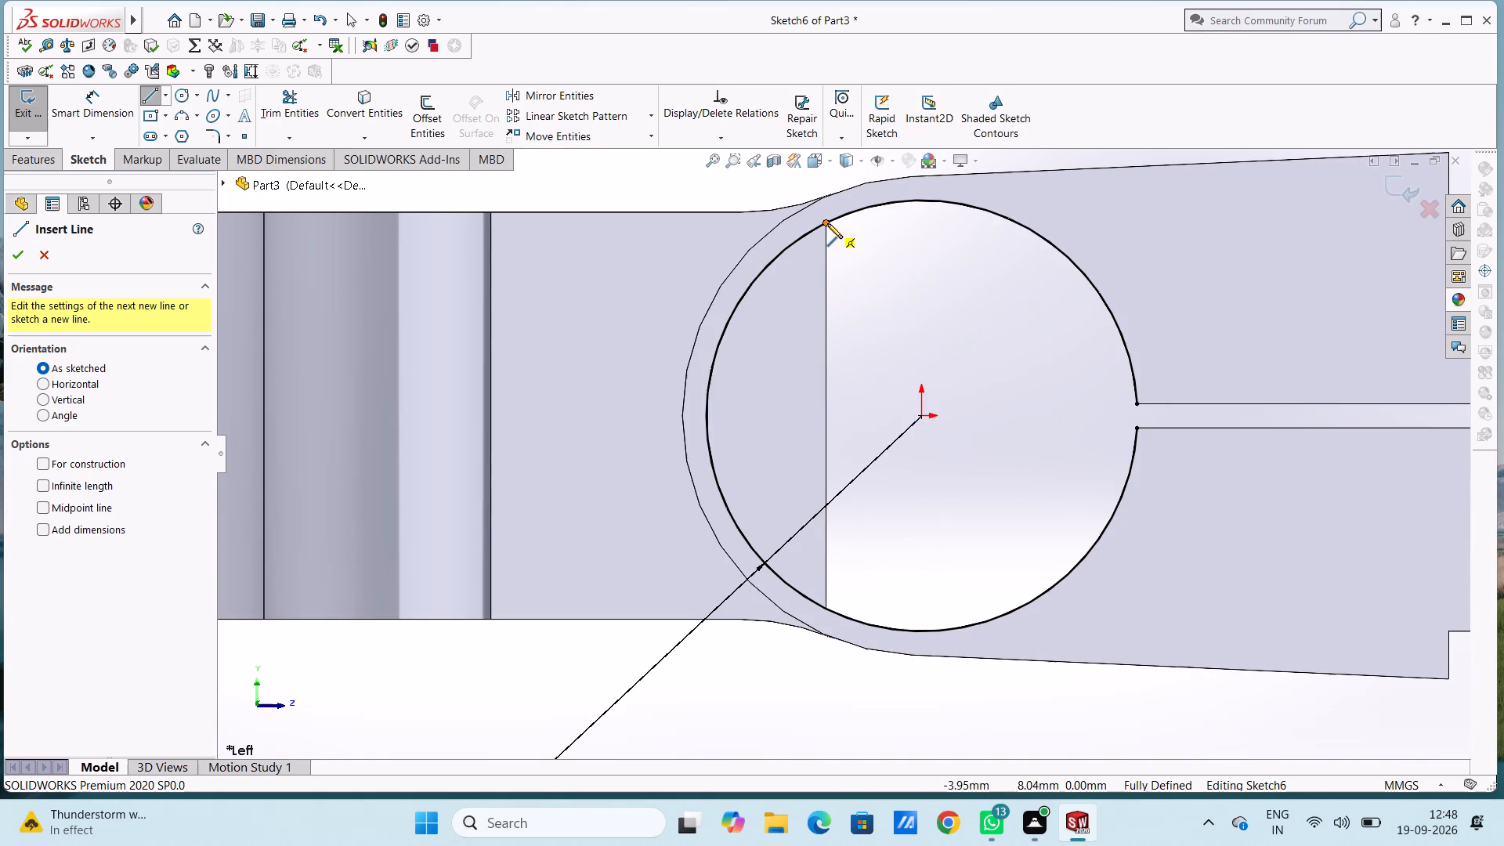
{"action": "left_click", "coordinate": [827, 223]}
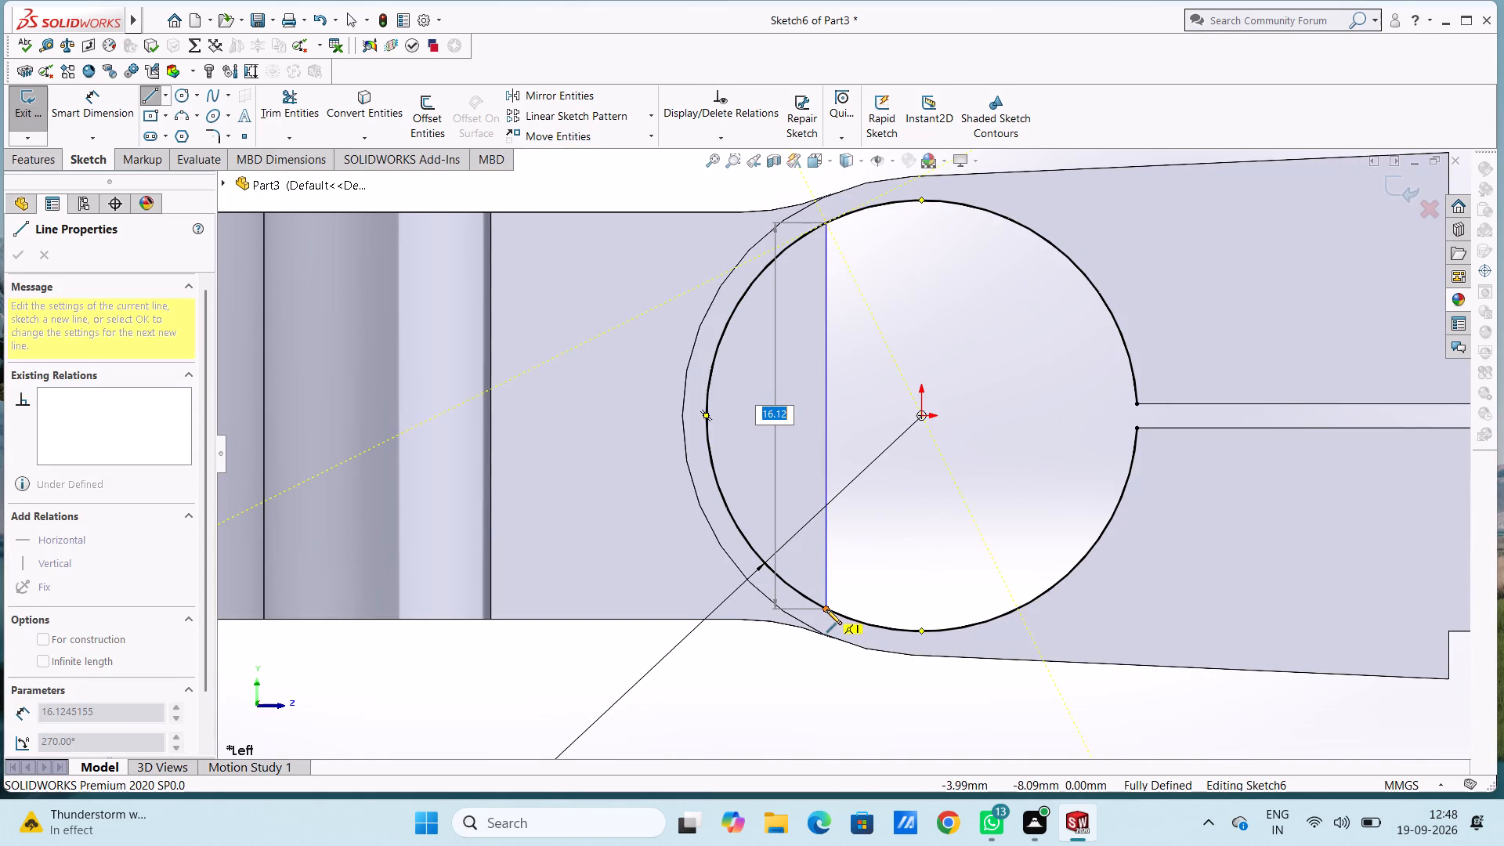
{"action": "left_click", "coordinate": [826, 609]}
{"action": "key", "text": "Escape"}
{"action": "key", "text": "Escape"}
{"action": "key", "text": "Escape"}
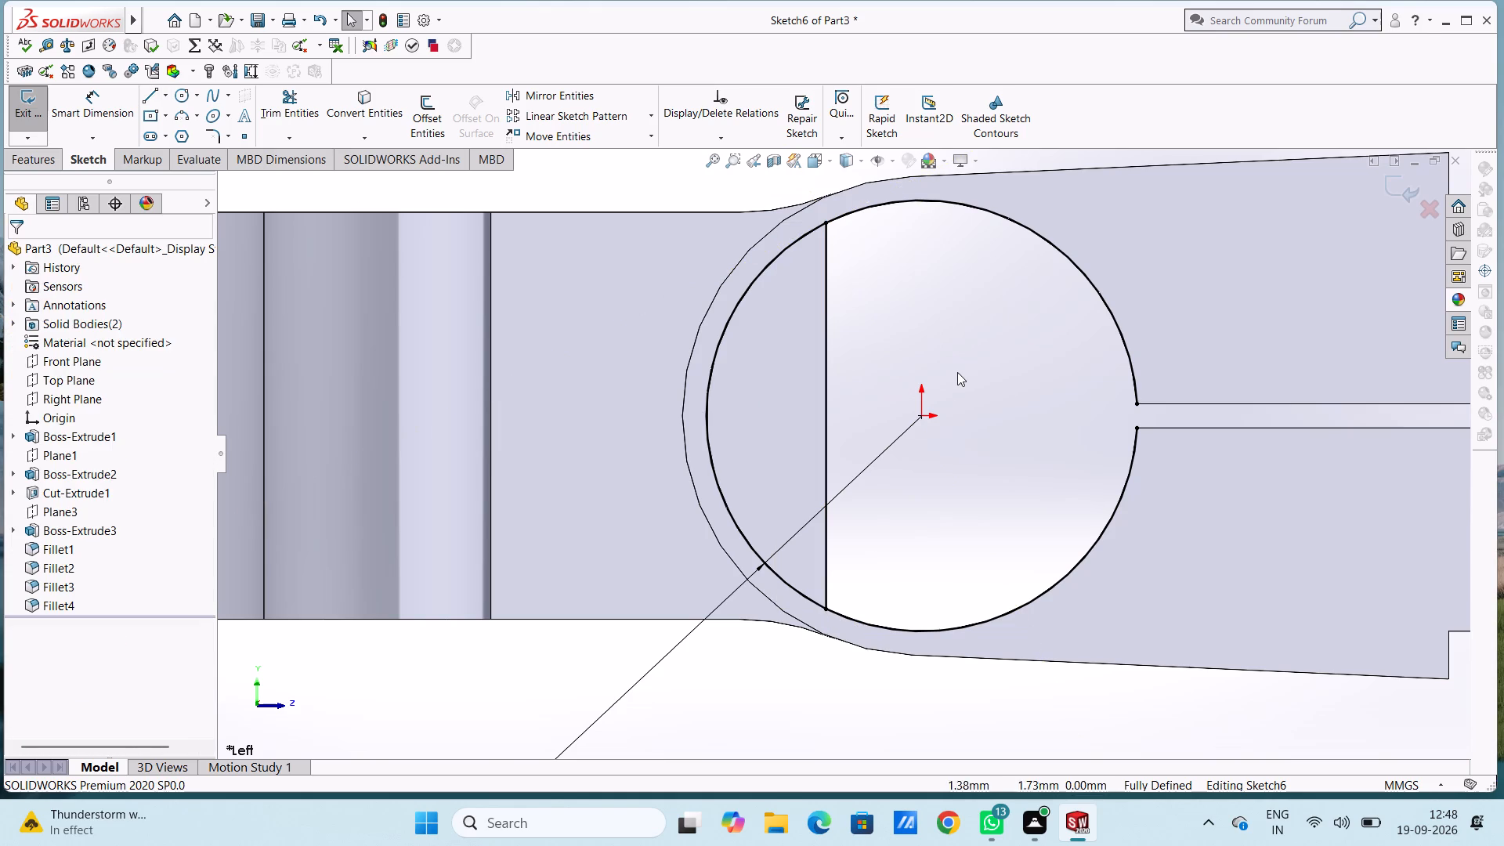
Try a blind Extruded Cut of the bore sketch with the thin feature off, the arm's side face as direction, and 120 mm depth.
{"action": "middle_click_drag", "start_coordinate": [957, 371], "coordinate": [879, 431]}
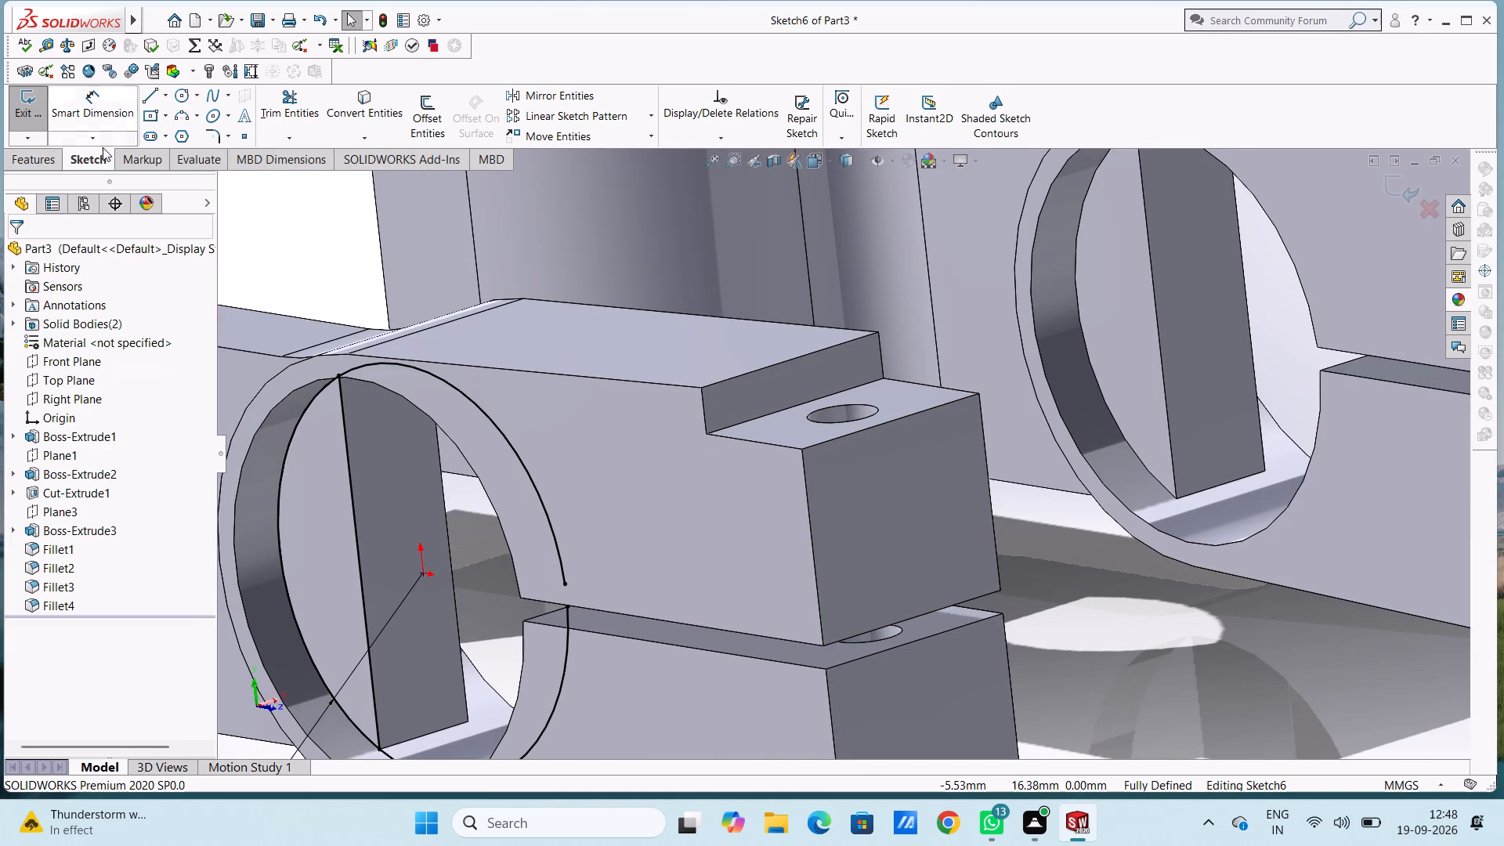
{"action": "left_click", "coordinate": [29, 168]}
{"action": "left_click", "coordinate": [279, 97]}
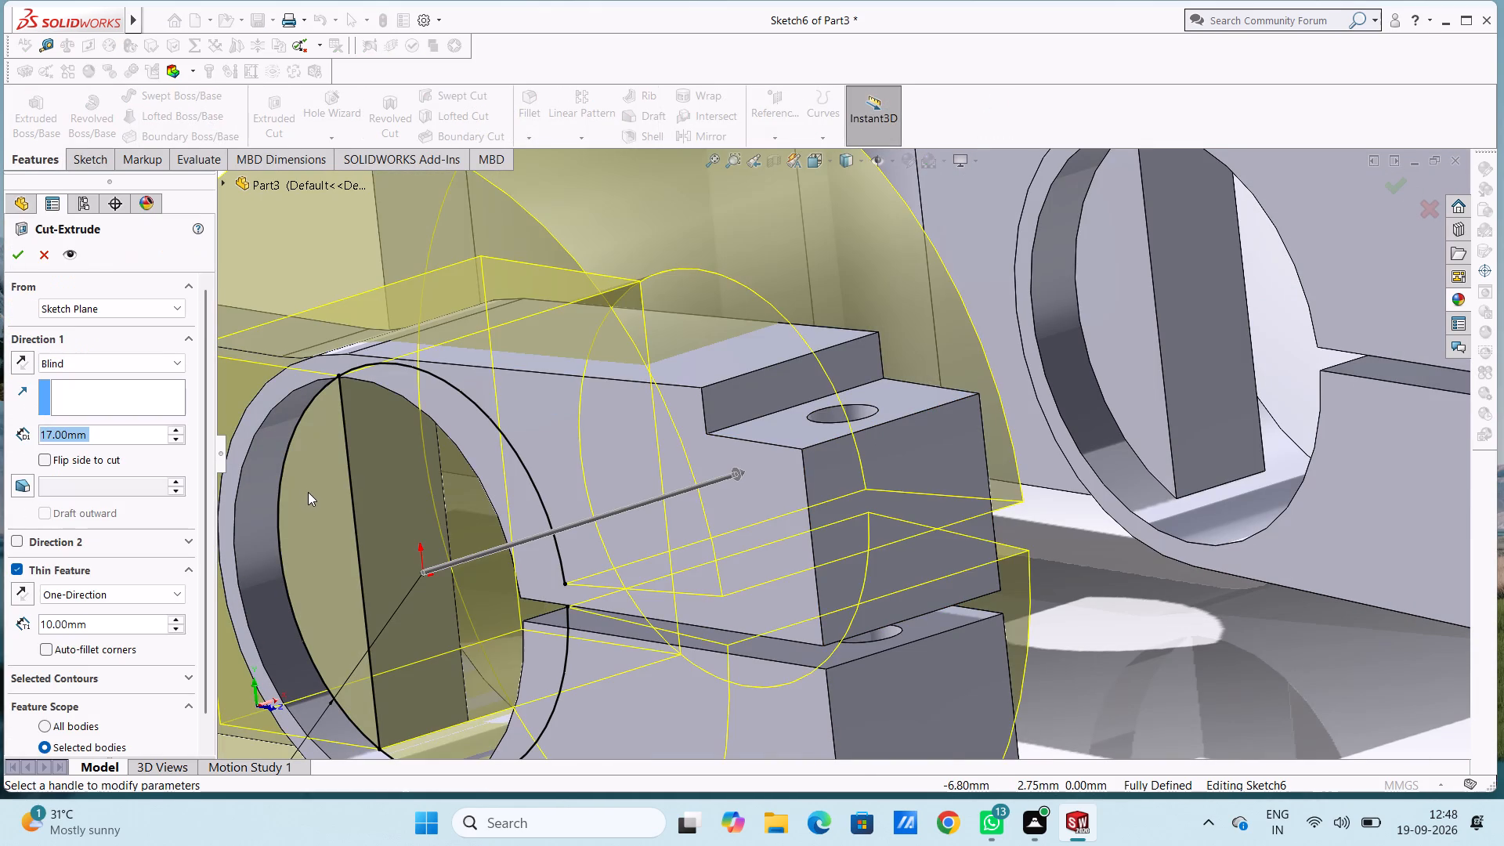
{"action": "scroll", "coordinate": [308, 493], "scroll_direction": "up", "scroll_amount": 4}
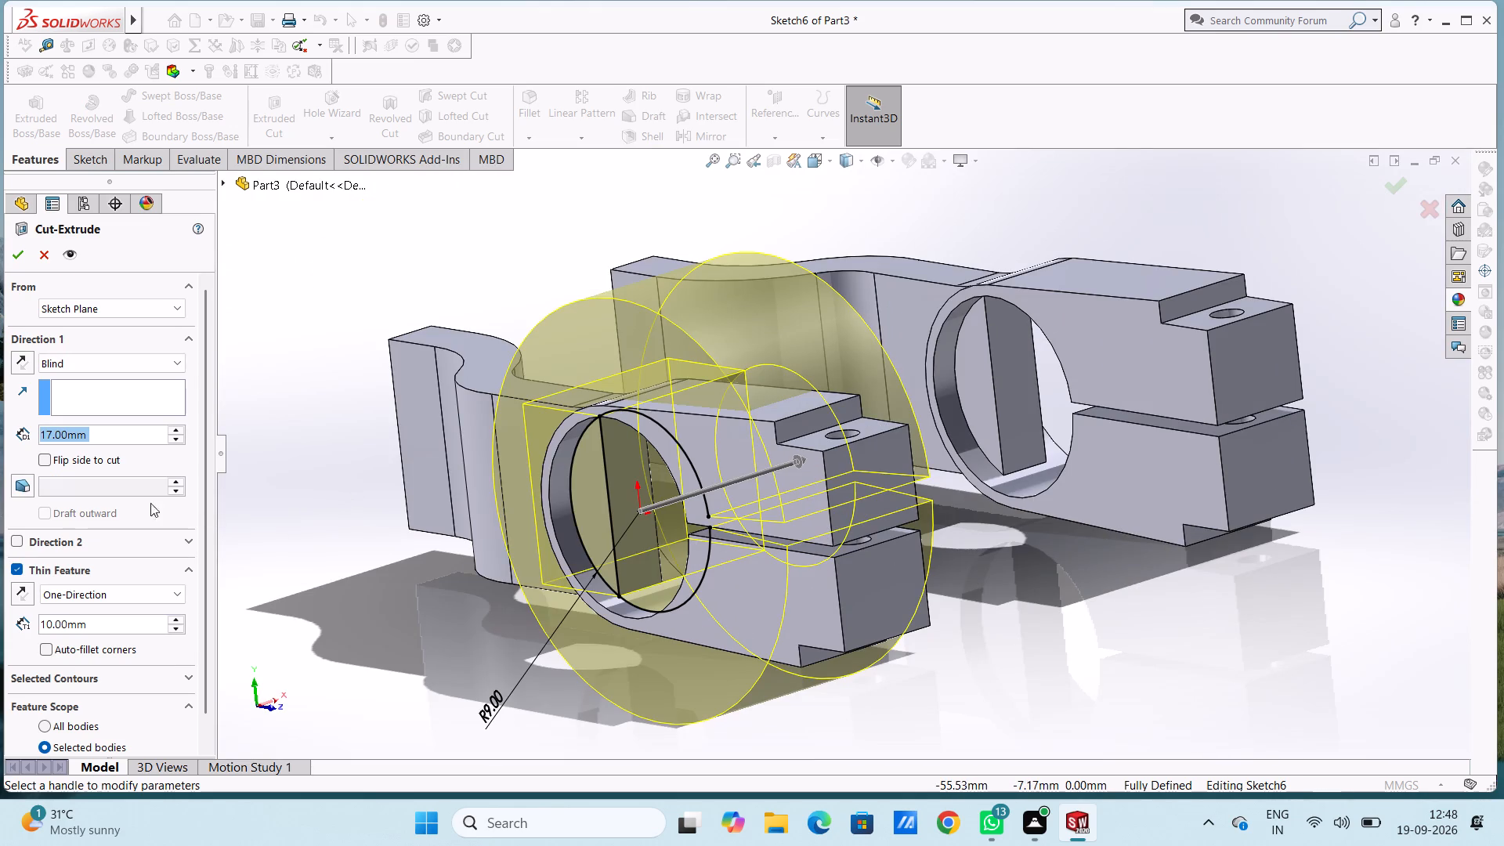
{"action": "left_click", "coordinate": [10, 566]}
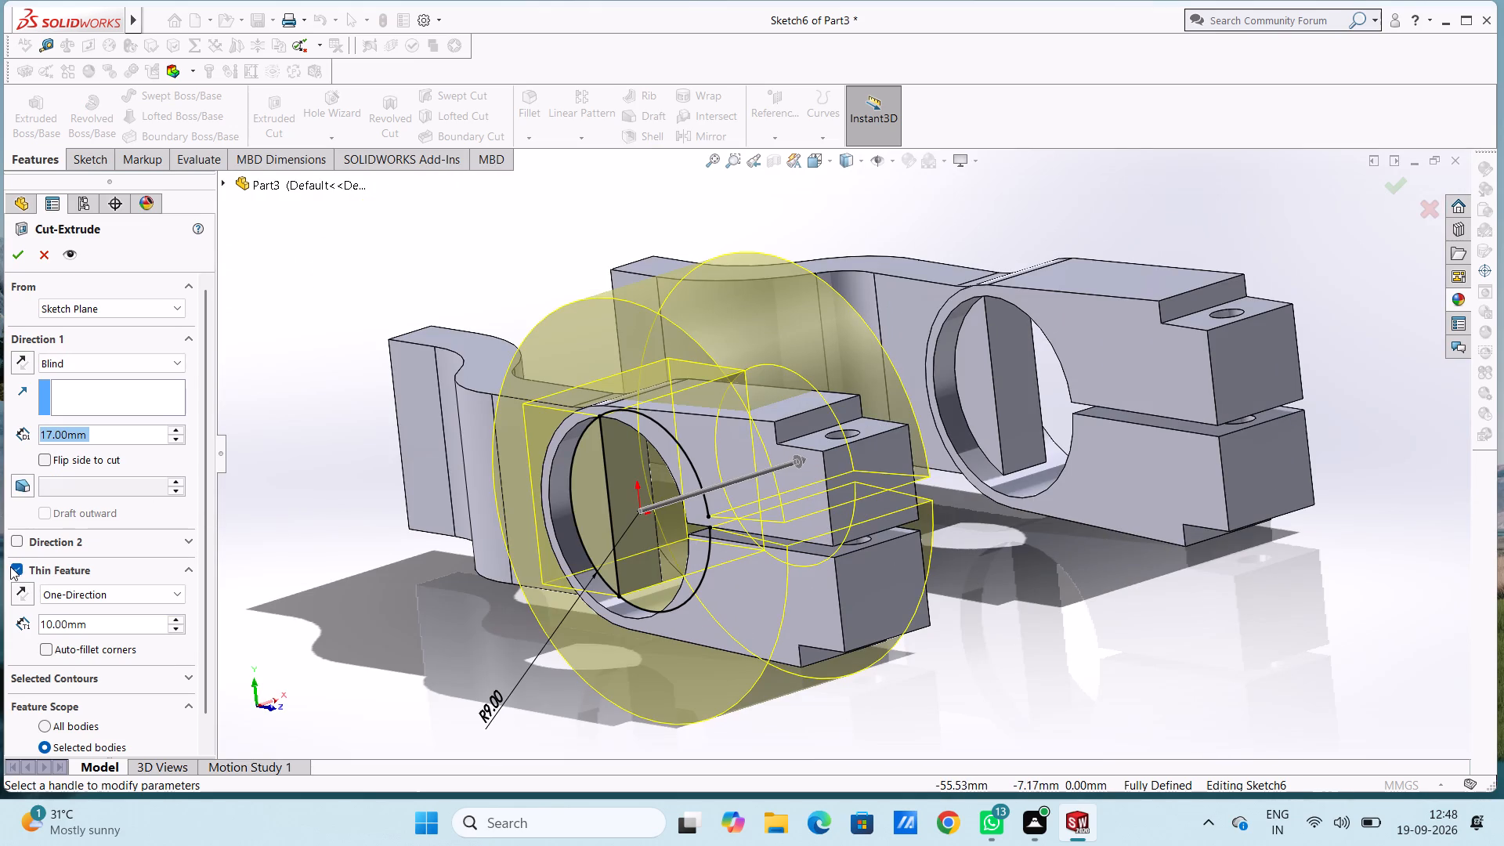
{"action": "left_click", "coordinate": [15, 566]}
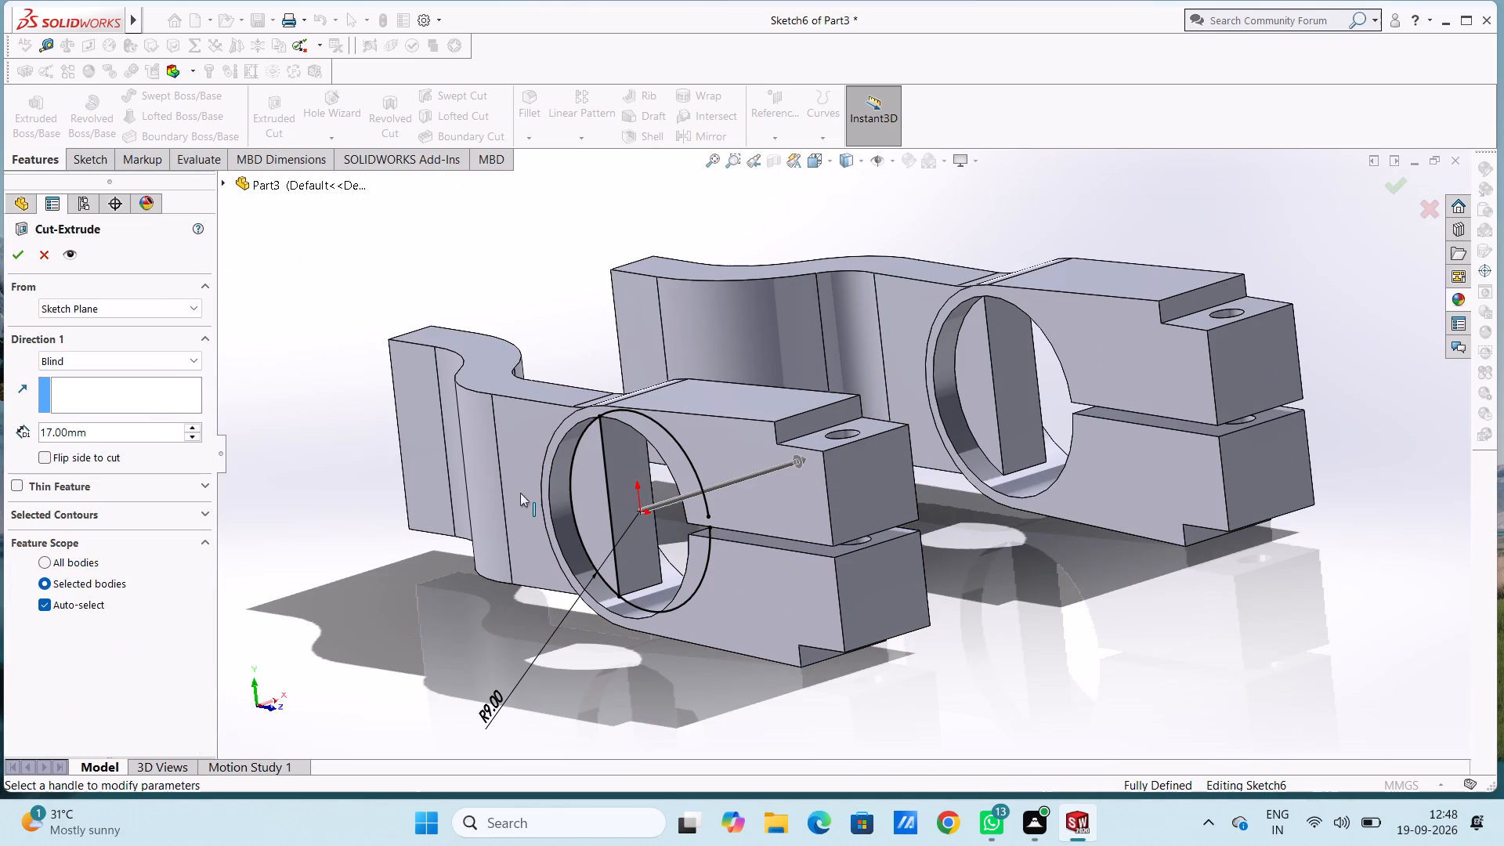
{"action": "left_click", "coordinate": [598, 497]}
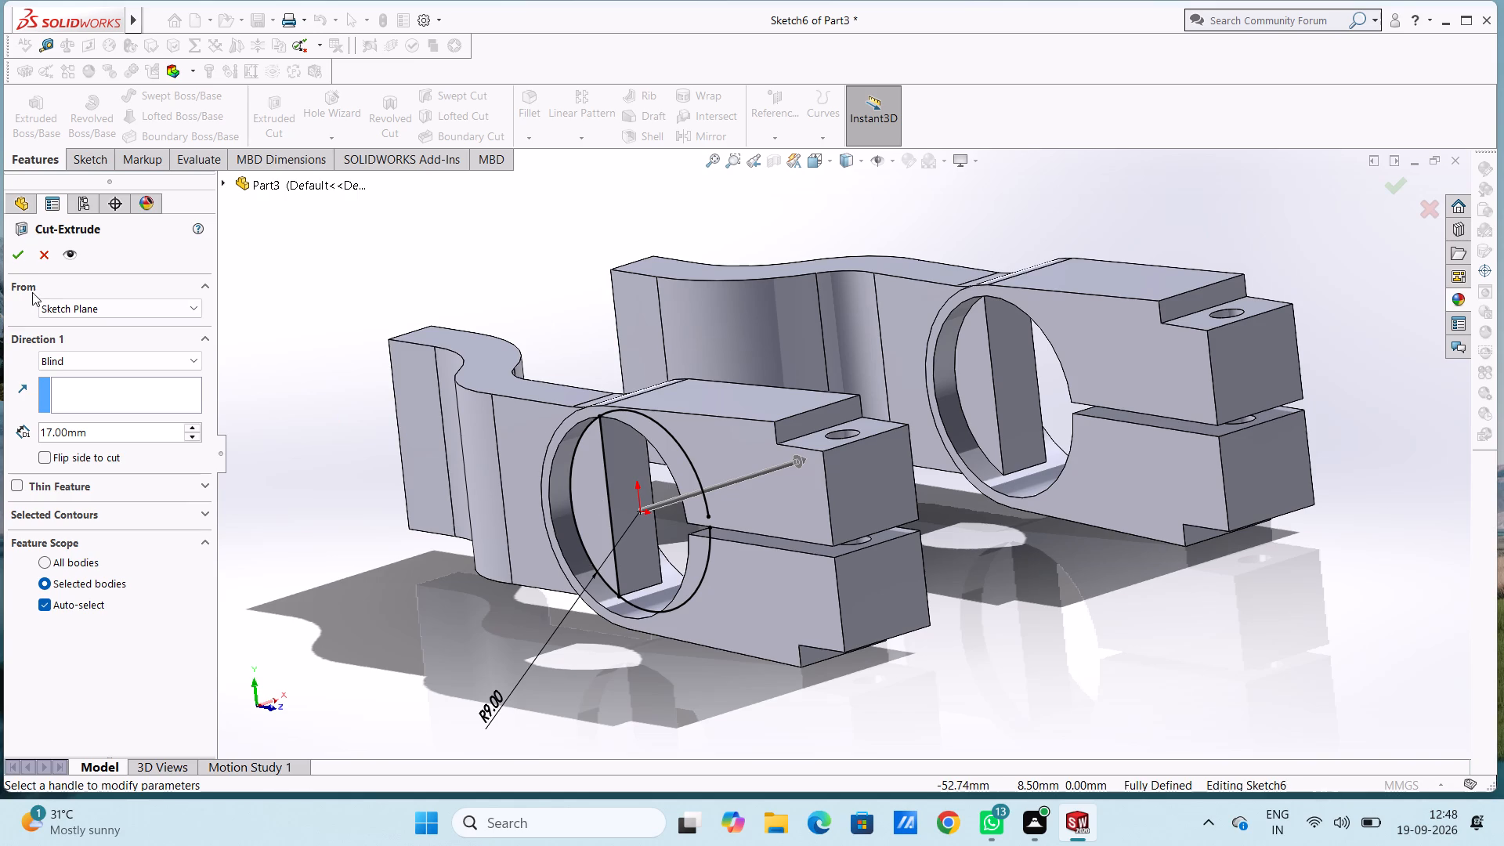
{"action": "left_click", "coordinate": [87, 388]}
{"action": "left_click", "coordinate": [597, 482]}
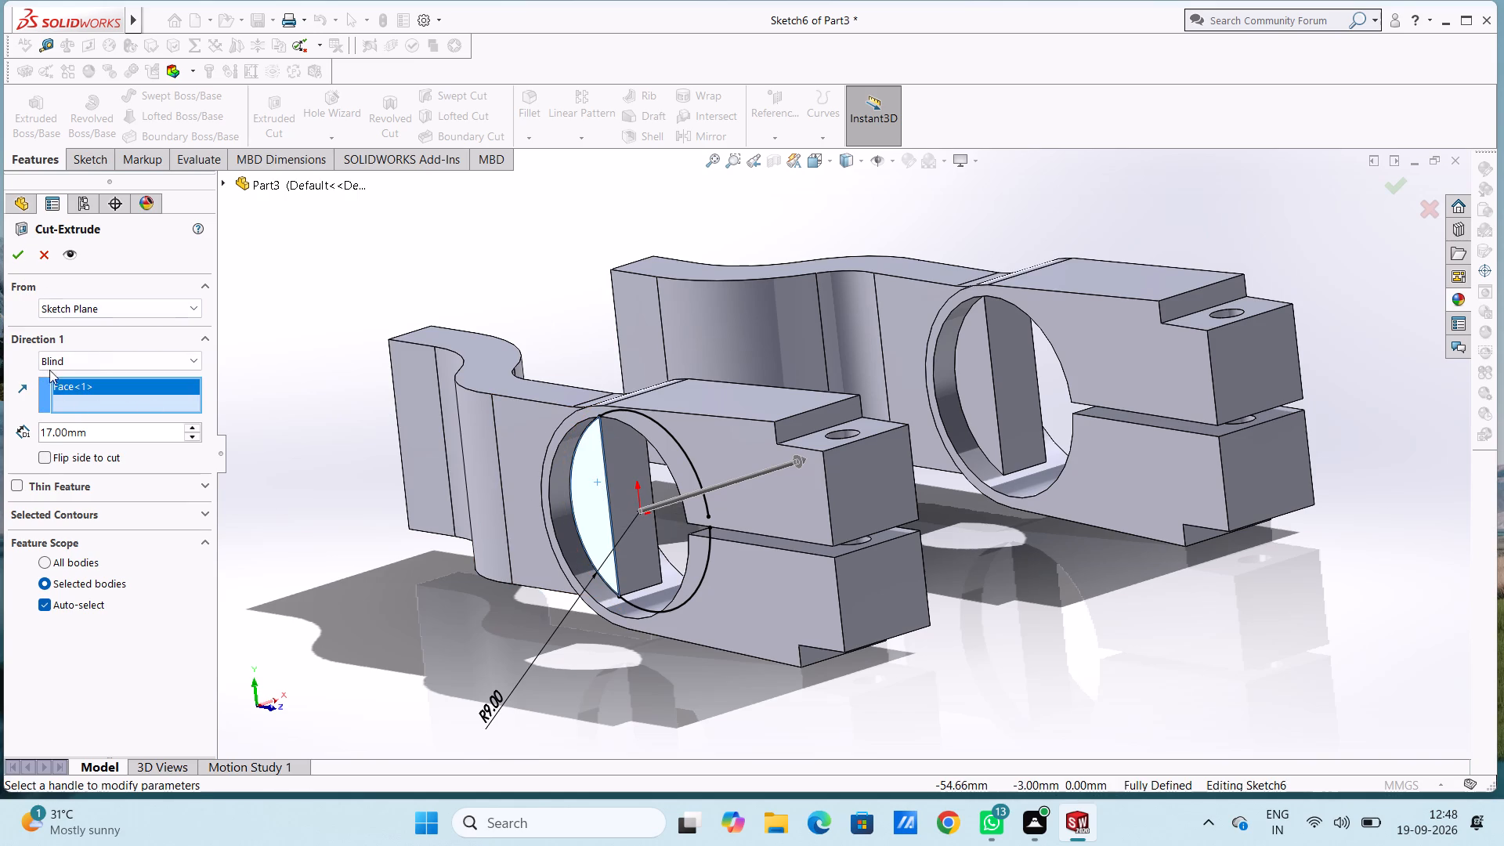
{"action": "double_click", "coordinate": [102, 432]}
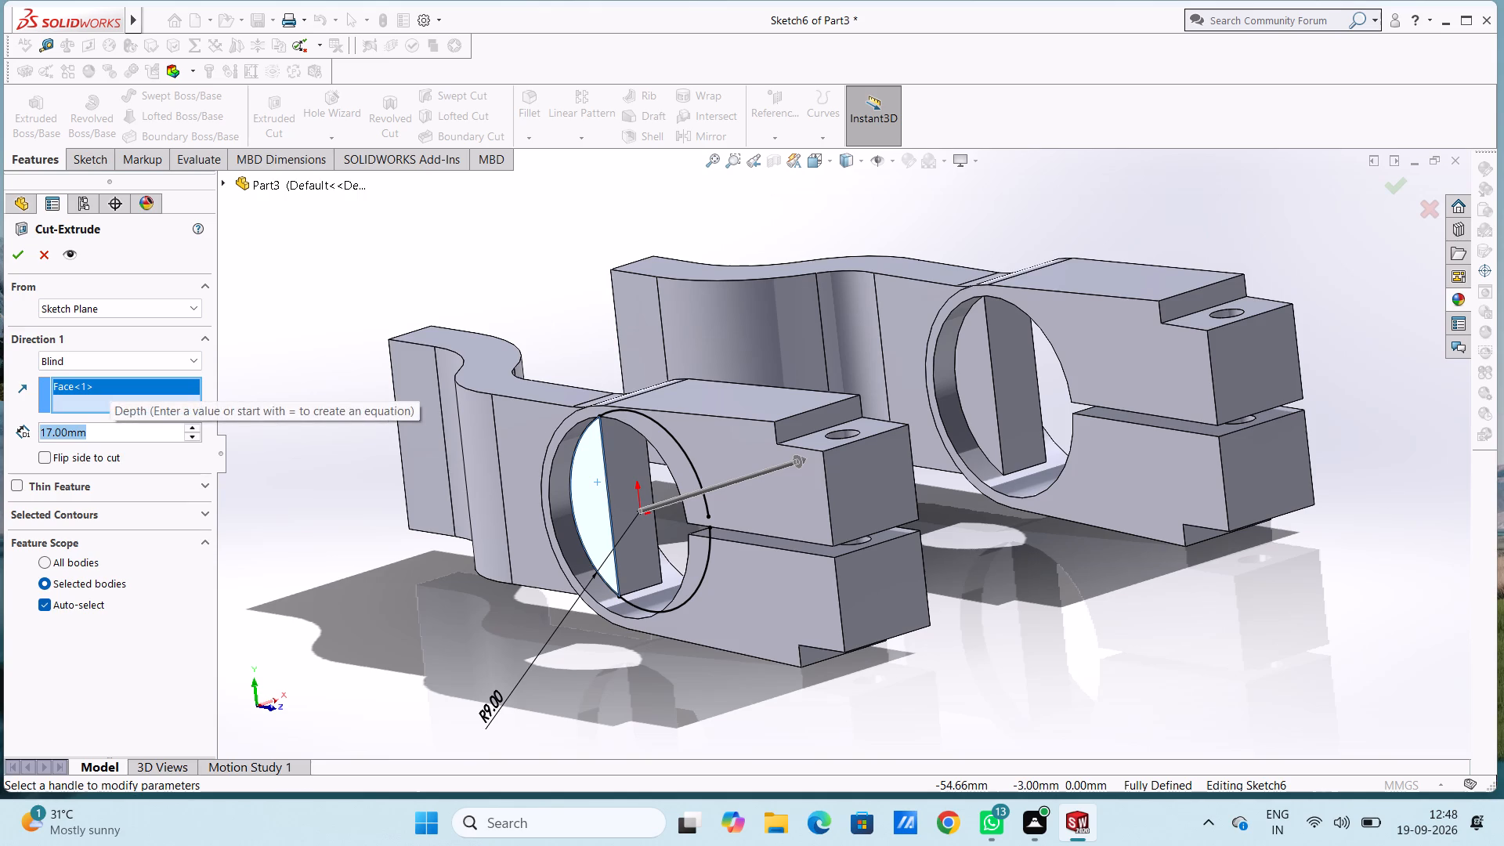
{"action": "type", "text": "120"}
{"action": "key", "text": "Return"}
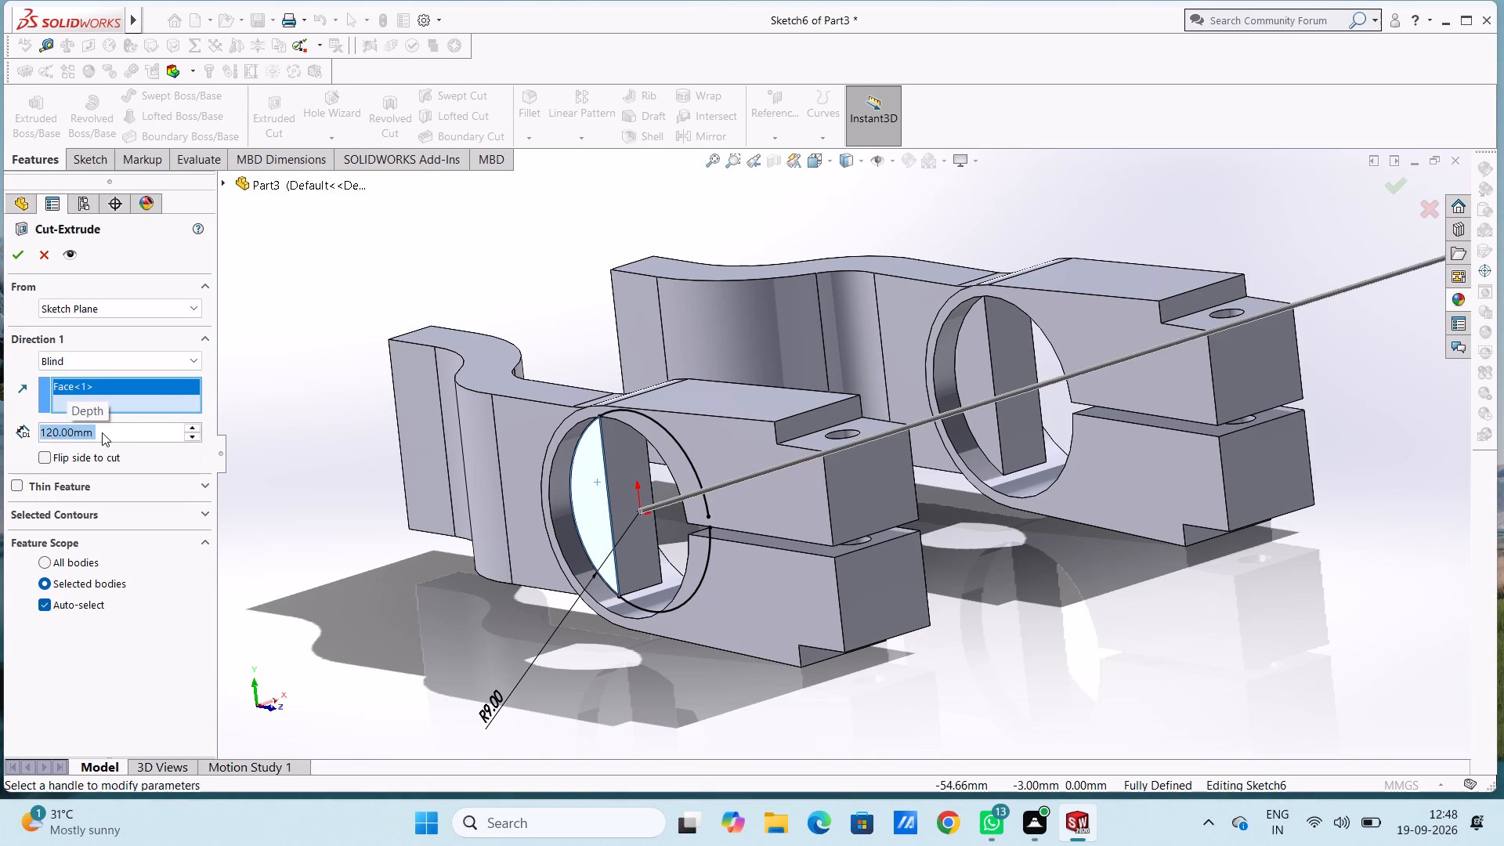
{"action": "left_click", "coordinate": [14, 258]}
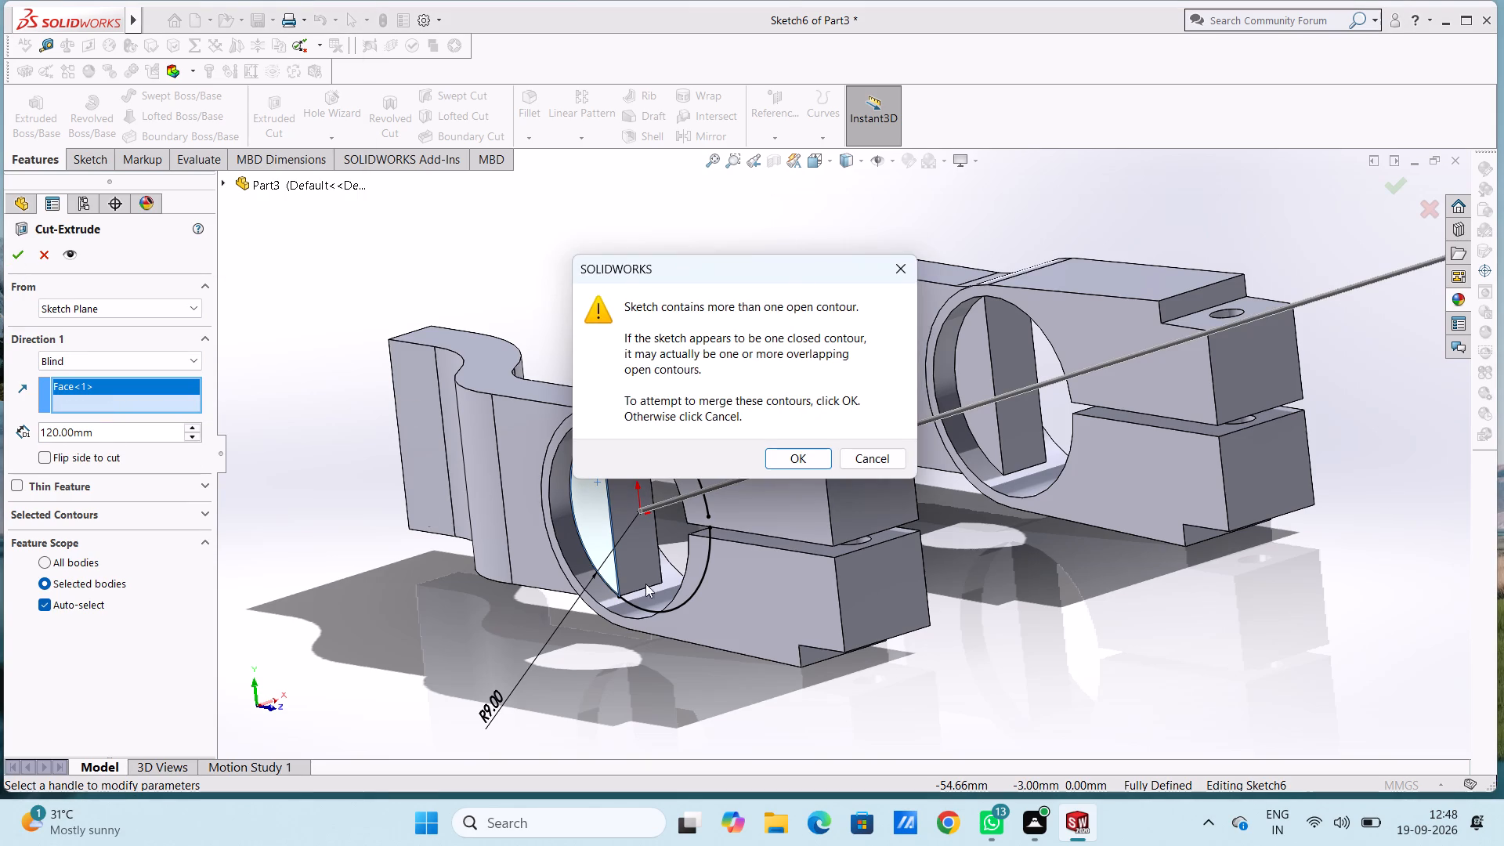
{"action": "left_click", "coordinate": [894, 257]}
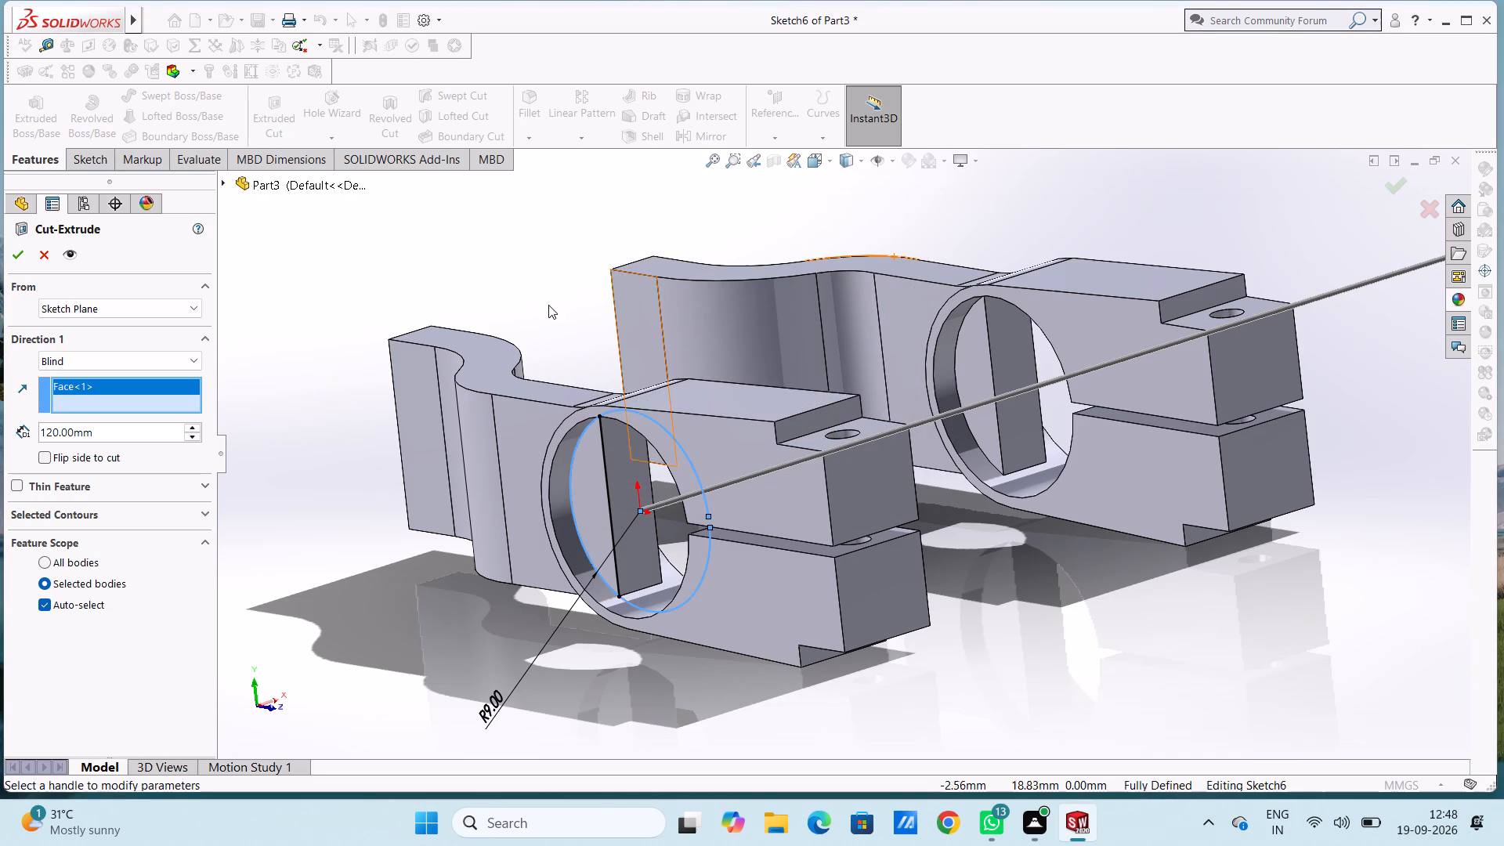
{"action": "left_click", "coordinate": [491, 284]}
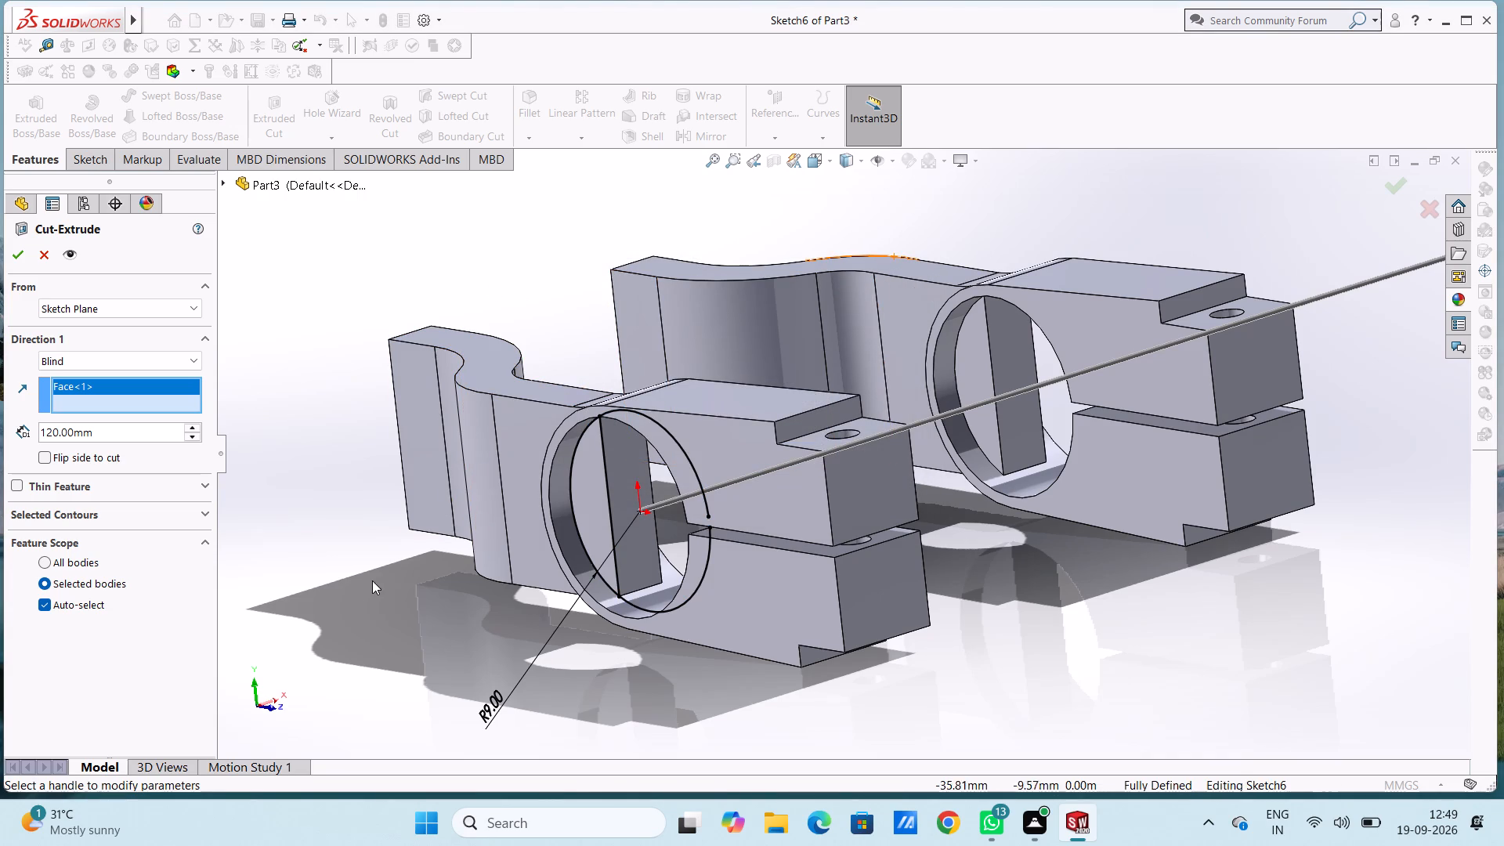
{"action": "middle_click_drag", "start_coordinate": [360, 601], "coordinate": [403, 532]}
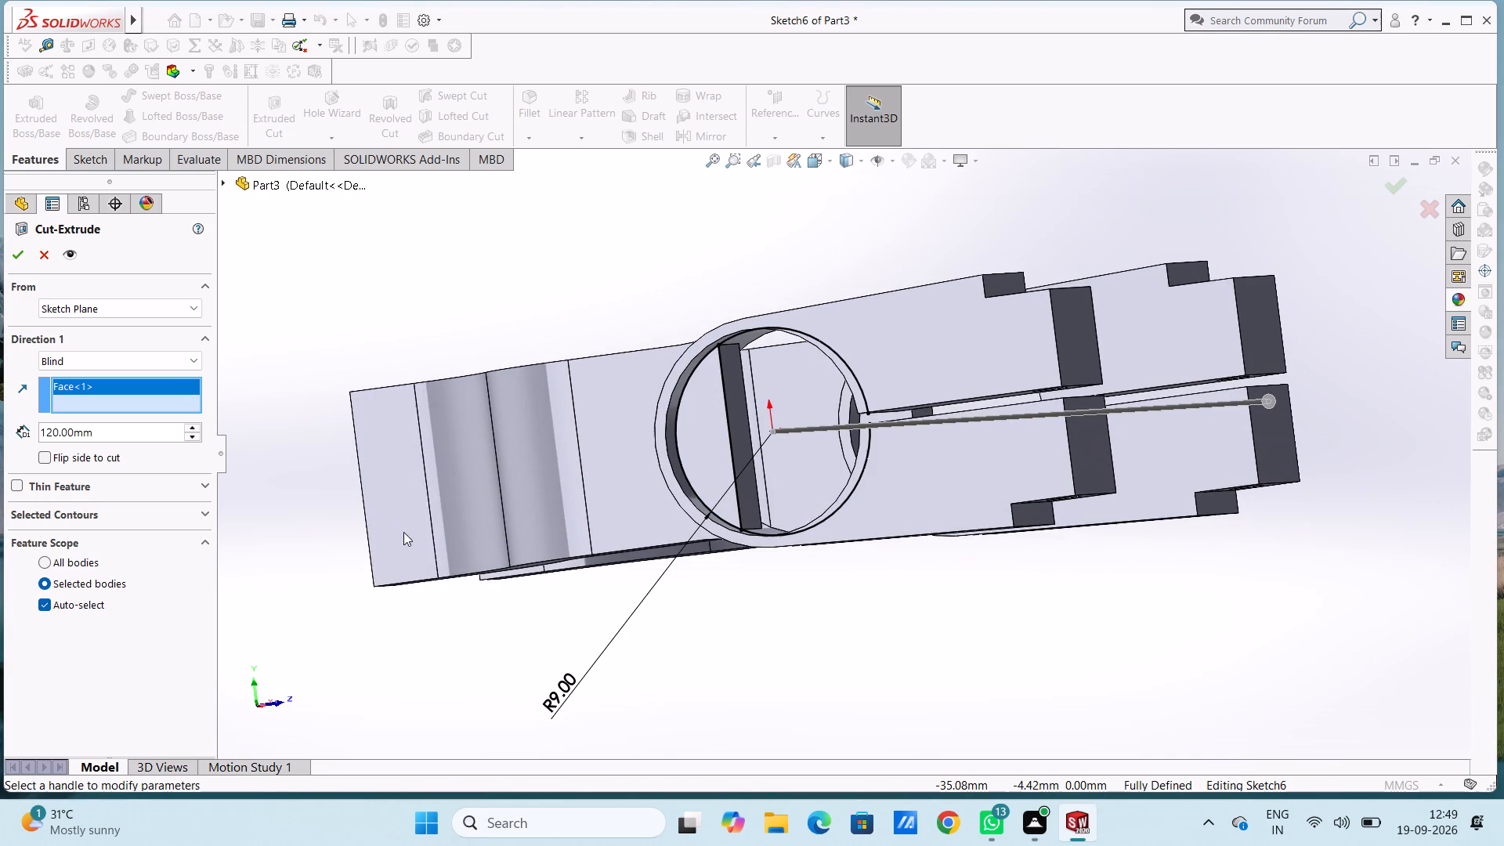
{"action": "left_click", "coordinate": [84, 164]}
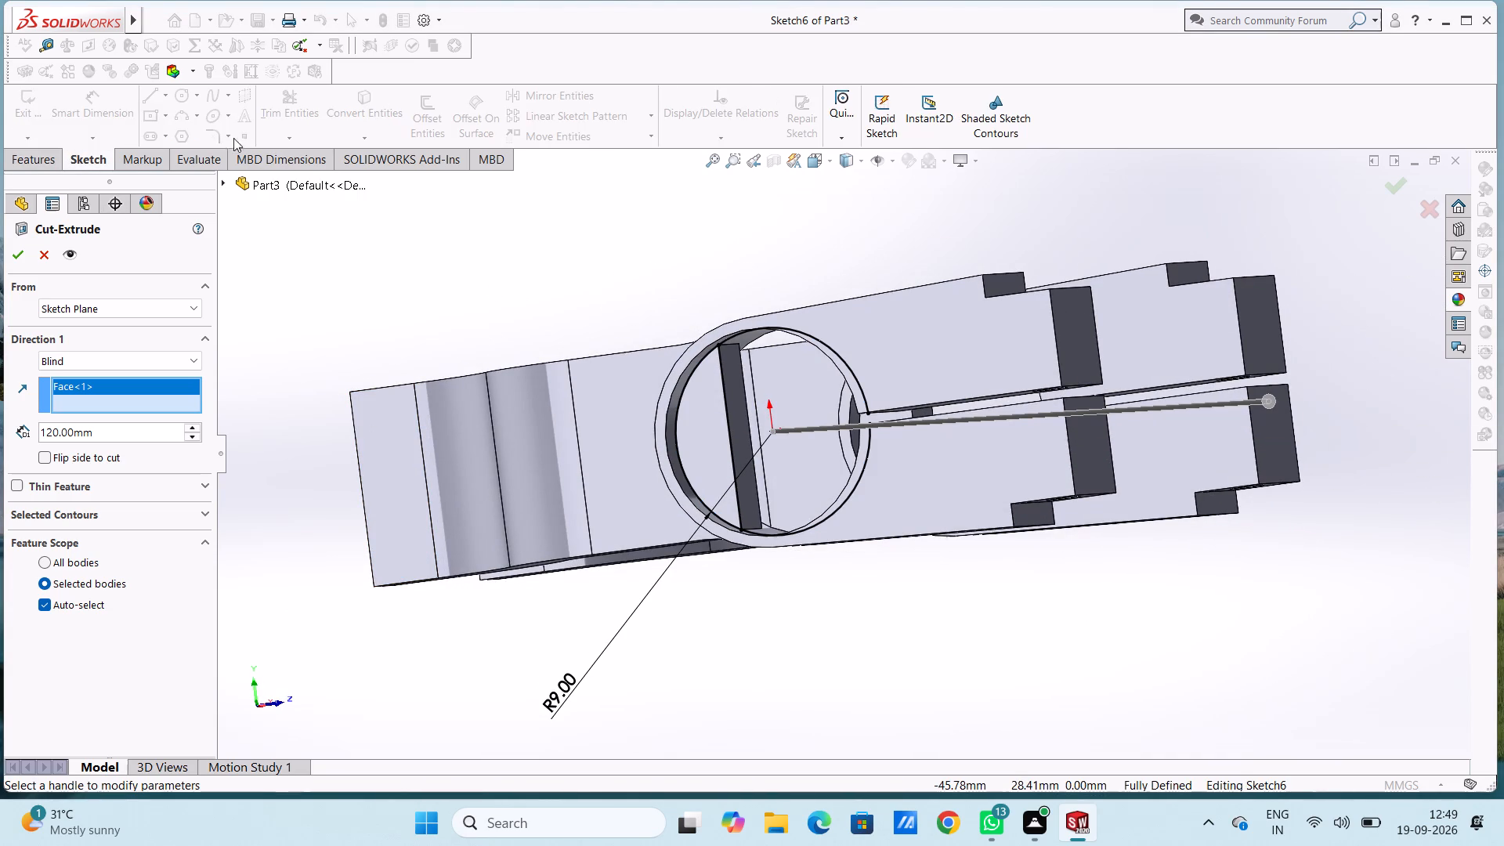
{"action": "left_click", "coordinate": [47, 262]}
Trim the bore arc portions beyond the vertical line, leaving a closed segment over the arm material inside the bore.
{"action": "left_click", "coordinate": [304, 96]}
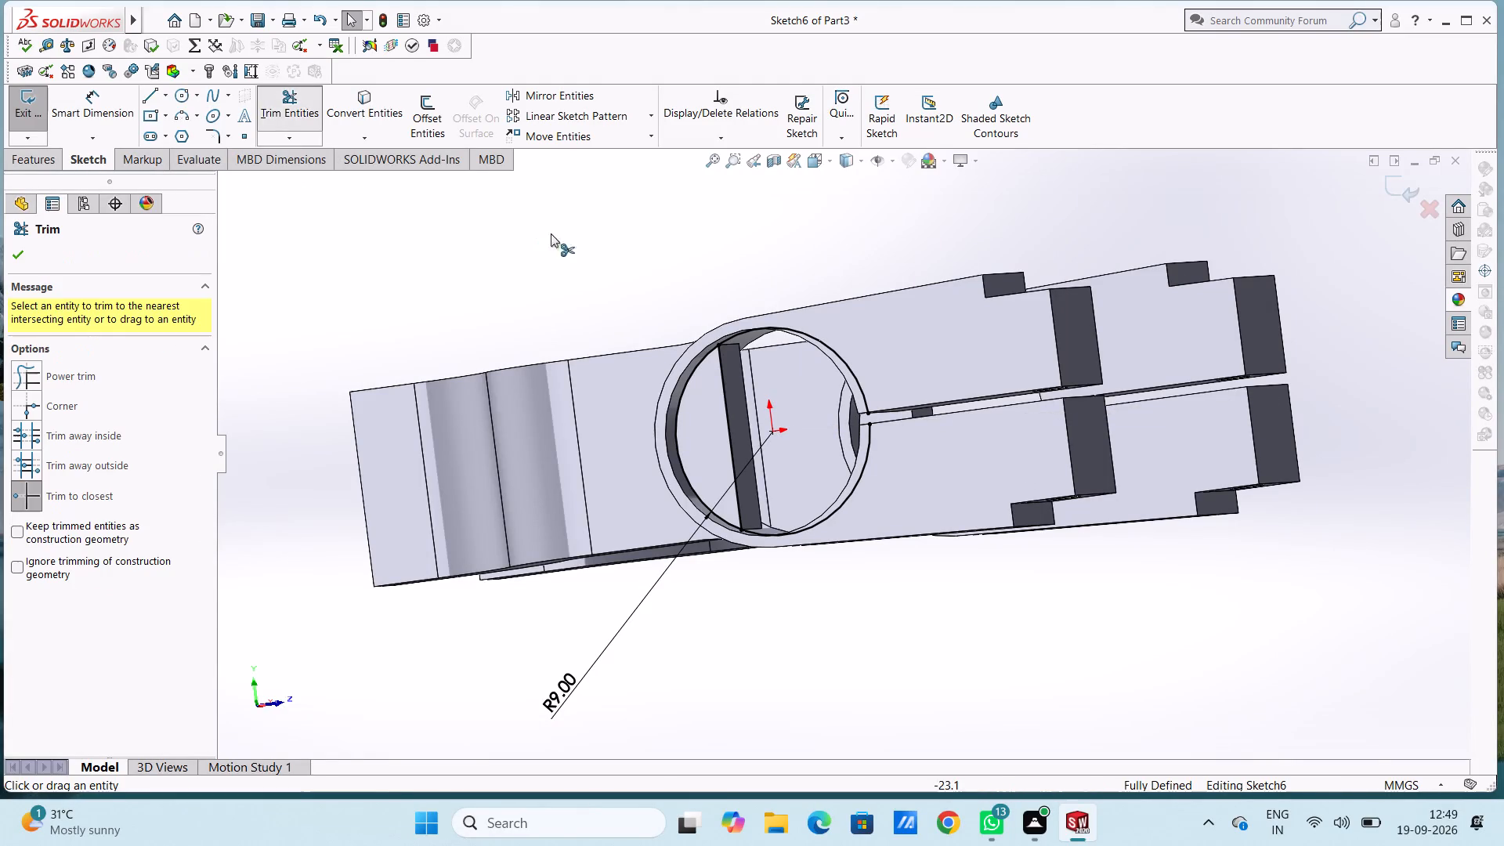
{"action": "left_click", "coordinate": [826, 345]}
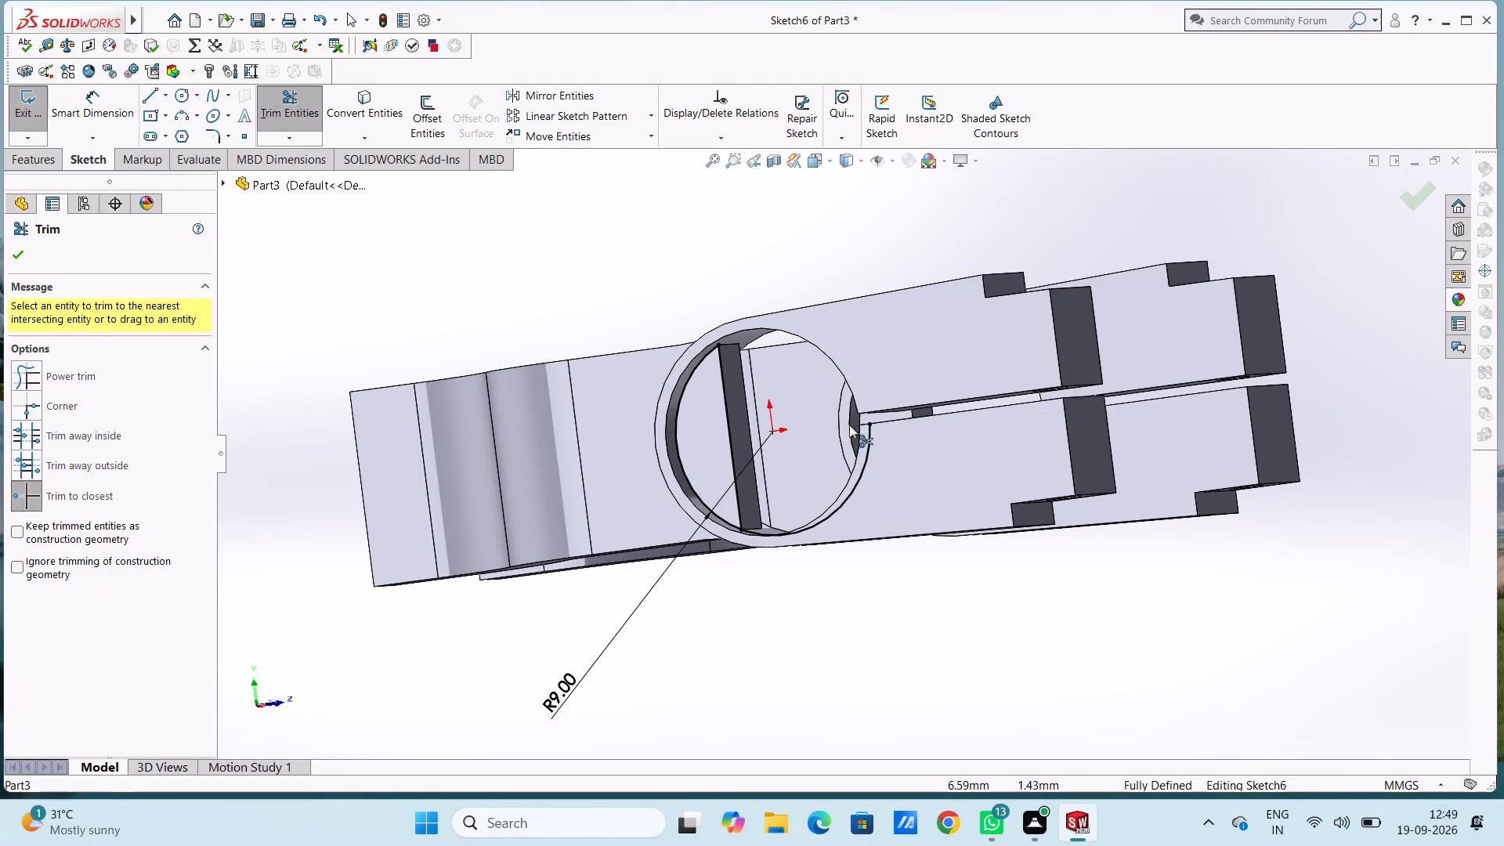
{"action": "left_click", "coordinate": [857, 481]}
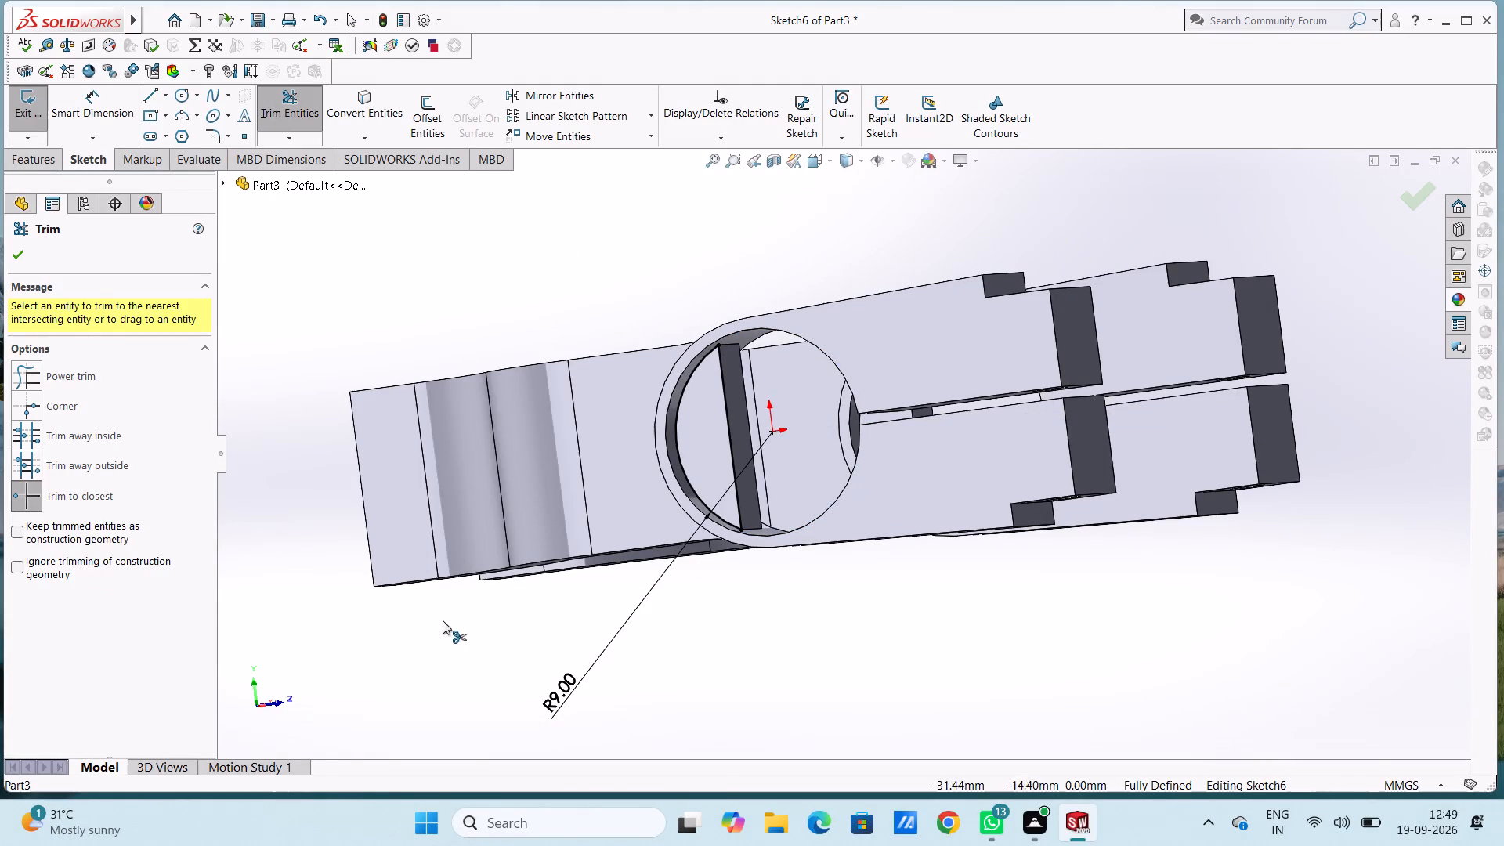
{"action": "key", "text": "Escape"}
{"action": "key", "text": "Escape"}
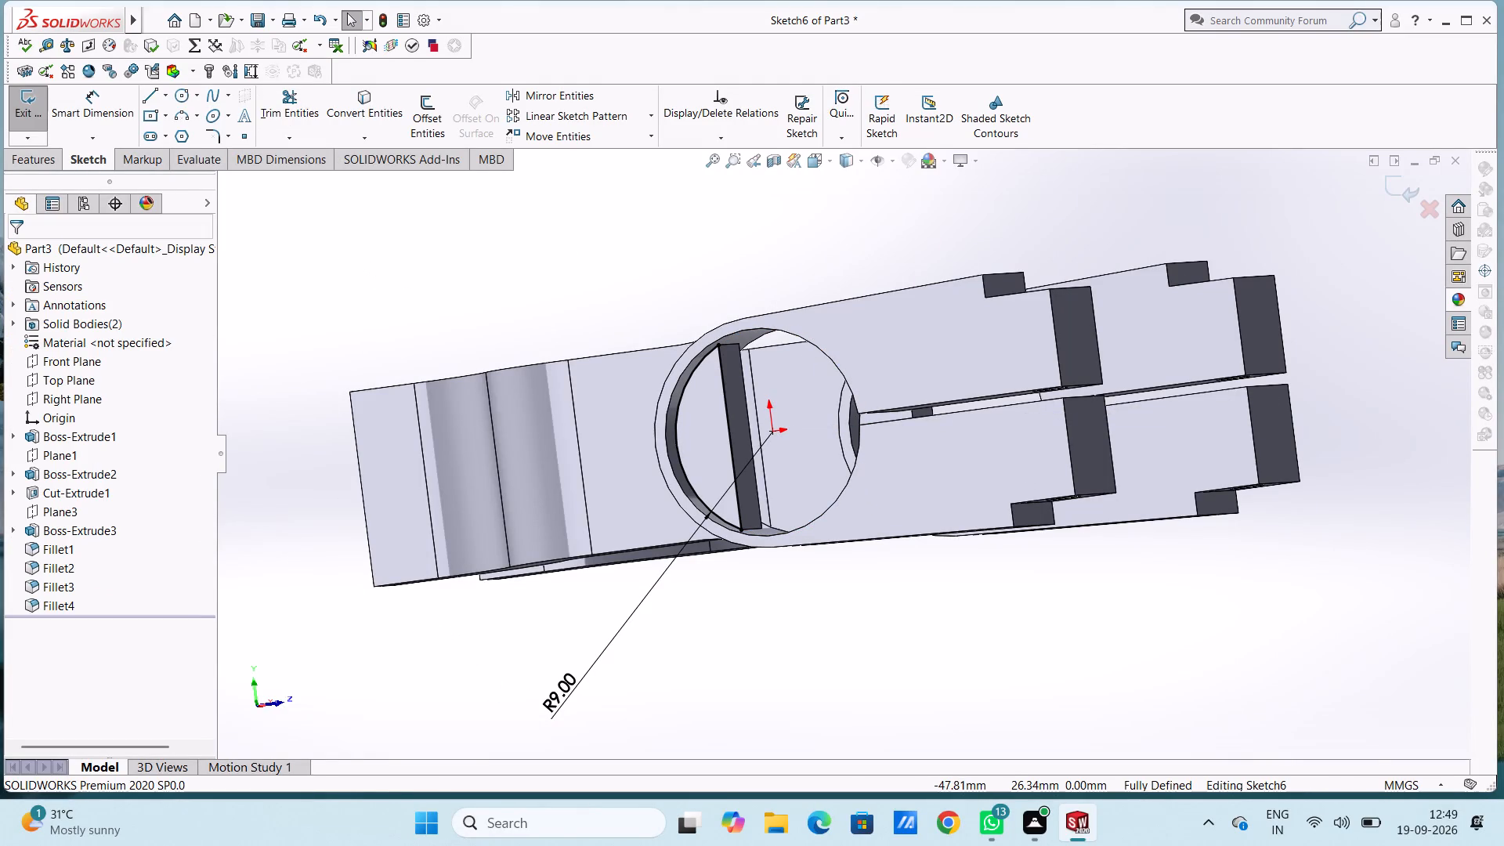
Make a blind Extruded Cut of the closed arc segment with a depth of 120 mm through both arms.
{"action": "left_click", "coordinate": [40, 159]}
{"action": "left_click", "coordinate": [290, 101]}
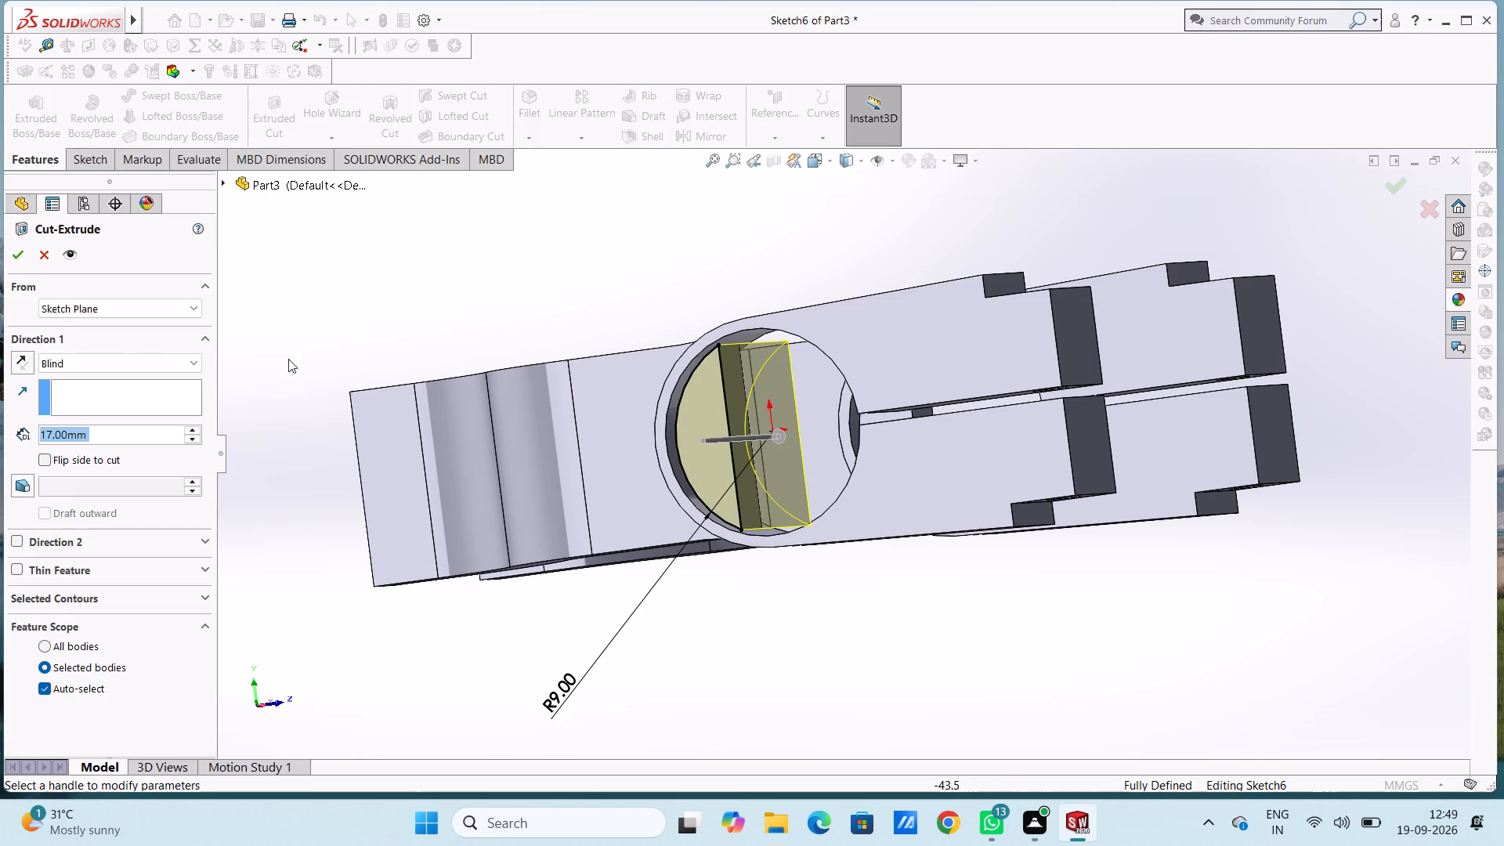
{"action": "type", "text": "120"}
{"action": "key", "text": "Return"}
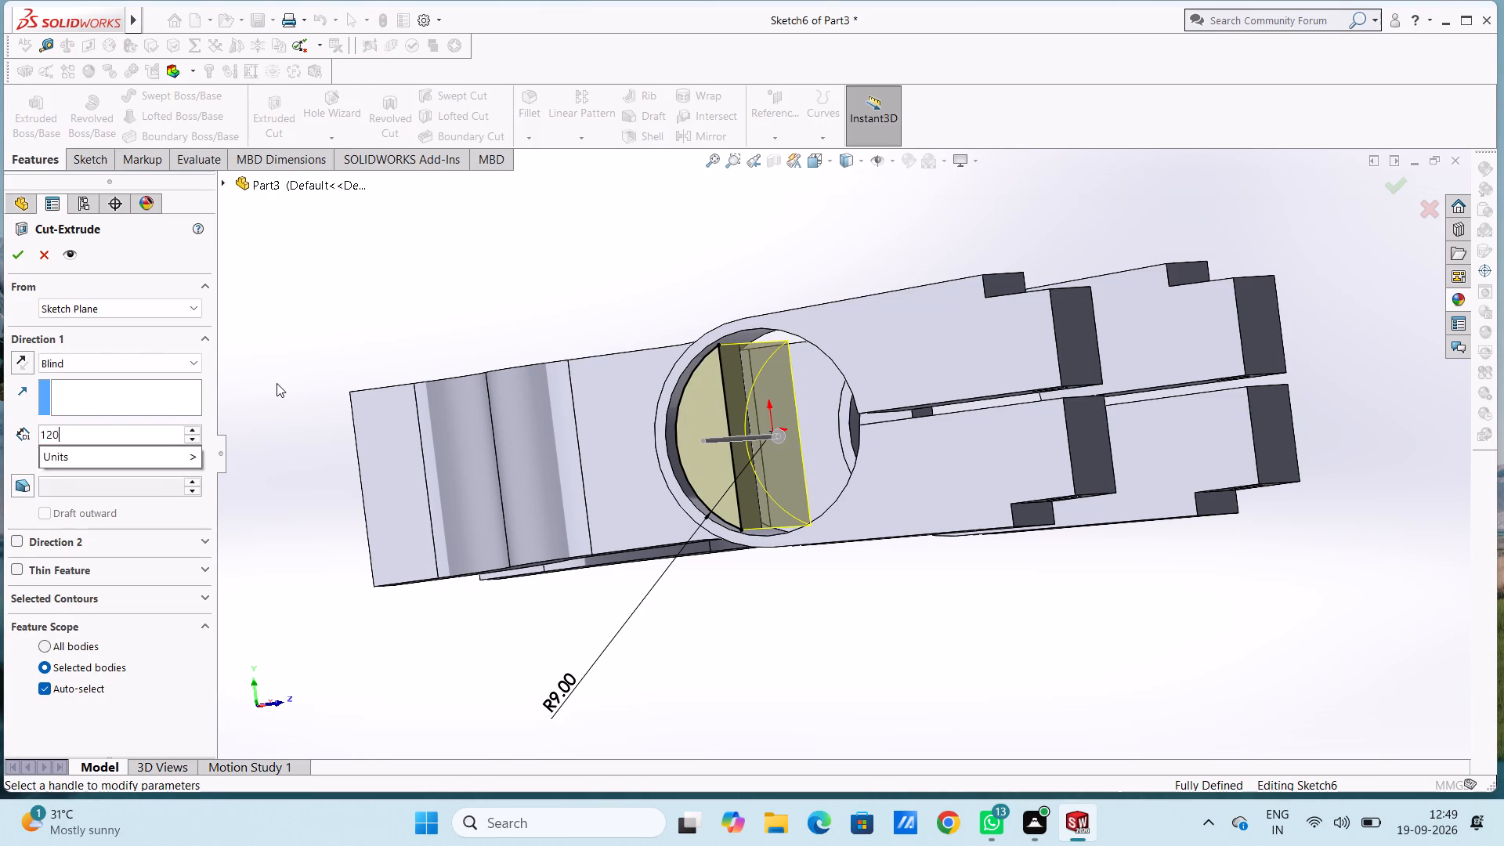
{"action": "left_click", "coordinate": [17, 254]}
{"action": "left_click", "coordinate": [387, 233]}
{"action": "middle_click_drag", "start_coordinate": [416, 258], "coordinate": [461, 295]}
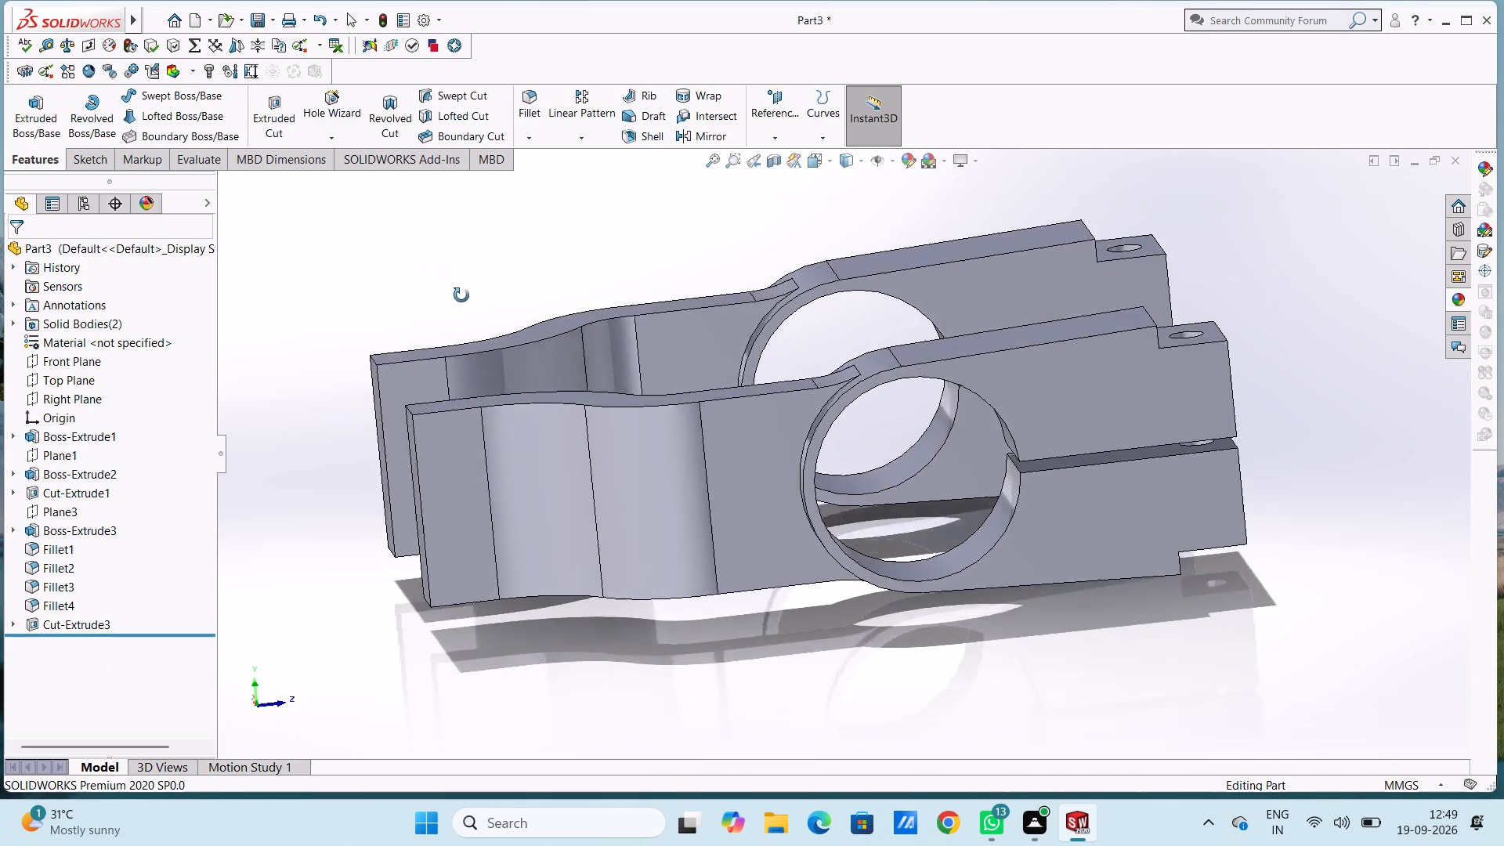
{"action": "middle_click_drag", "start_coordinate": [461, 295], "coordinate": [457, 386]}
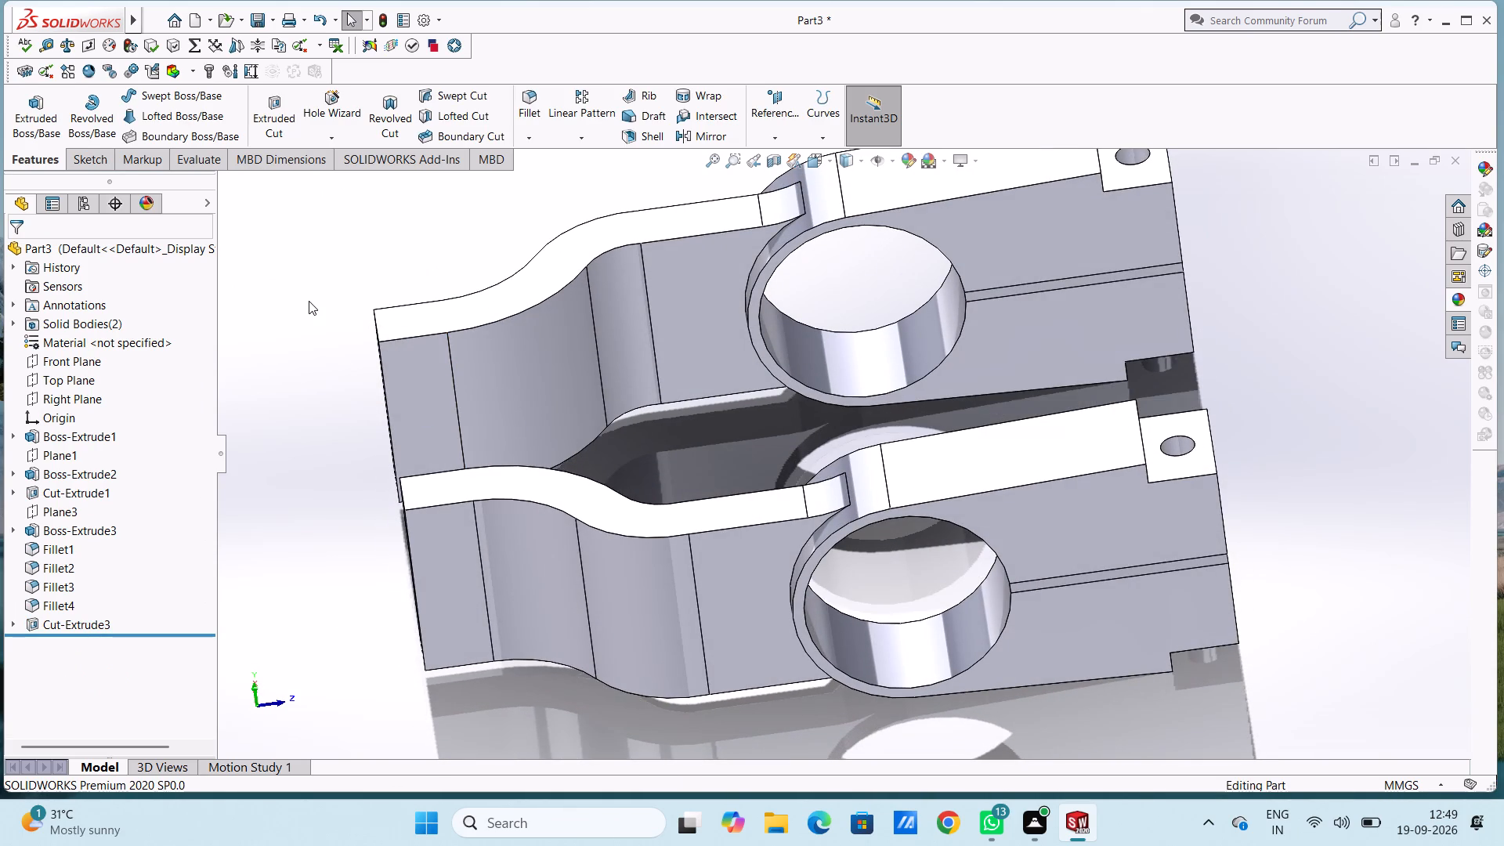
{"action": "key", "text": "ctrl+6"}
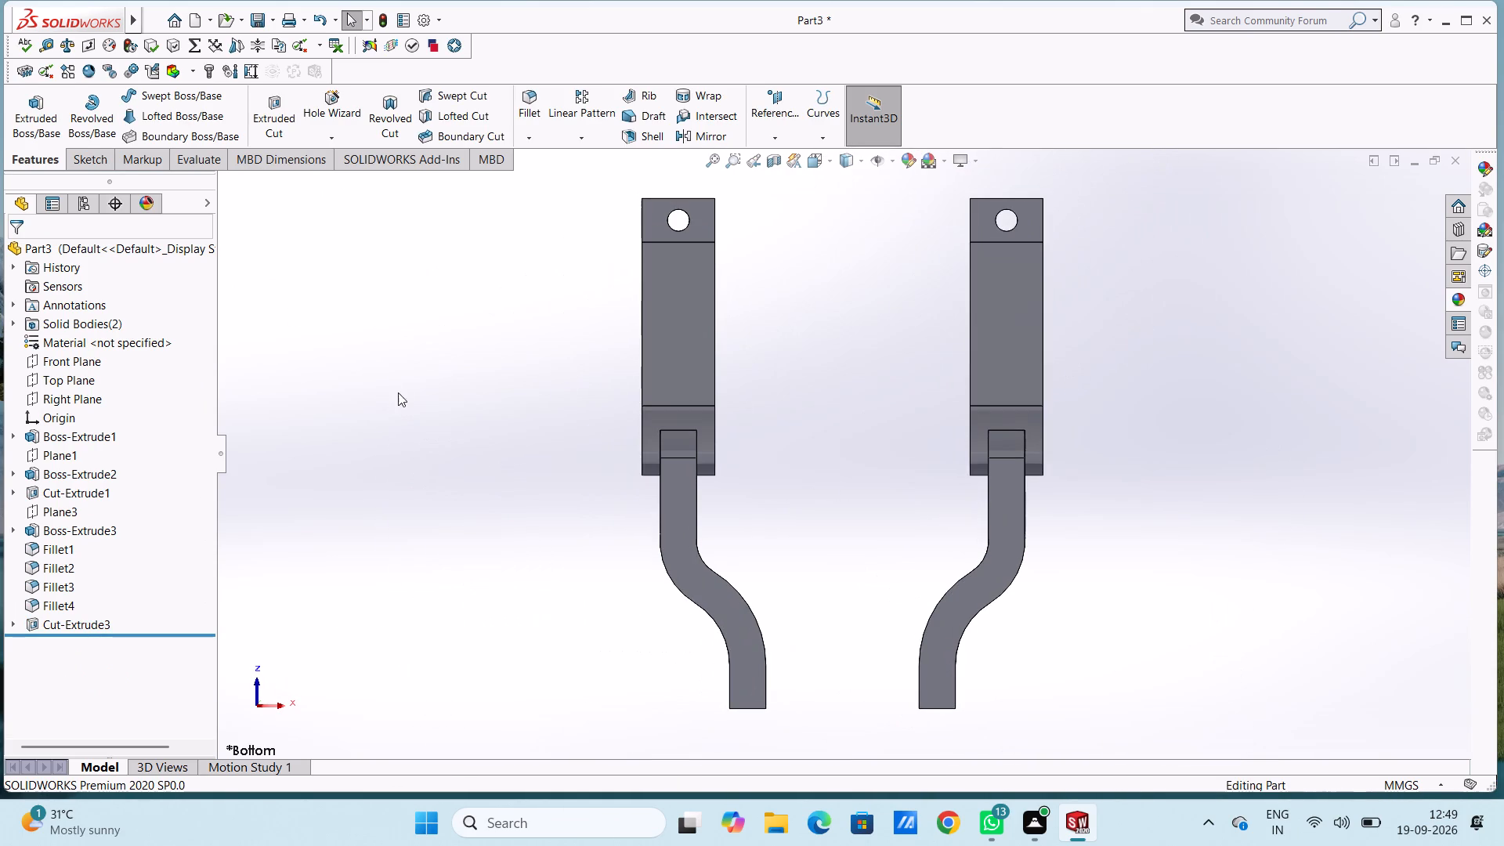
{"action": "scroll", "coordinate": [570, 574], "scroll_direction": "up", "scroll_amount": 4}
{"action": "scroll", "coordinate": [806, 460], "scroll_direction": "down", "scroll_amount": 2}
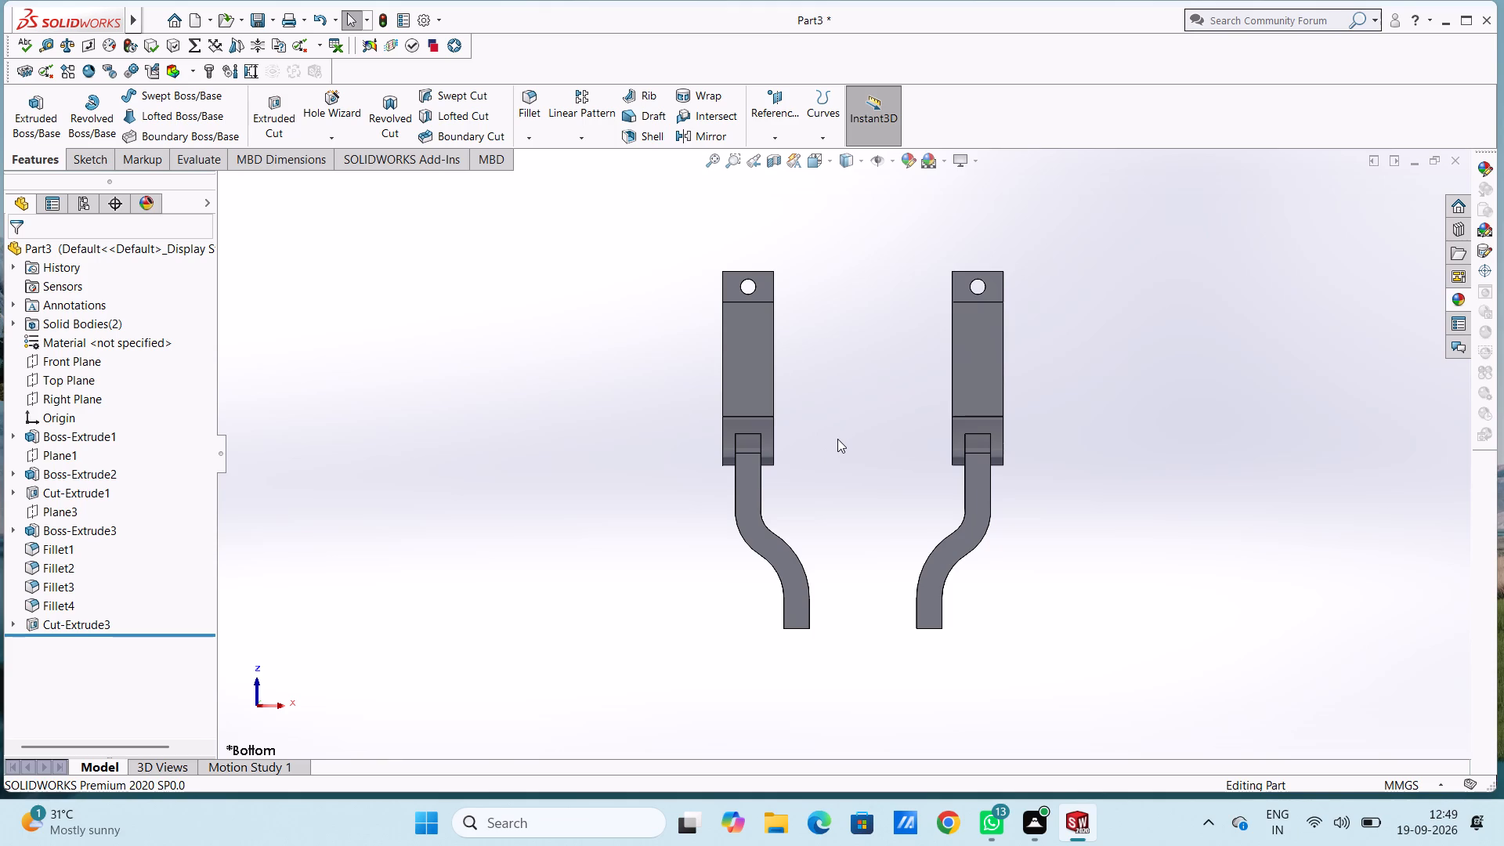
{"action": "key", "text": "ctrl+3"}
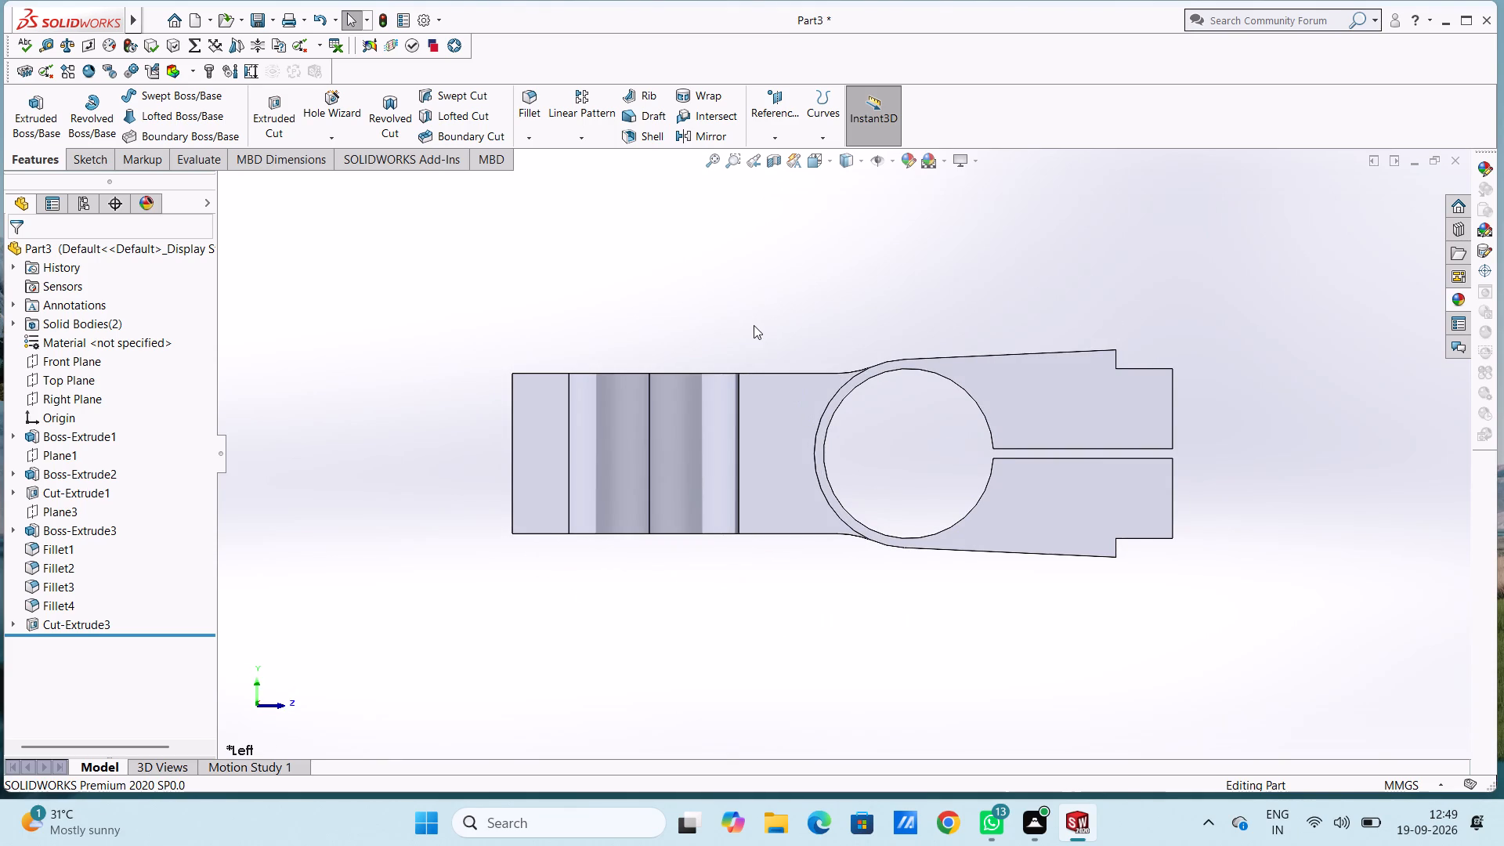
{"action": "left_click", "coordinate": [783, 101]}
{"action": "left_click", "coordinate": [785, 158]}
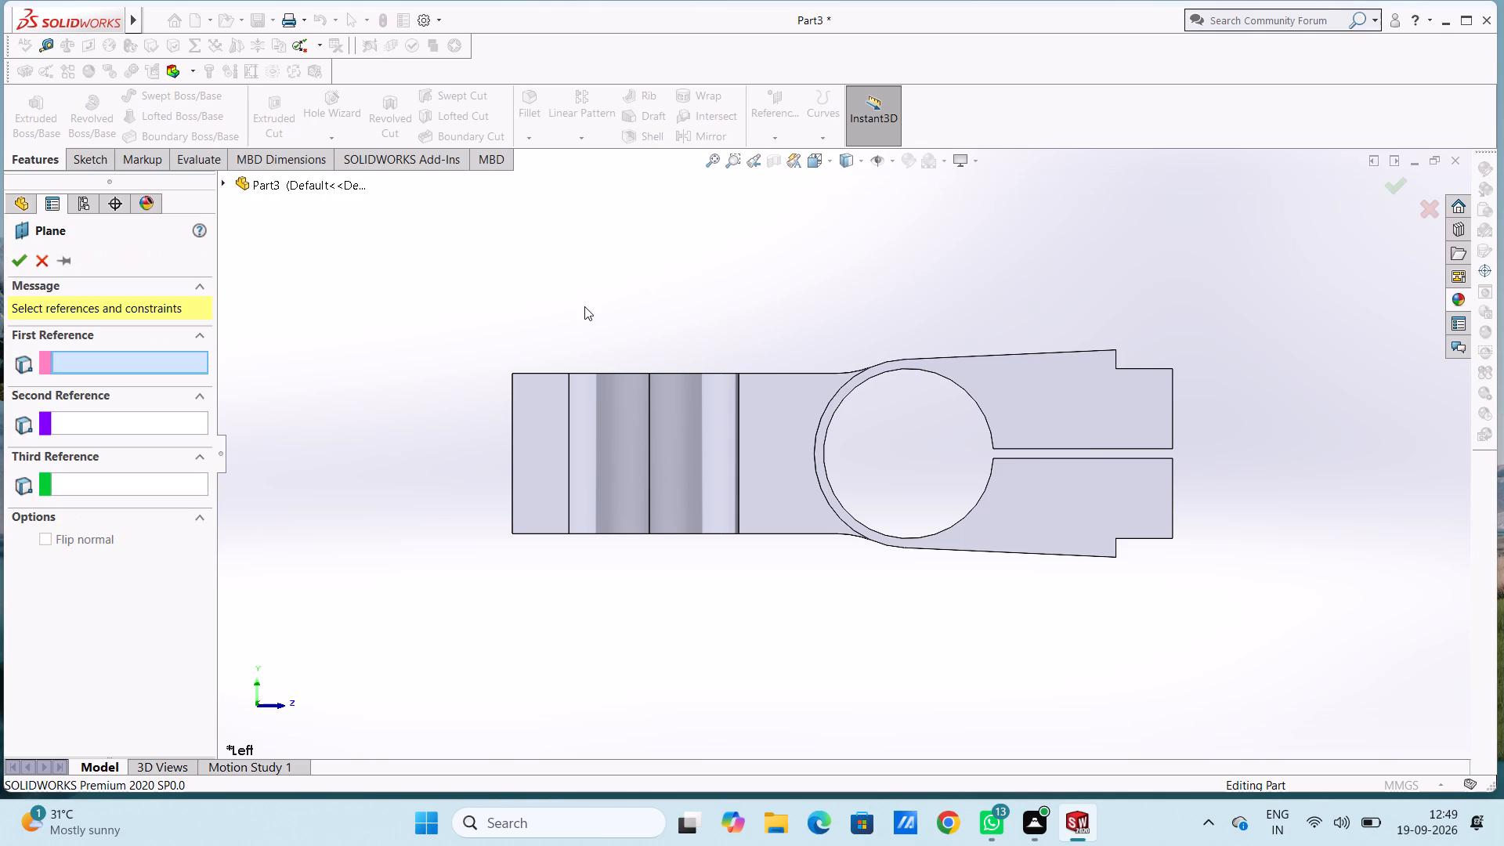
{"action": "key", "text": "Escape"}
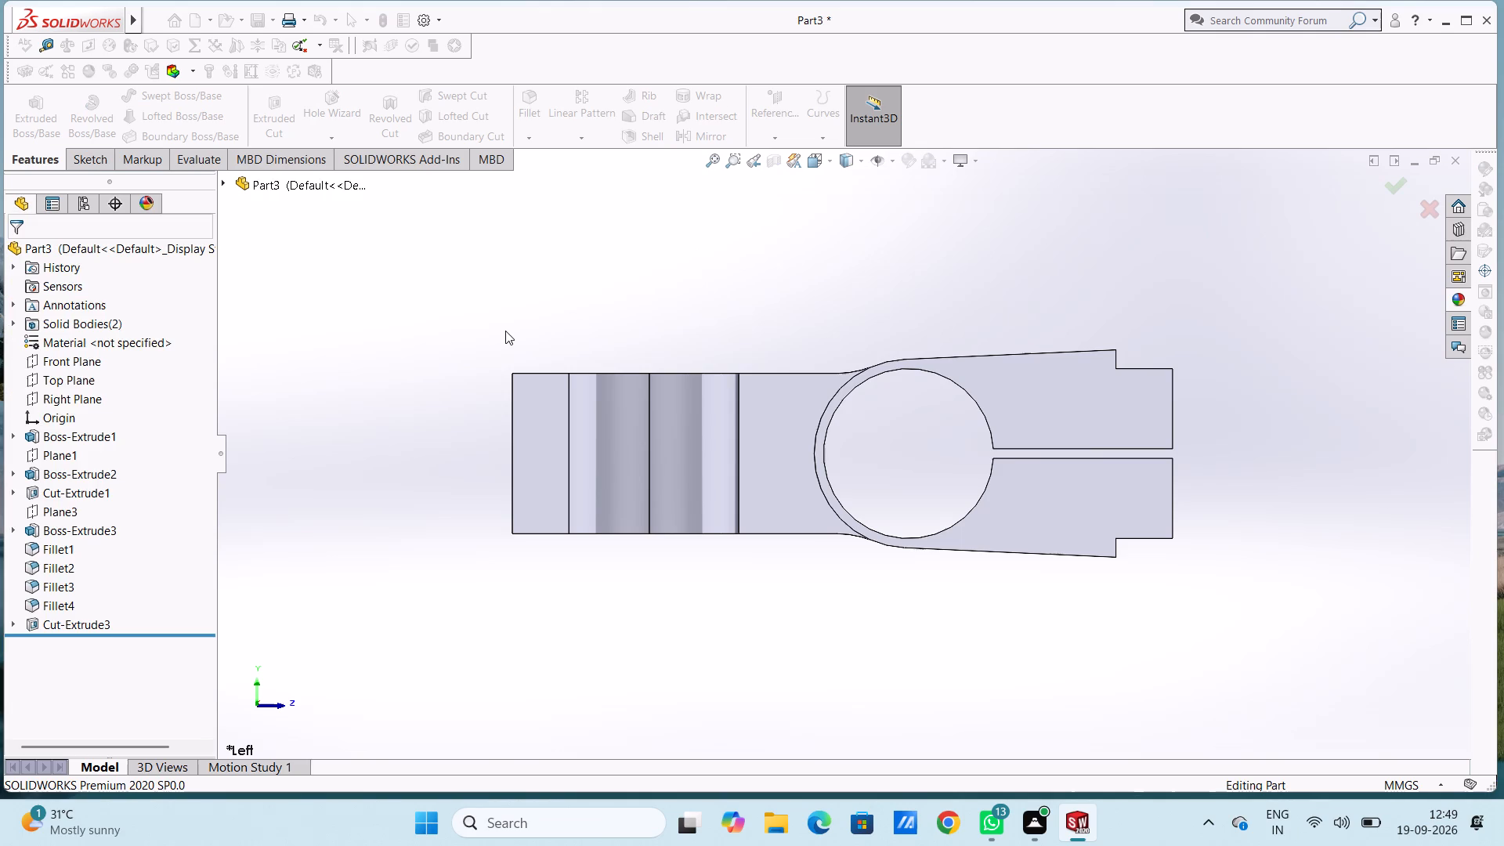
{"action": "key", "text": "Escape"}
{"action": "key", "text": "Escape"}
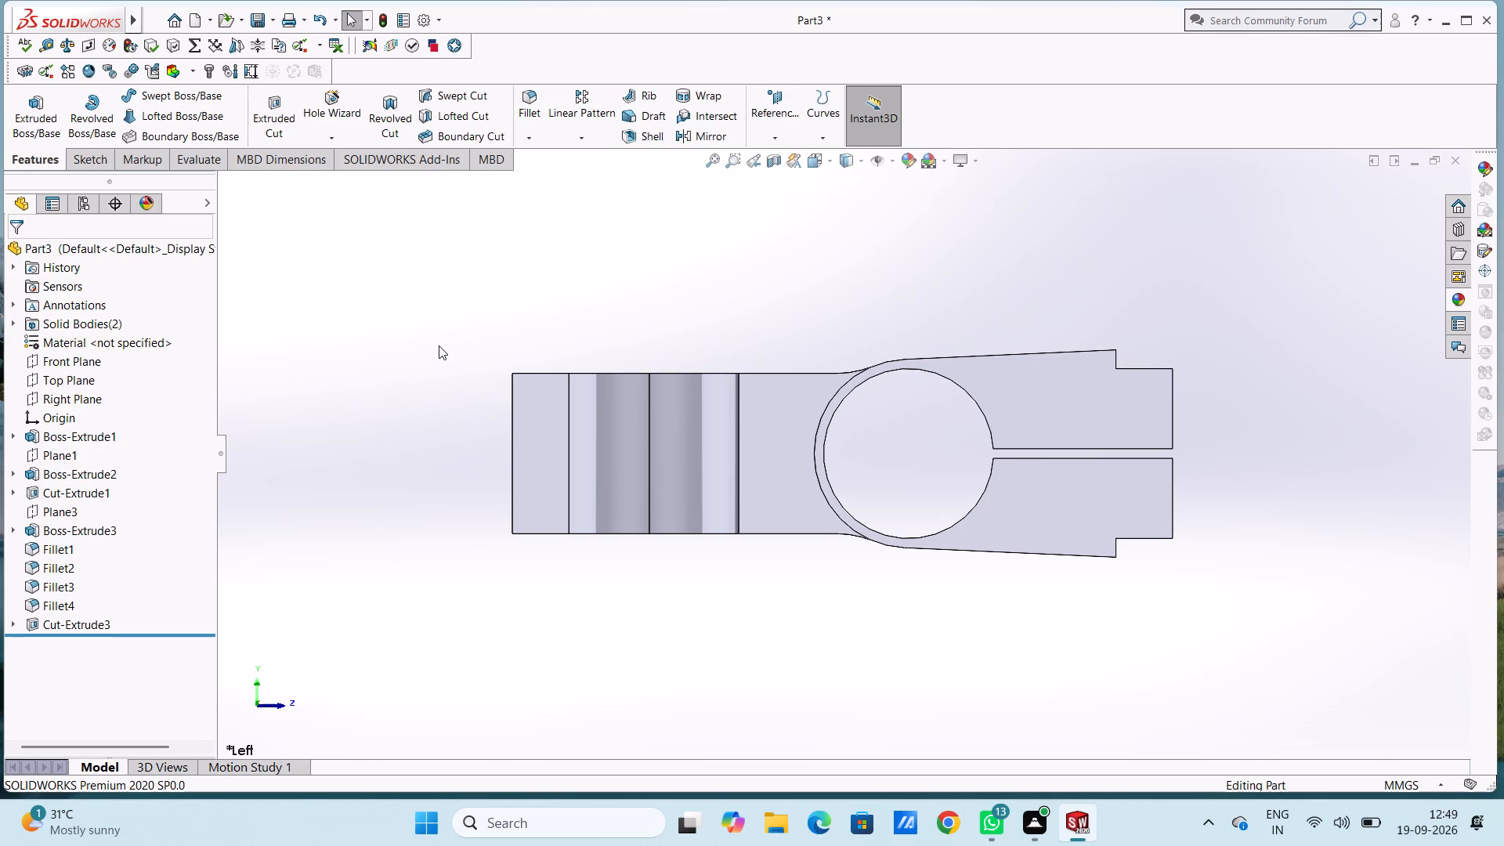
Start a sketch on the flat side face at the free end of the S-curved arm in the Right view.
{"action": "key", "text": "ctrl+4"}
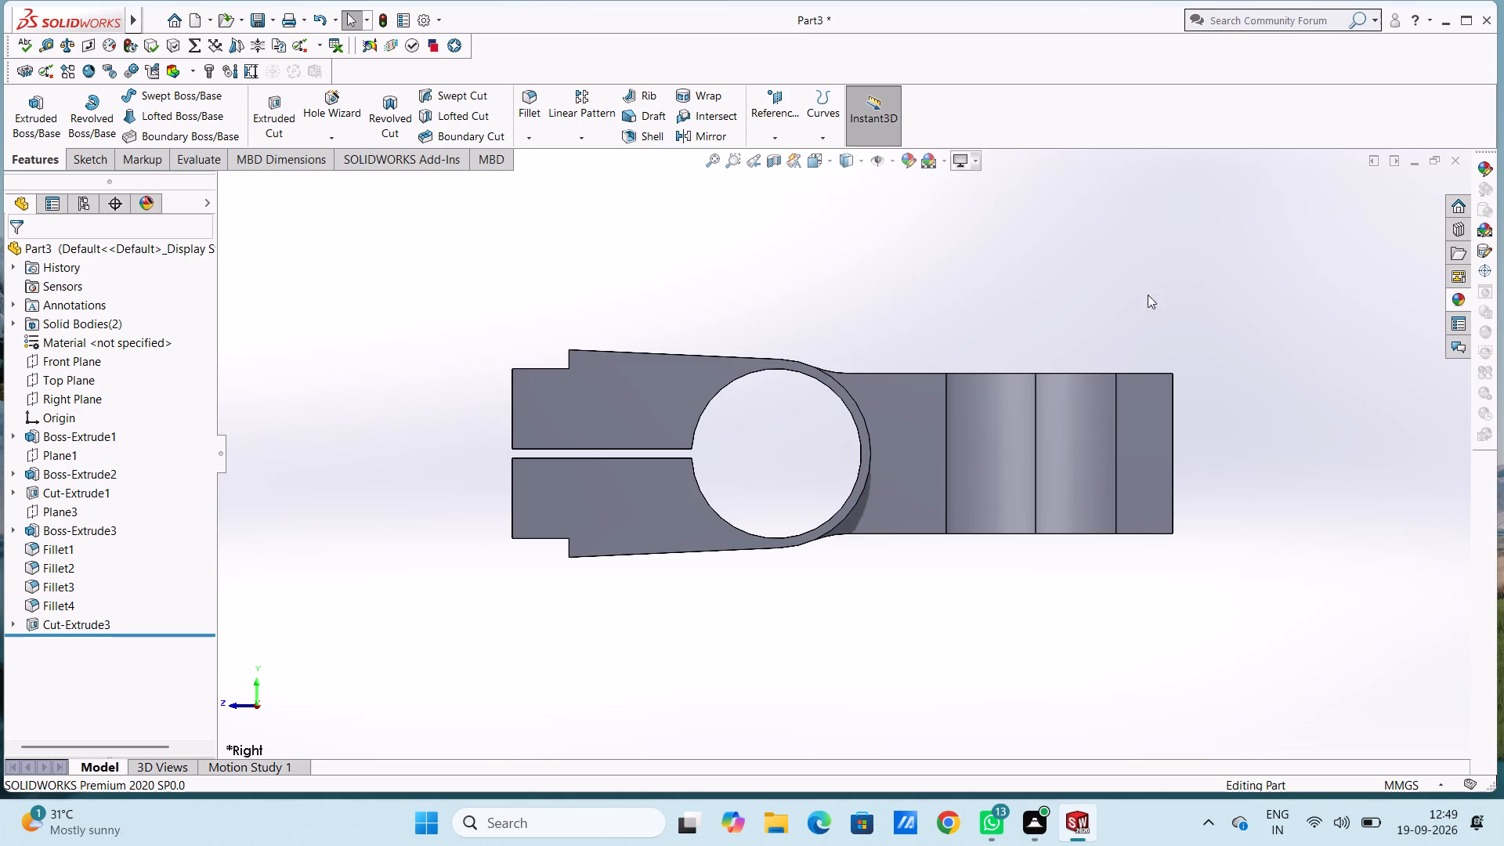
{"action": "middle_click_drag", "start_coordinate": [1150, 278], "coordinate": [1141, 384]}
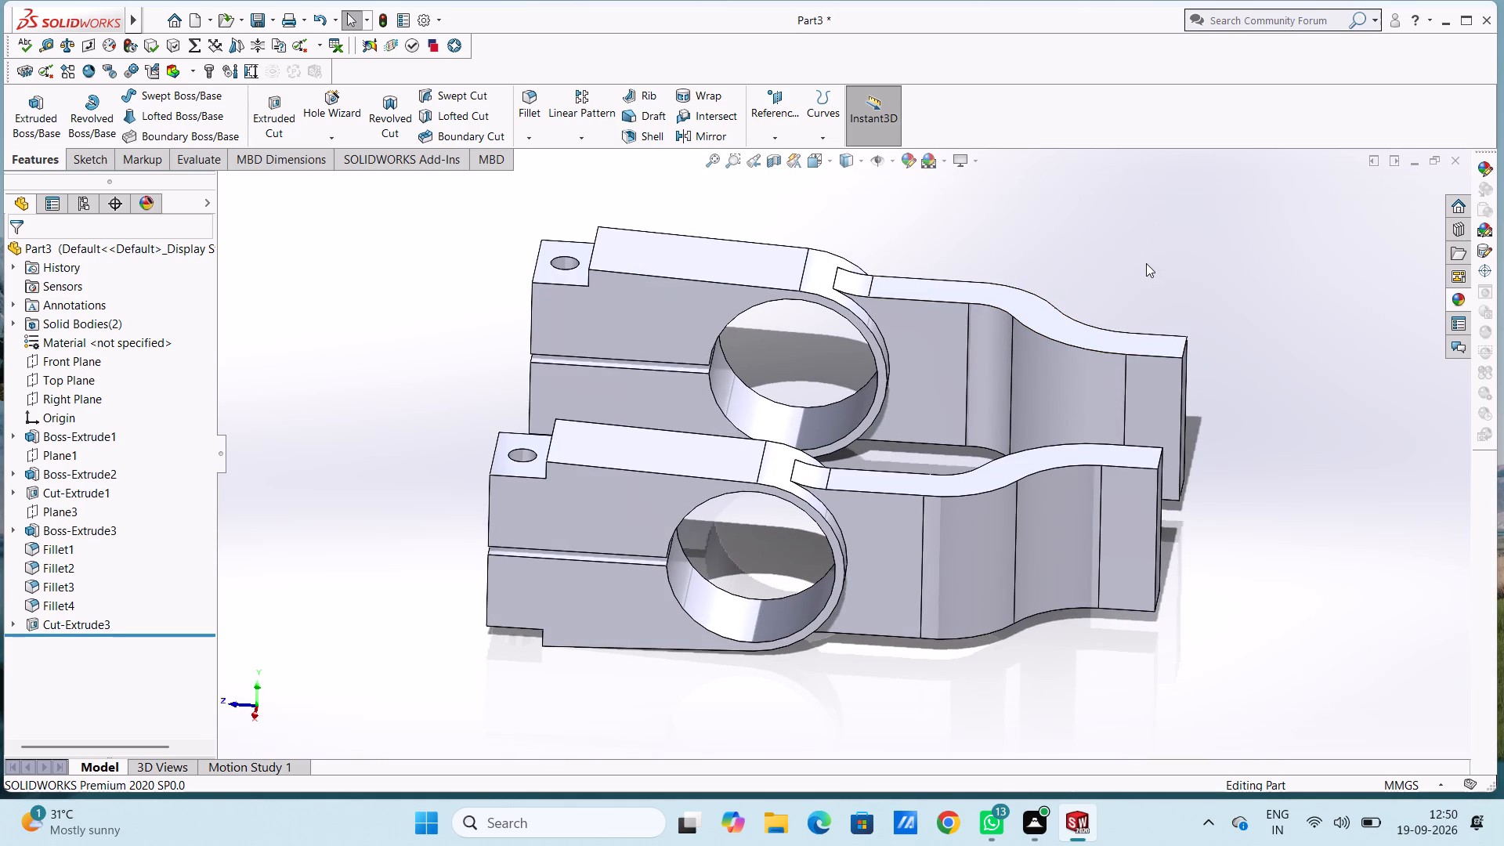
{"action": "key", "text": "4"}
{"action": "key", "text": "ctrl+4"}
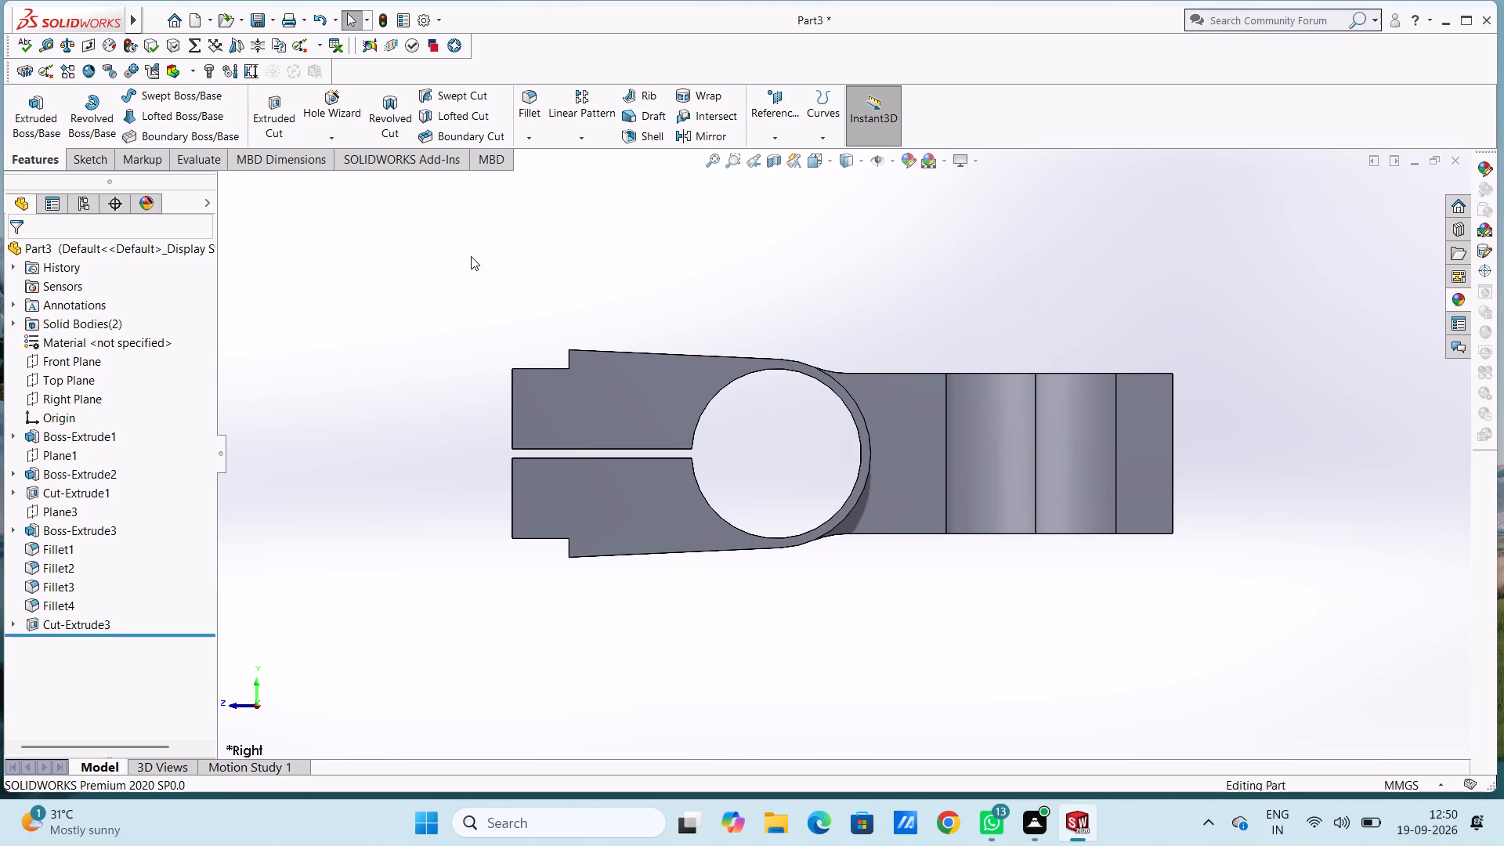
{"action": "left_click", "coordinate": [1141, 445]}
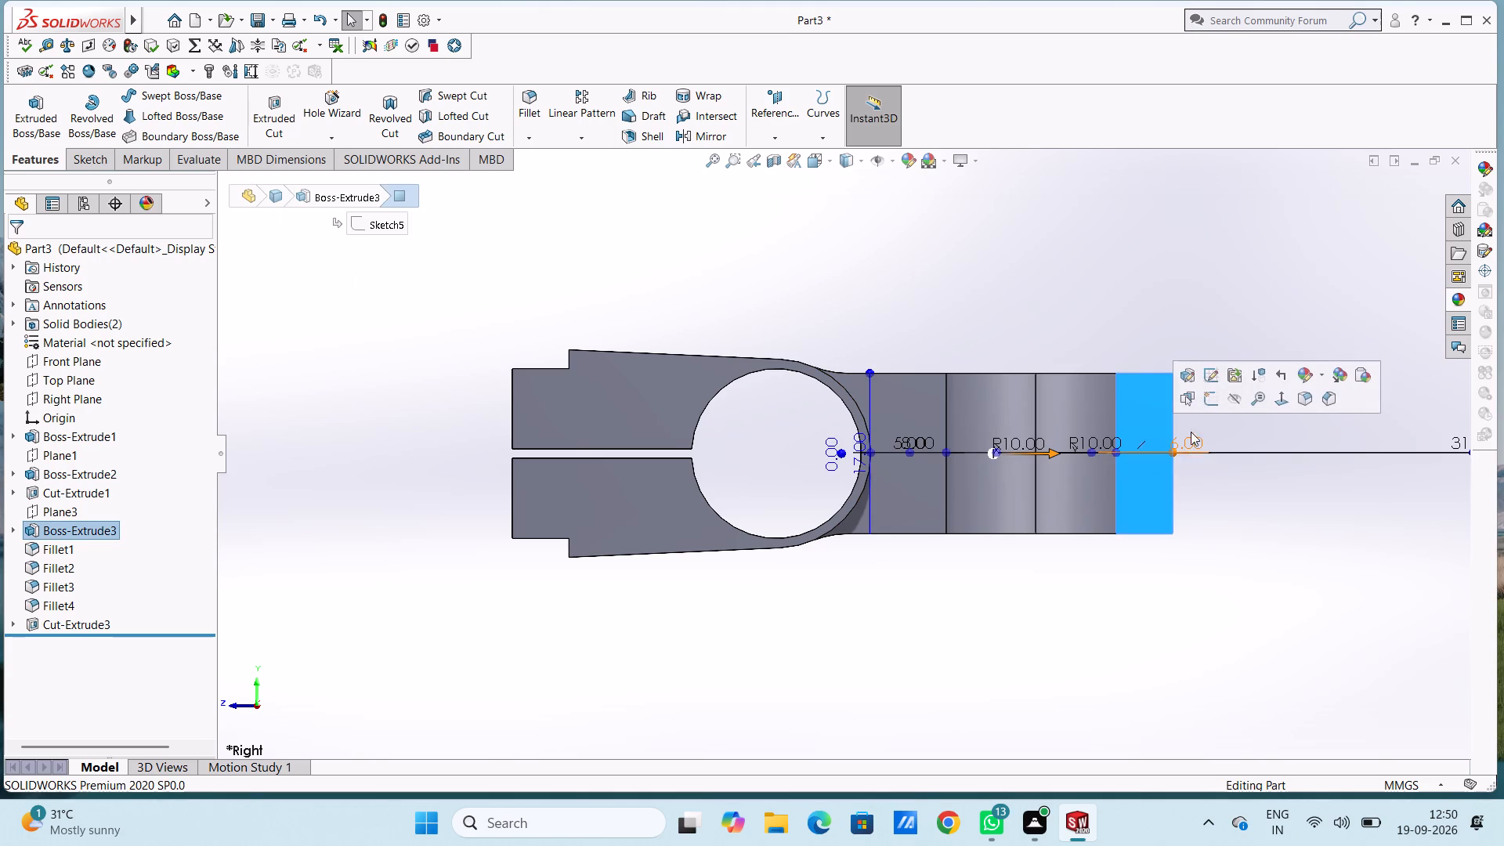
{"action": "left_click", "coordinate": [1207, 401]}
{"action": "left_click", "coordinate": [1156, 312]}
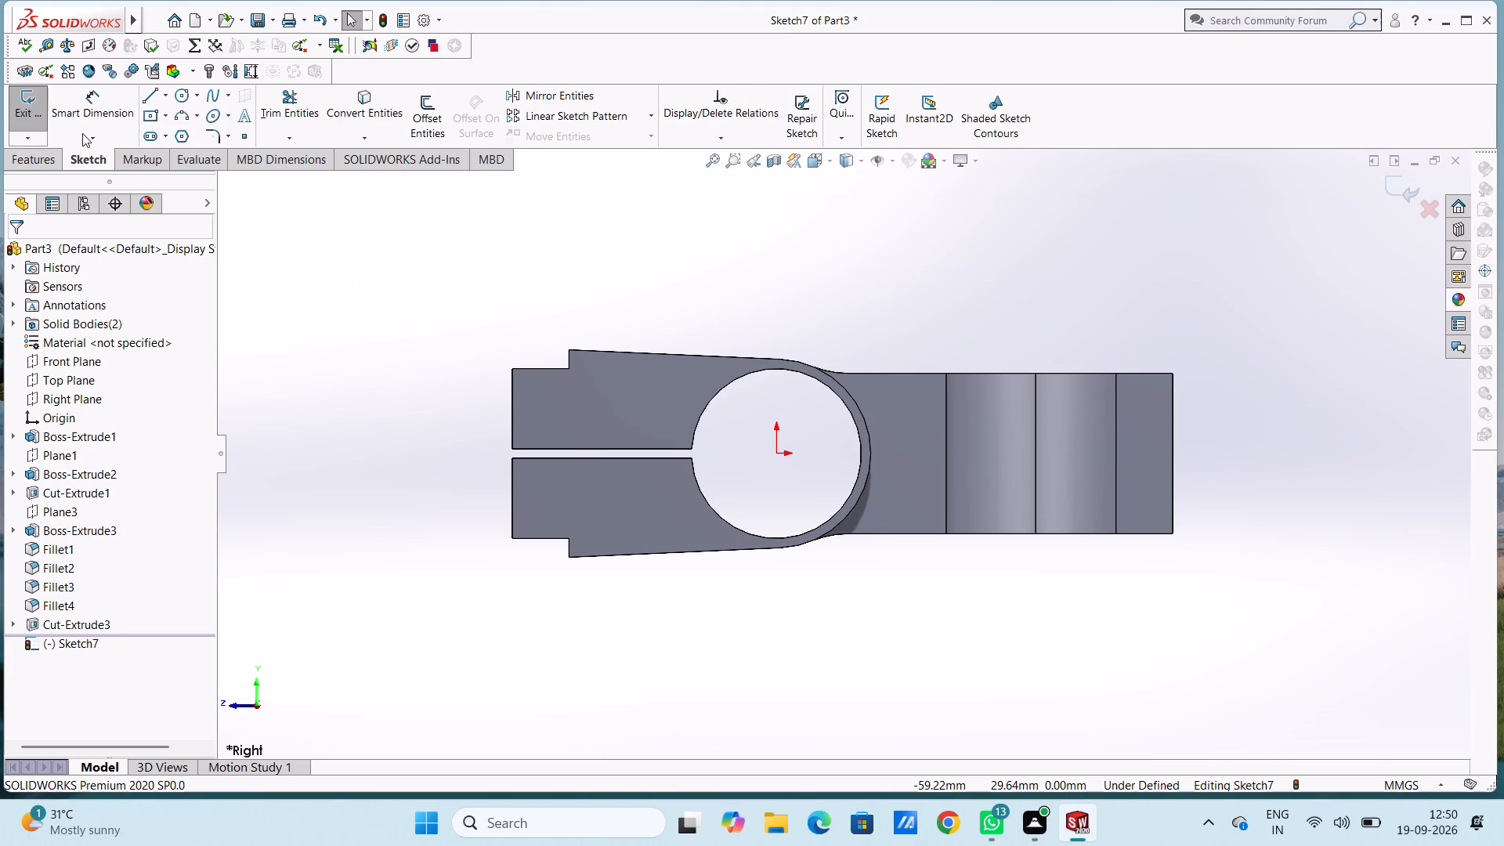
Draw two concentric circles of 11 mm and 5 mm radius just beyond the arm's free end, centred level with the origin.
{"action": "left_click", "coordinate": [179, 95]}
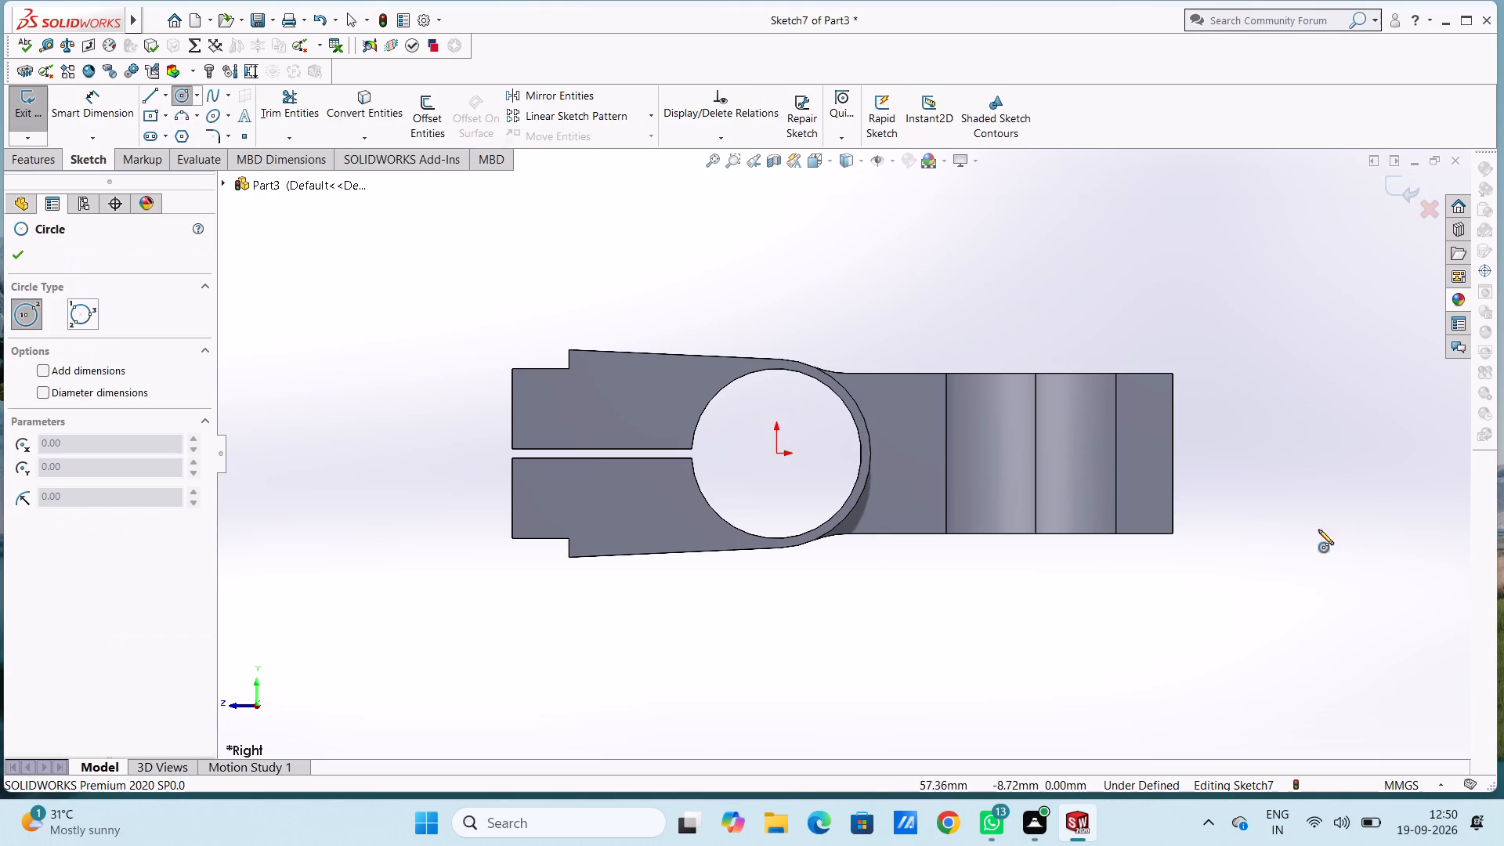
{"action": "left_click", "coordinate": [1255, 454]}
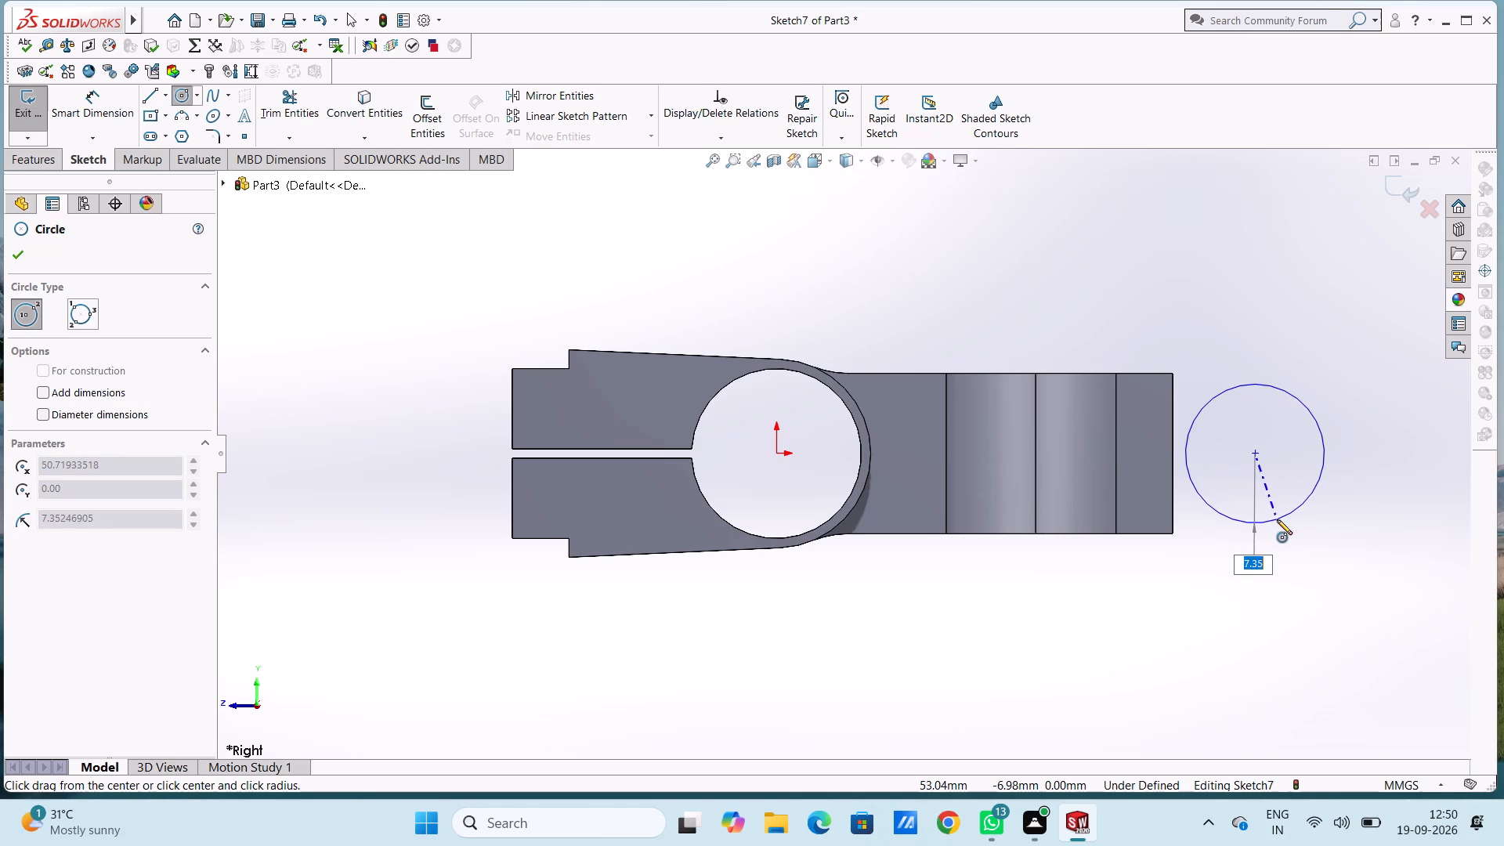
{"action": "type", "text": "11"}
{"action": "key", "text": "Return"}
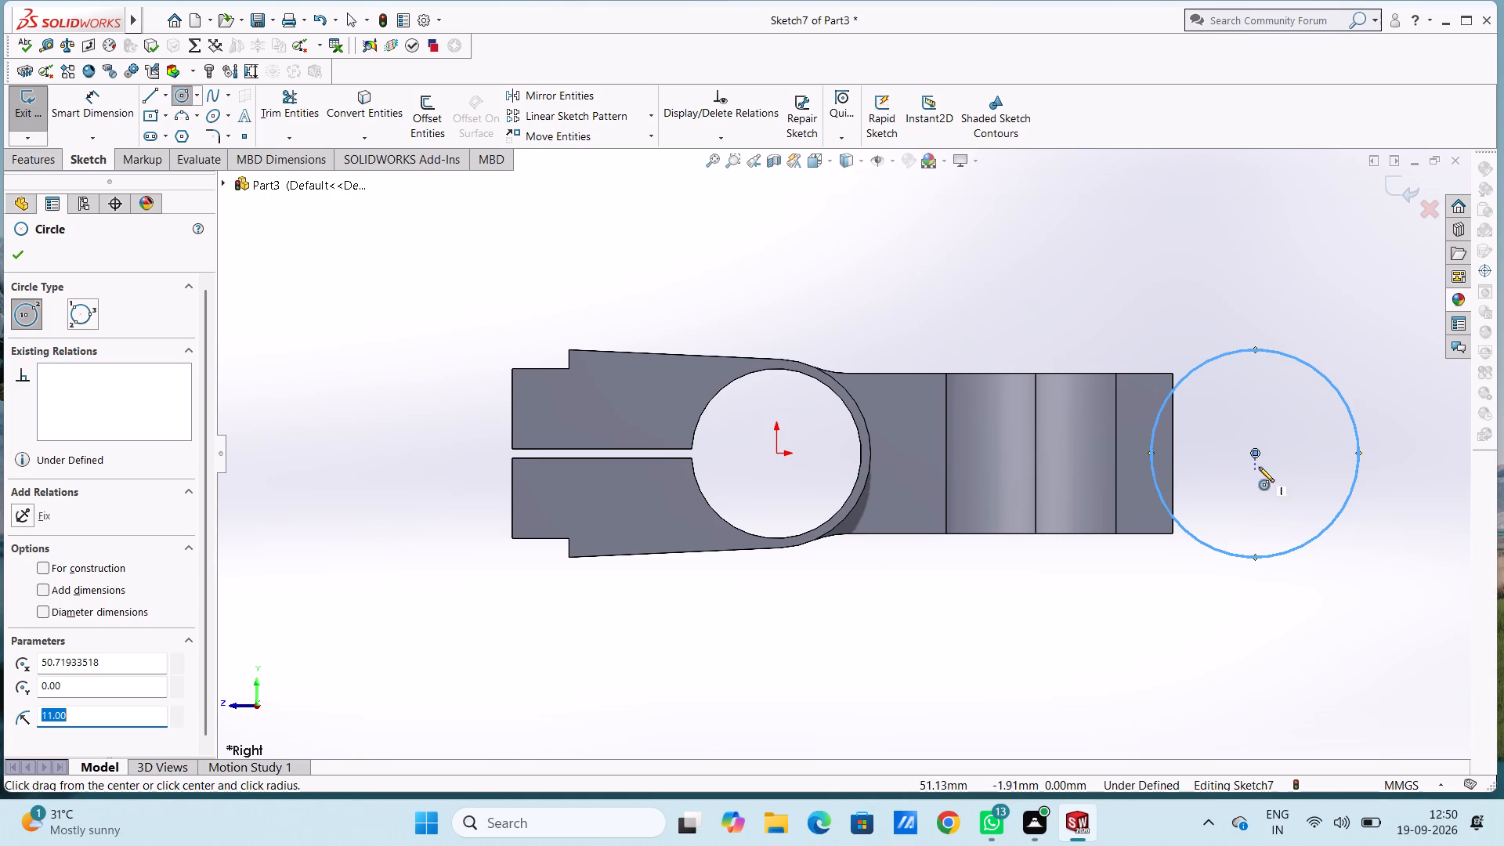
{"action": "left_click", "coordinate": [1256, 451]}
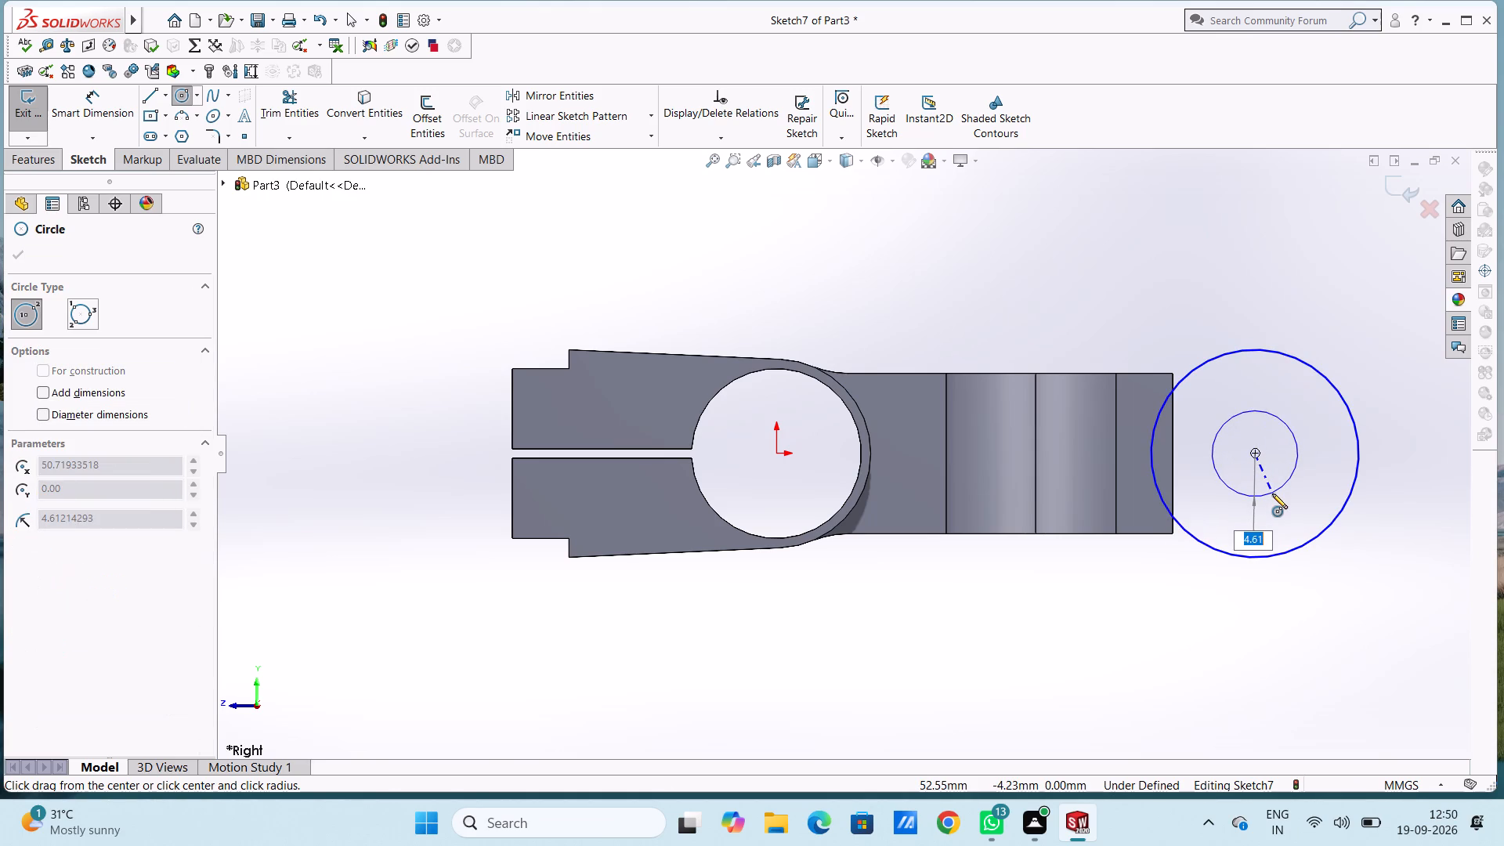
{"action": "key", "text": "5"}
{"action": "key", "text": "Return"}
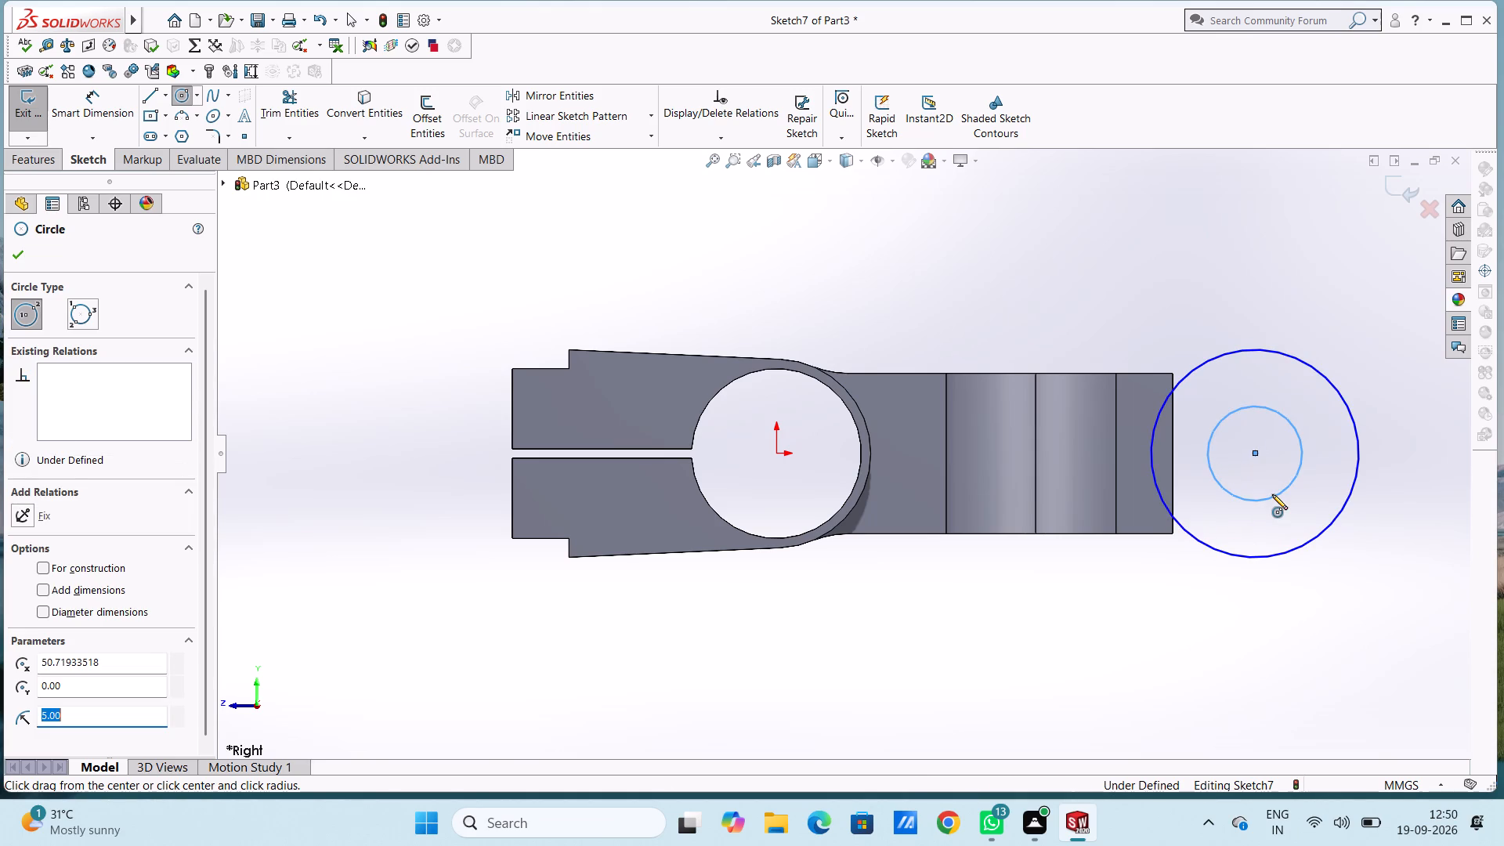
{"action": "key", "text": "Escape"}
{"action": "key", "text": "Escape"}
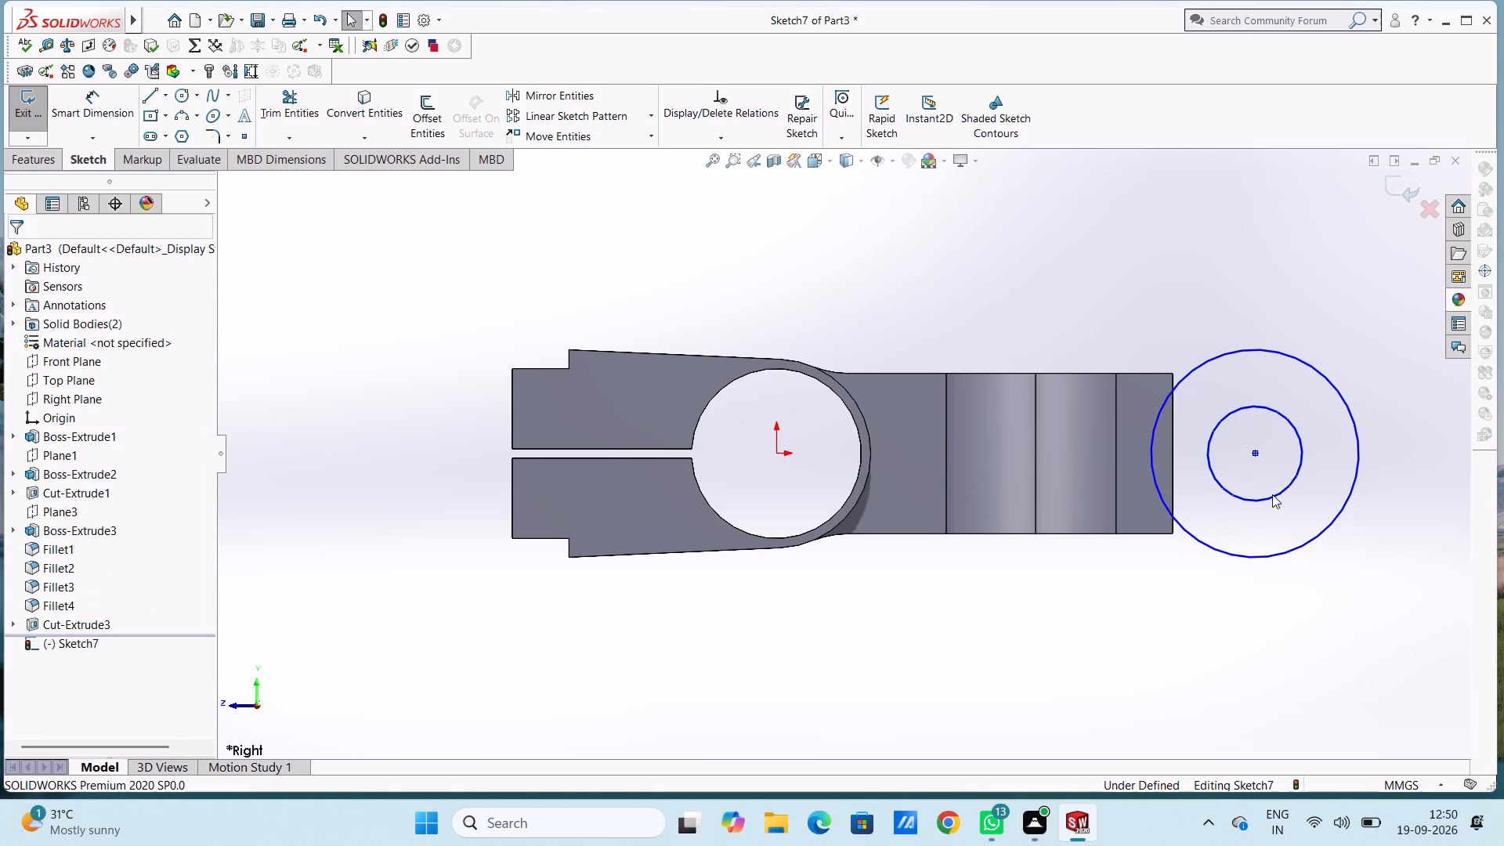
Dimension the outer circle's diameter as 22 mm and the inner circle's diameter as 10 mm.
{"action": "scroll", "coordinate": [1272, 494], "scroll_direction": "up", "scroll_amount": 4}
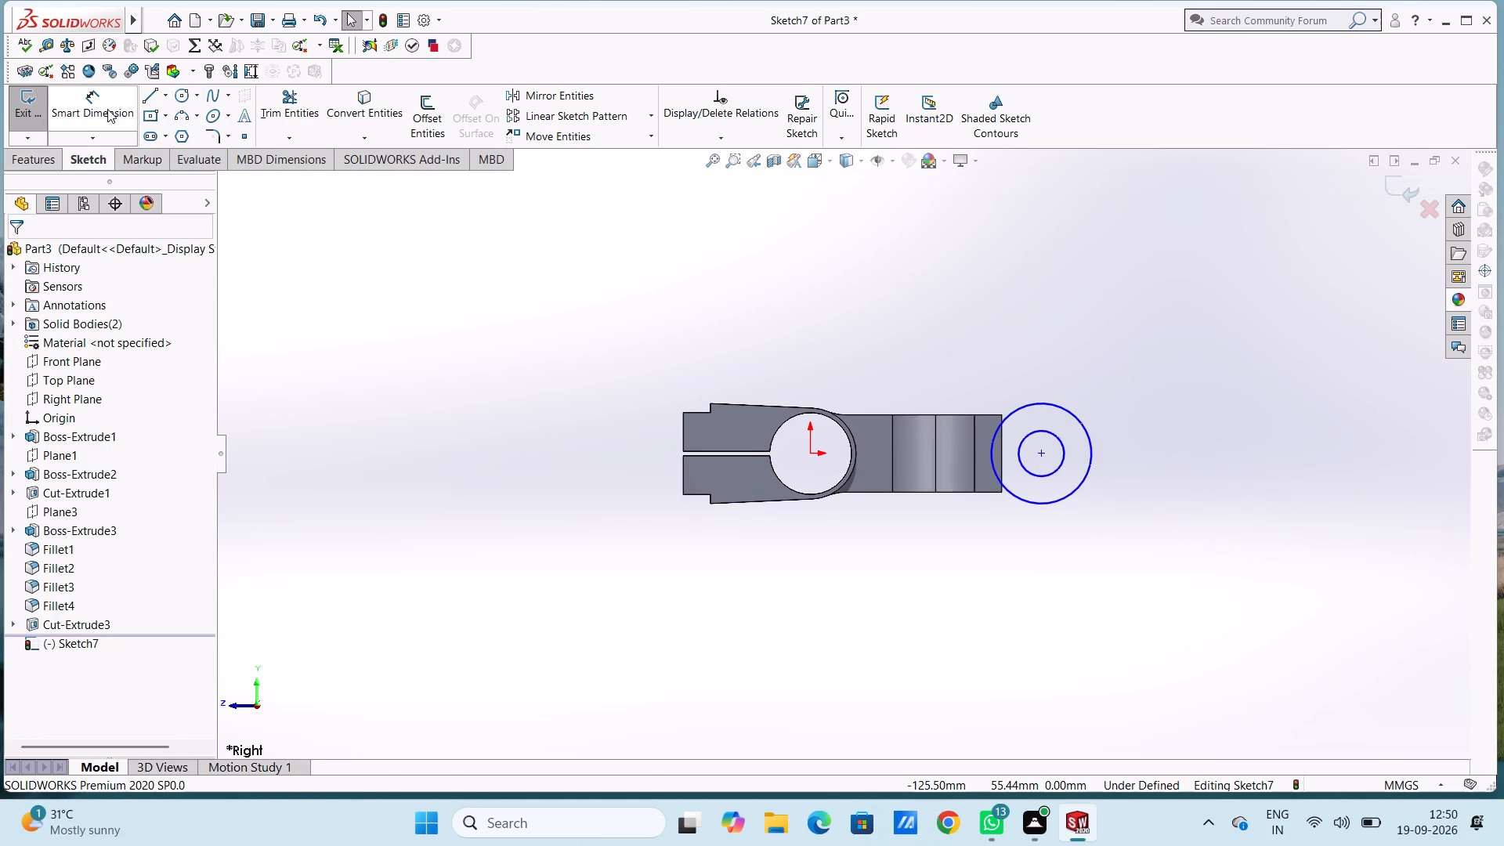
{"action": "left_click", "coordinate": [107, 108]}
{"action": "left_click", "coordinate": [1018, 408]}
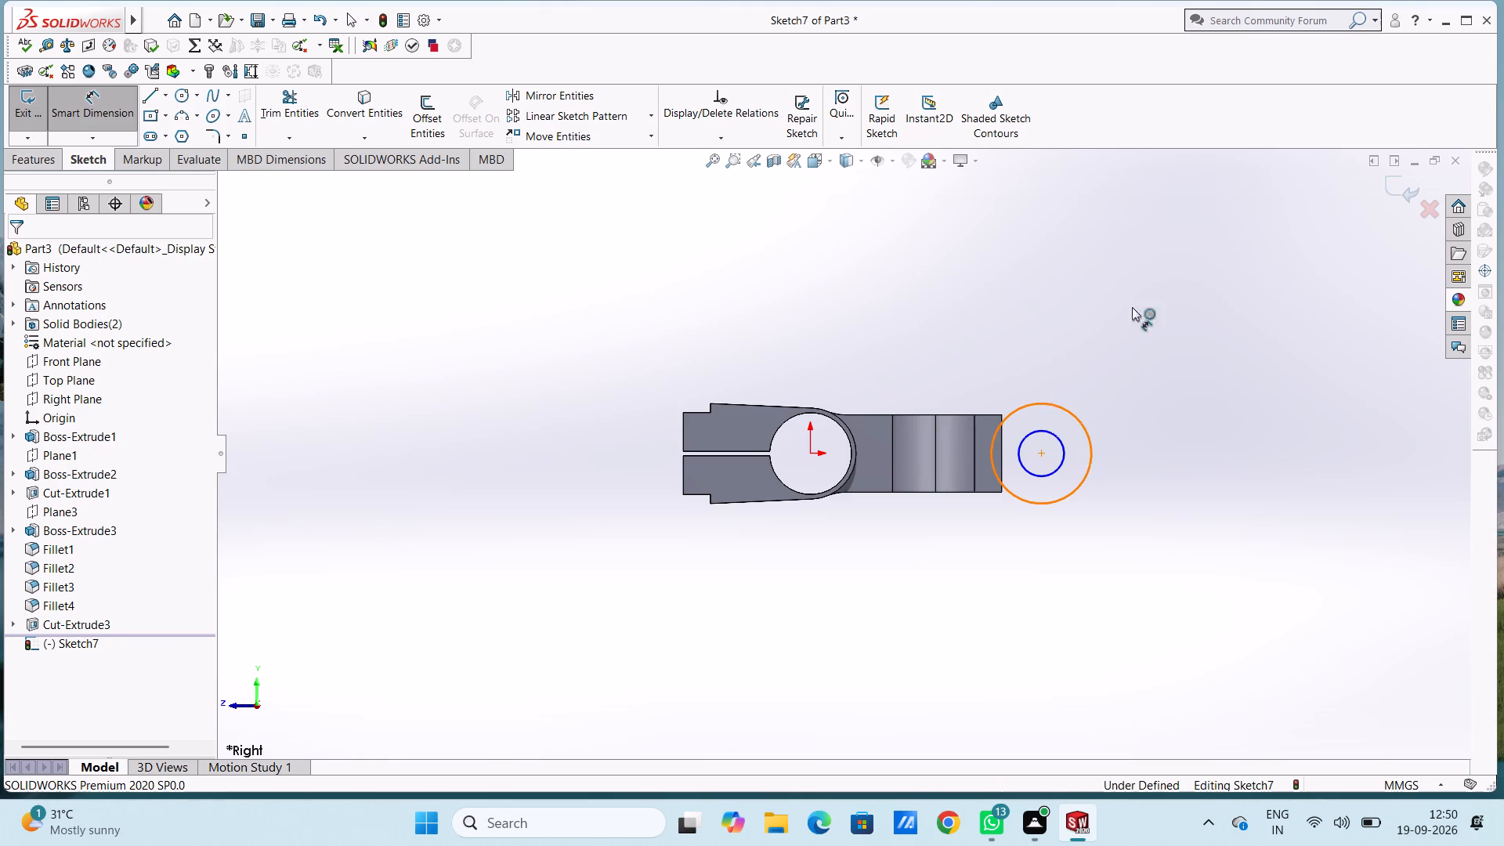
{"action": "left_click", "coordinate": [1289, 237]}
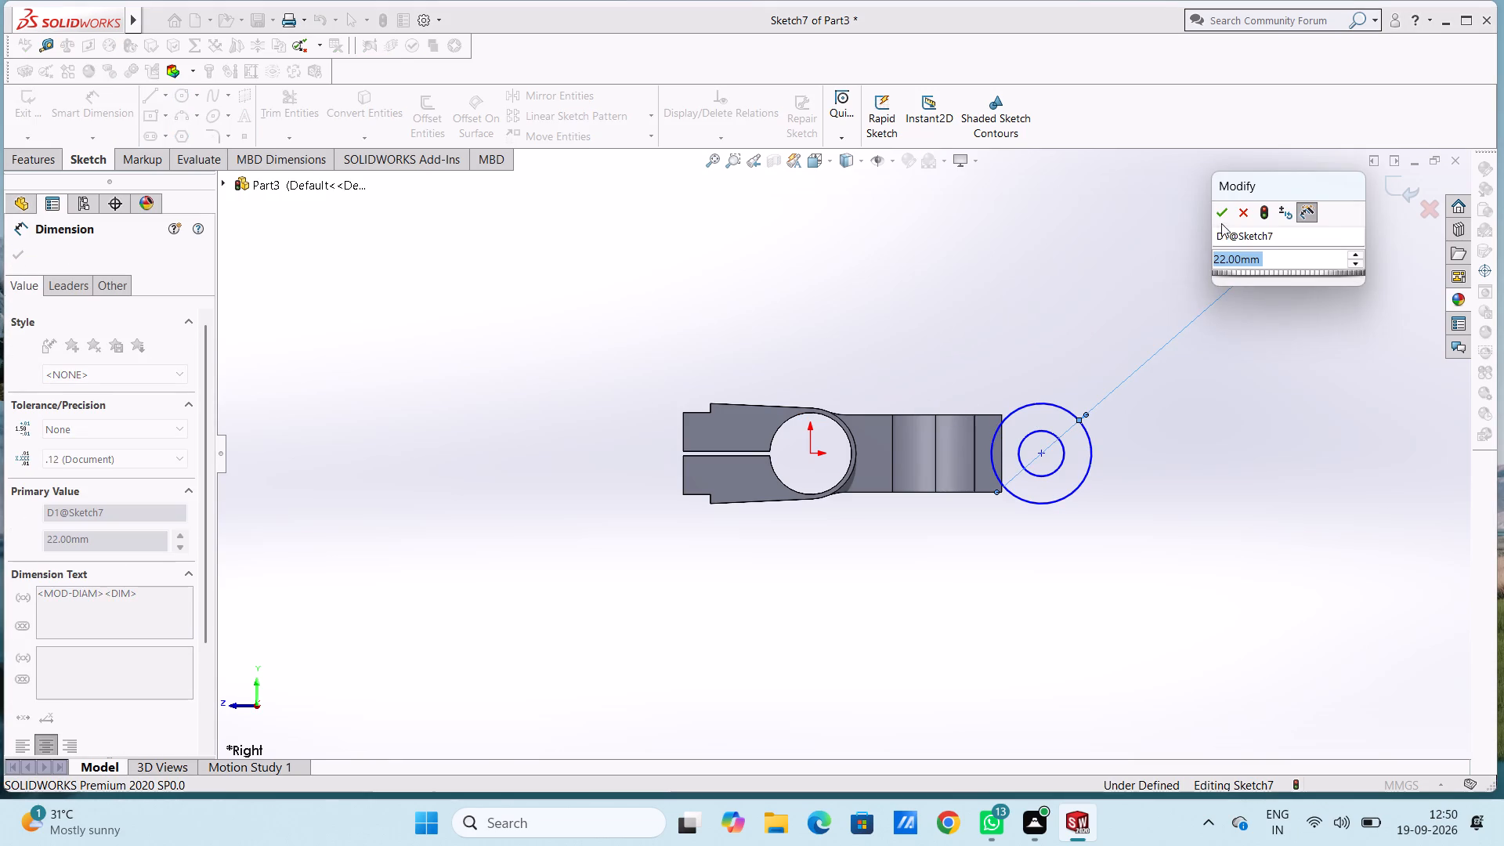
{"action": "left_click", "coordinate": [1214, 217]}
{"action": "left_click", "coordinate": [1134, 230]}
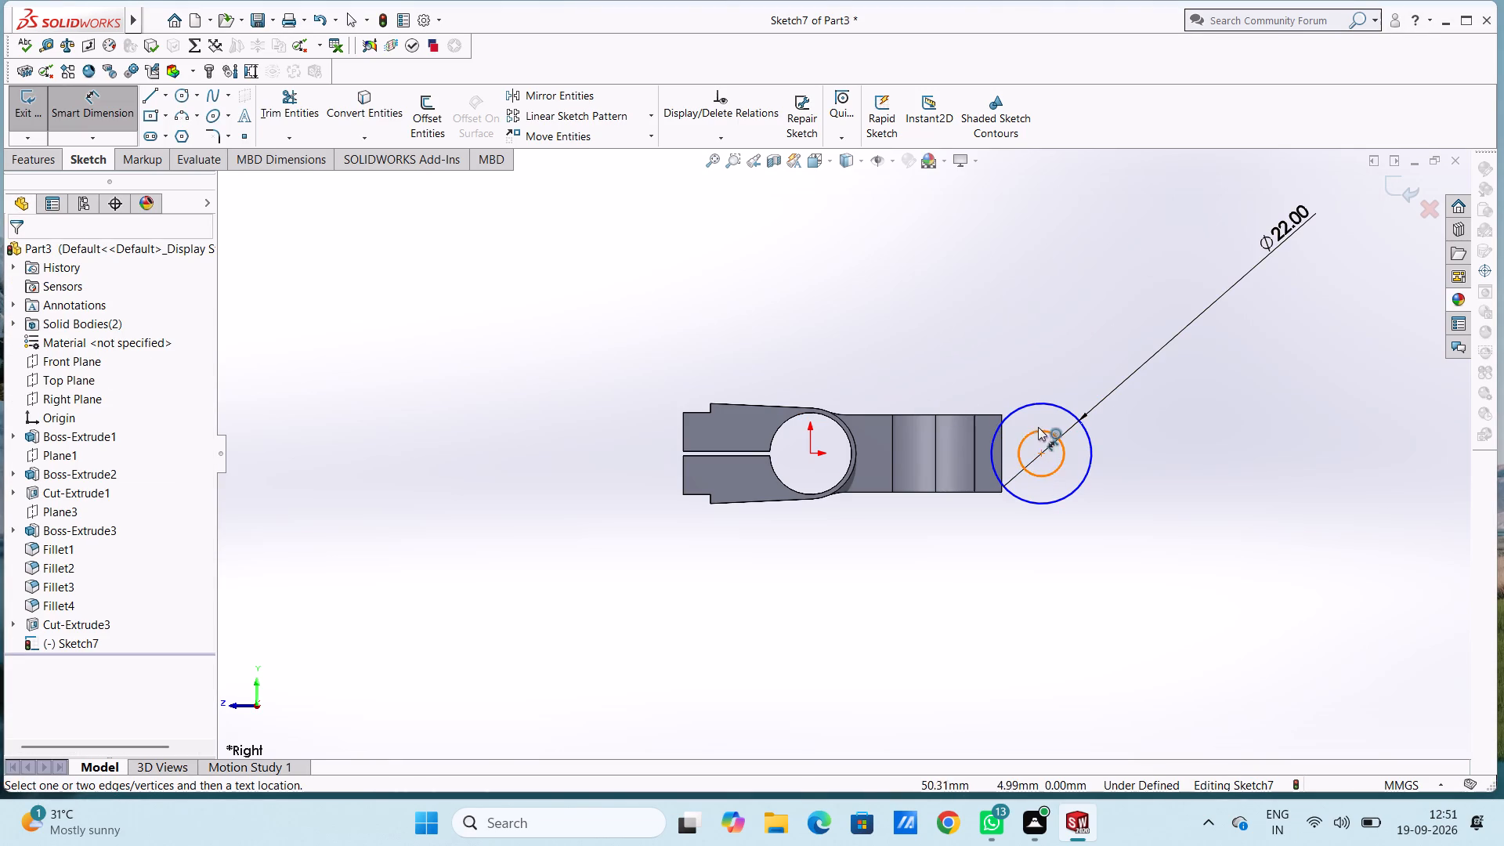
{"action": "left_click", "coordinate": [1039, 428]}
{"action": "left_click", "coordinate": [1187, 248]}
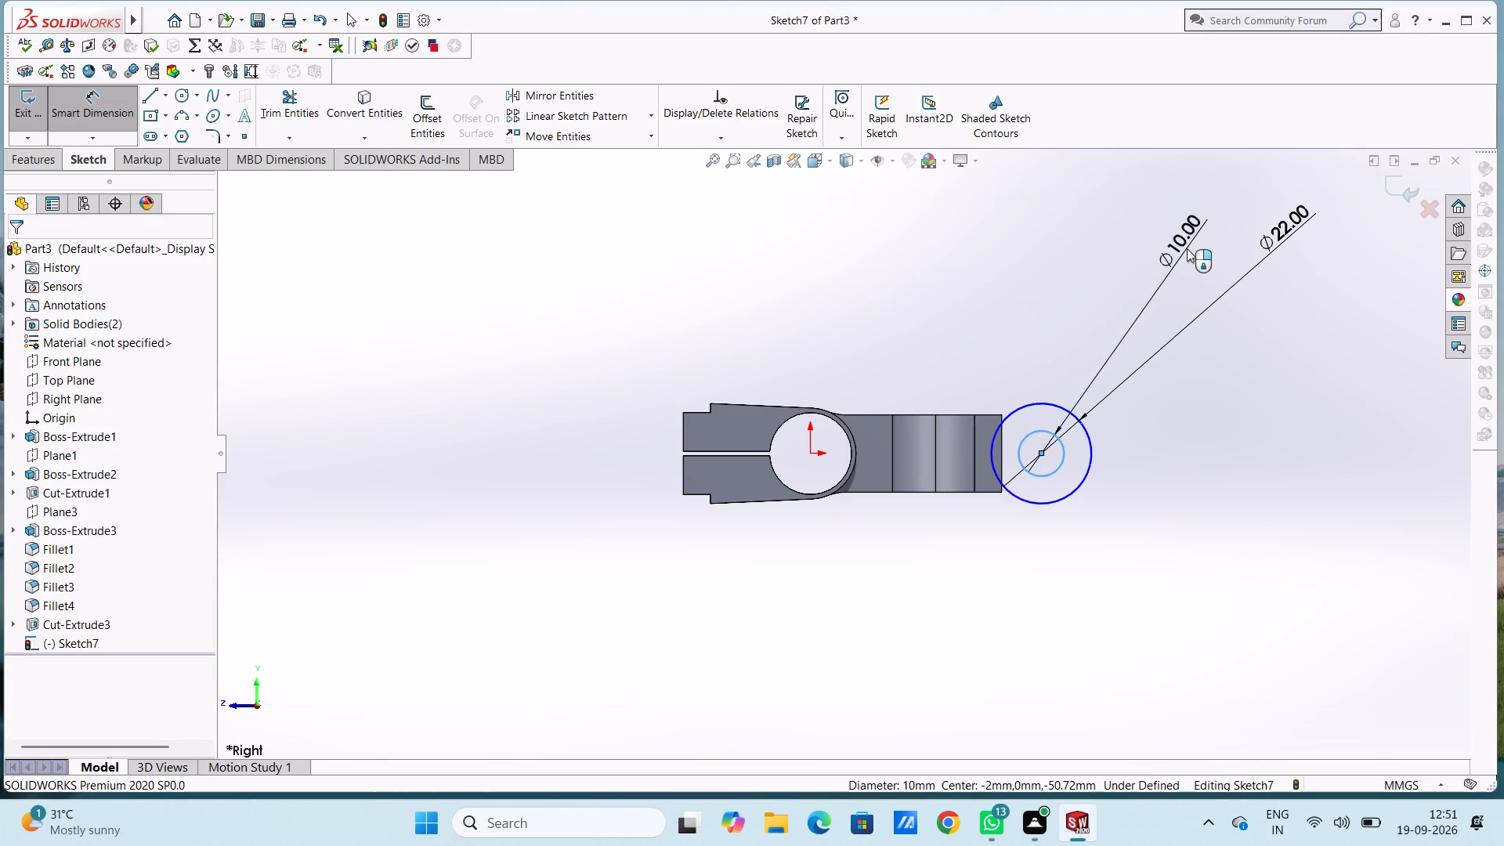
{"action": "left_click", "coordinate": [1118, 220]}
{"action": "left_click", "coordinate": [997, 295]}
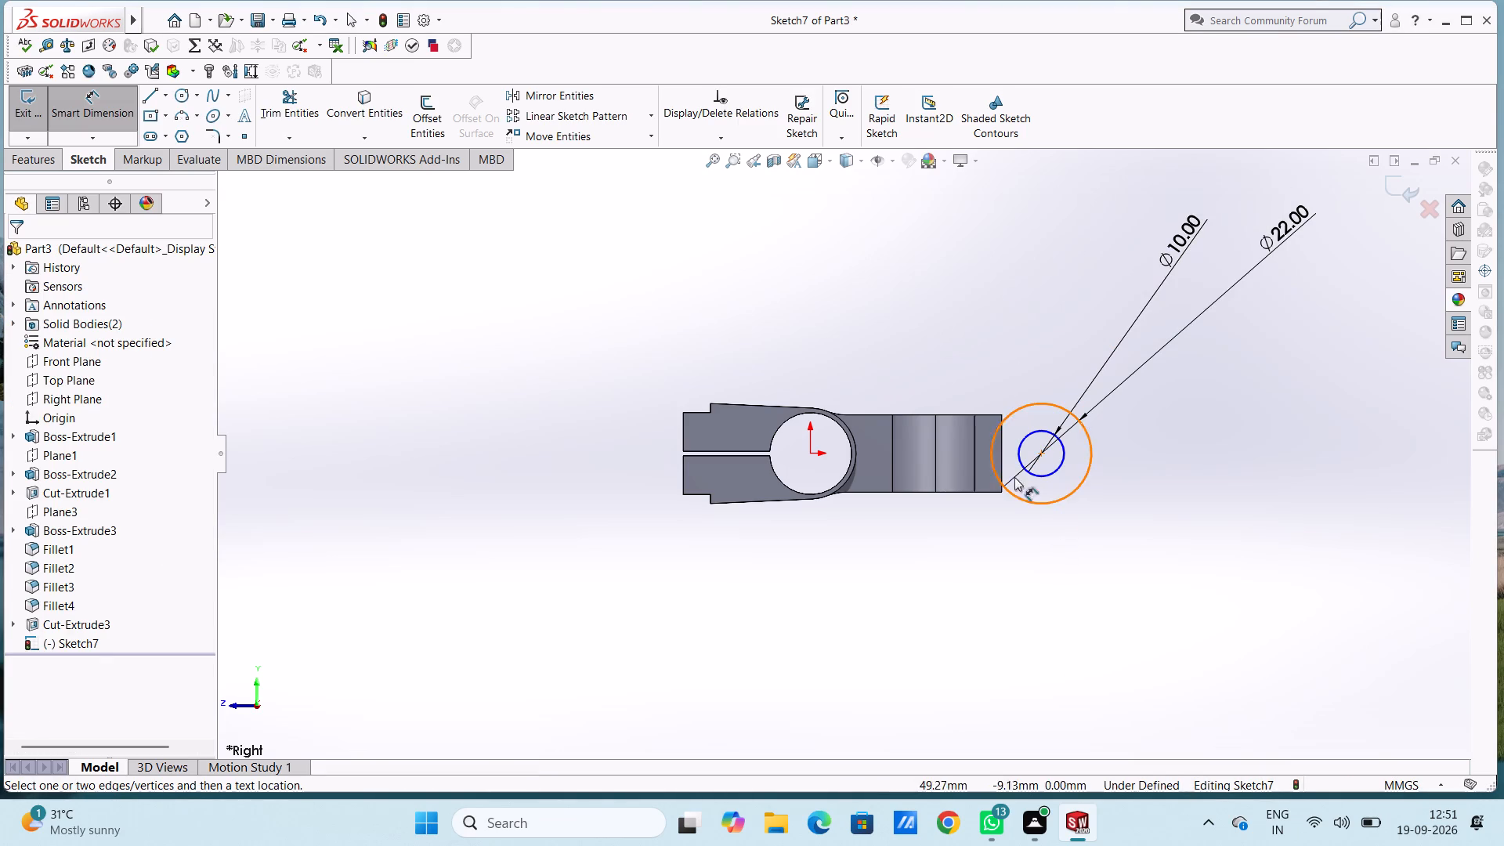
Dimension the horizontal distance from the arm's end edge to the circles' centre as 9 mm.
{"action": "left_click", "coordinate": [1002, 456]}
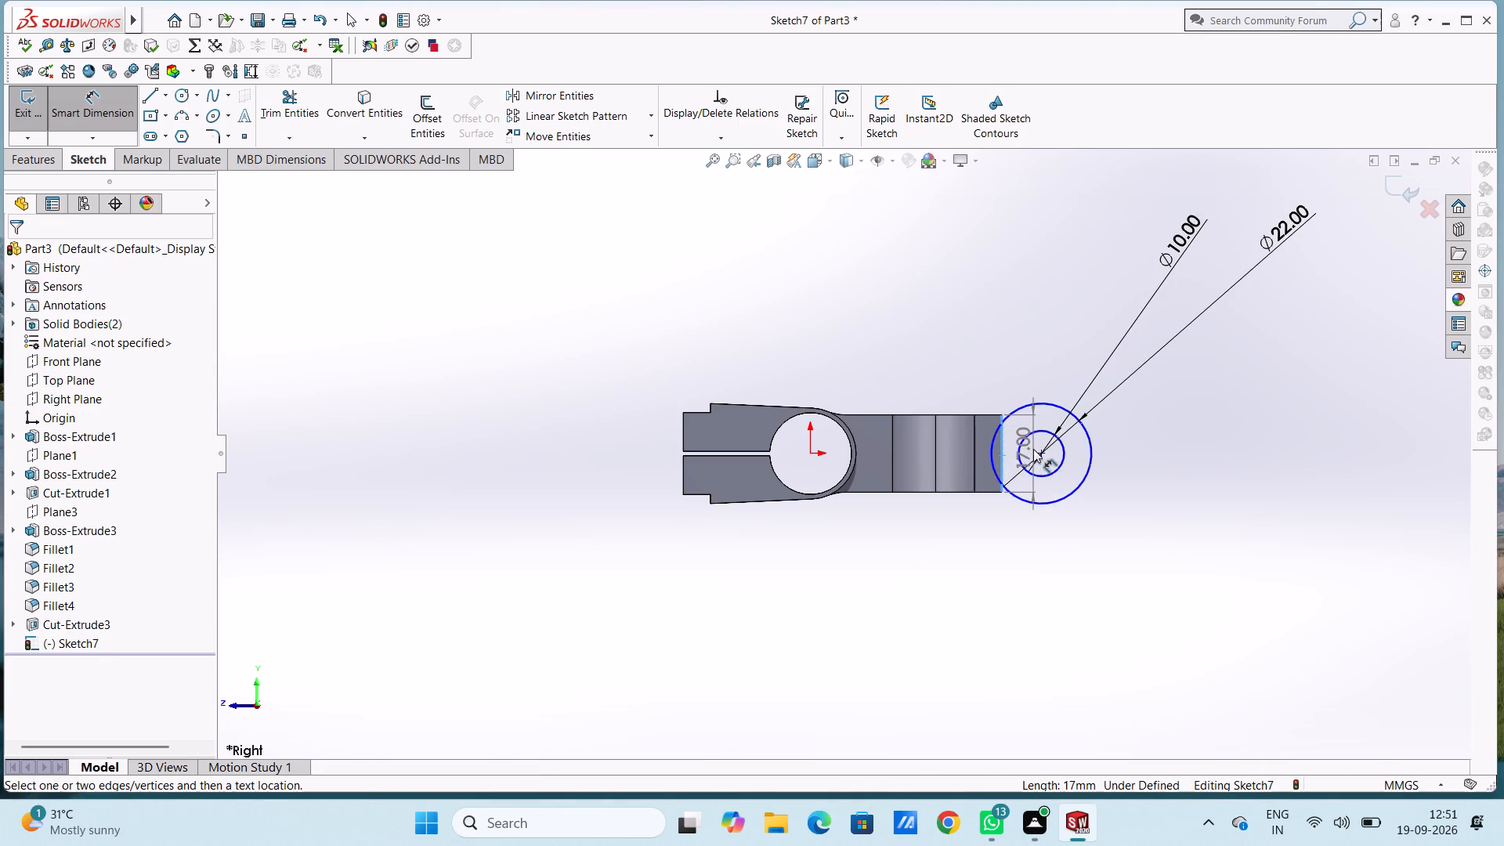
{"action": "left_click", "coordinate": [1041, 454]}
{"action": "left_click", "coordinate": [1008, 597]}
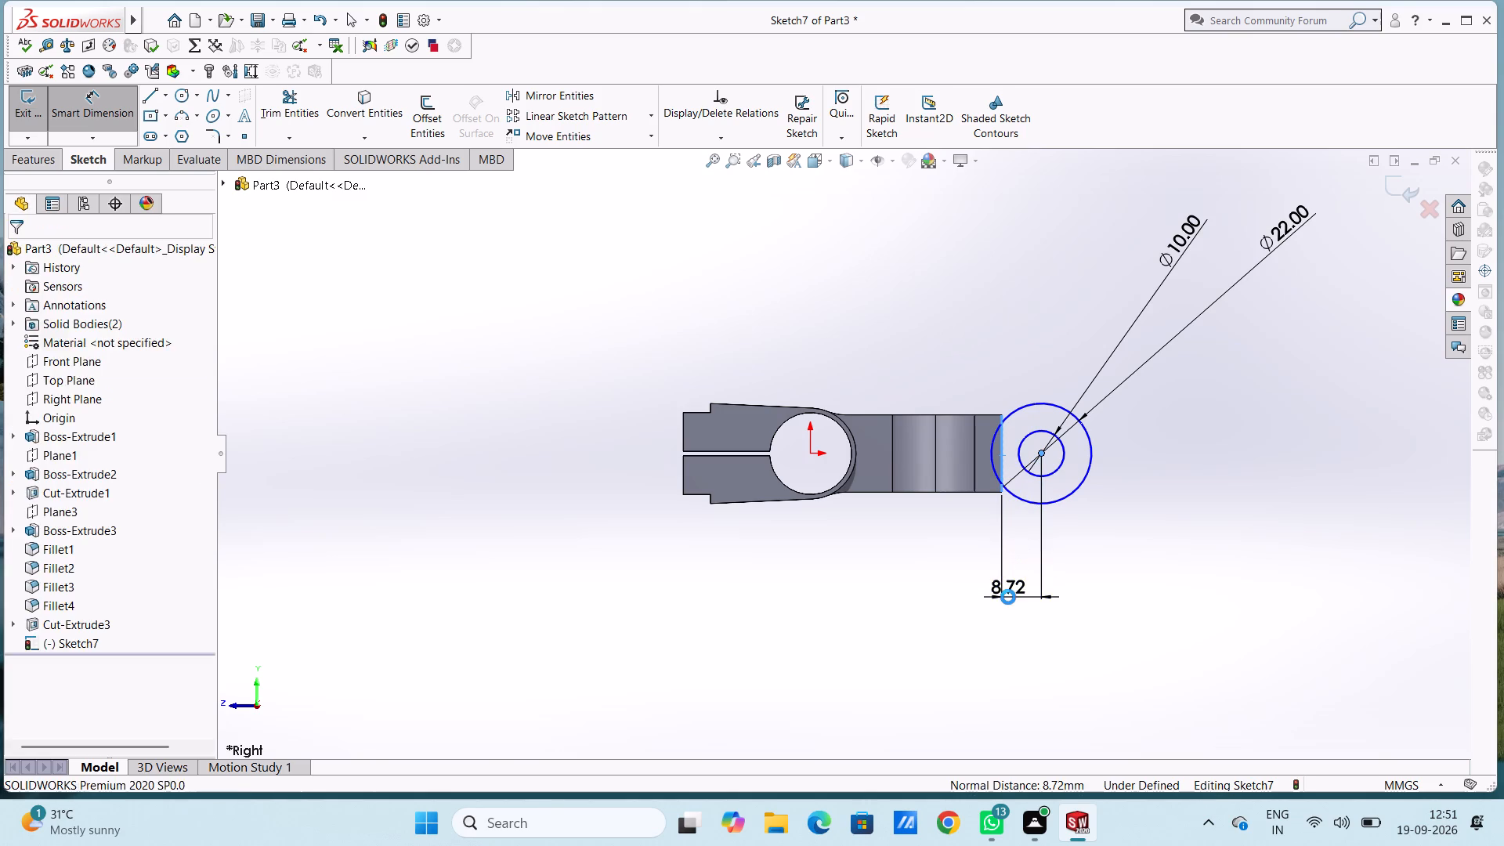
{"action": "key", "text": "9"}
{"action": "key", "text": "Return"}
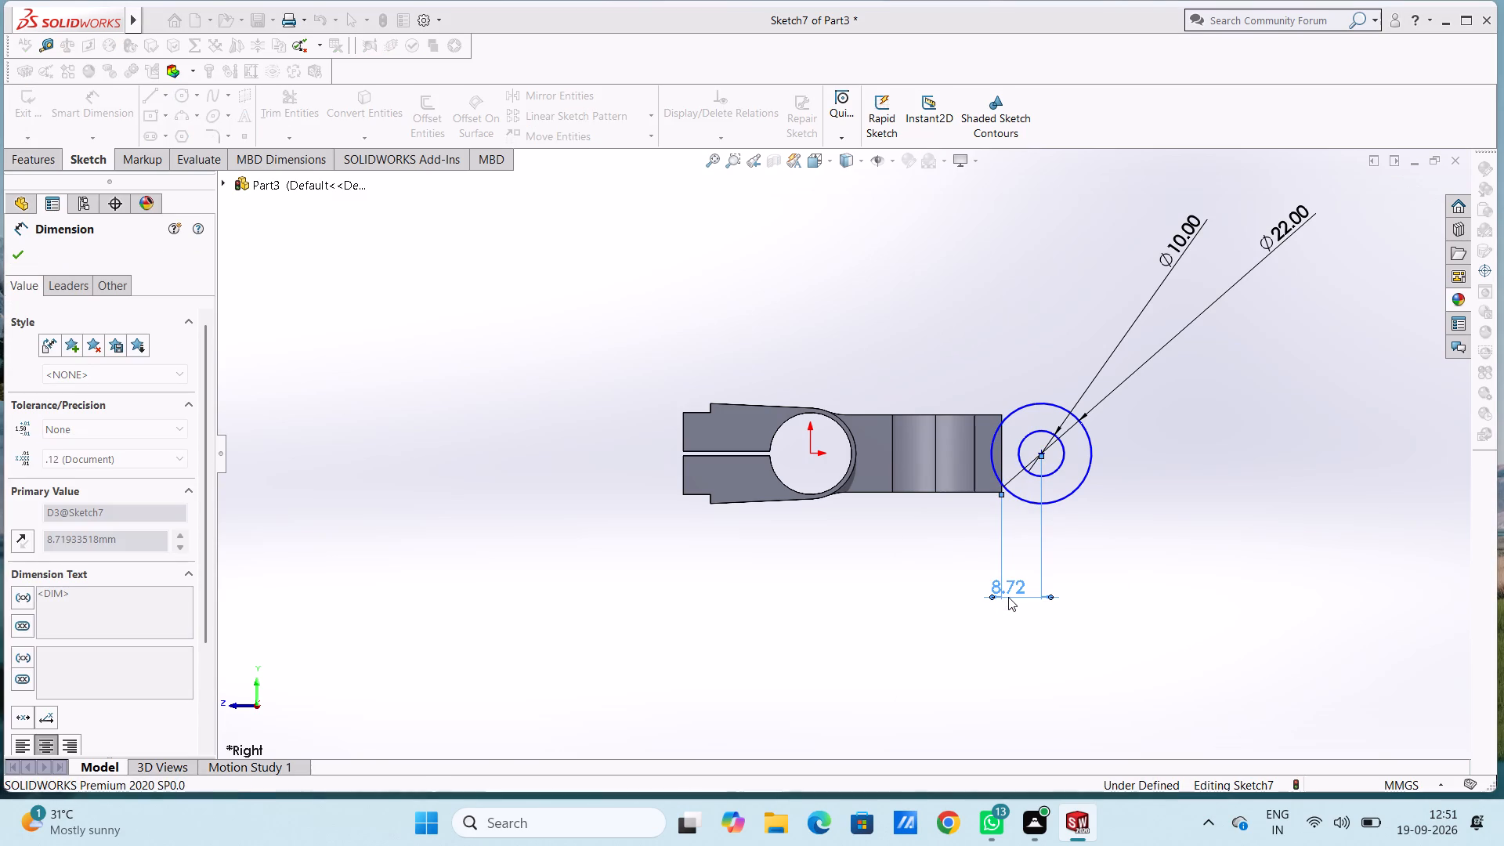
{"action": "left_click", "coordinate": [992, 638]}
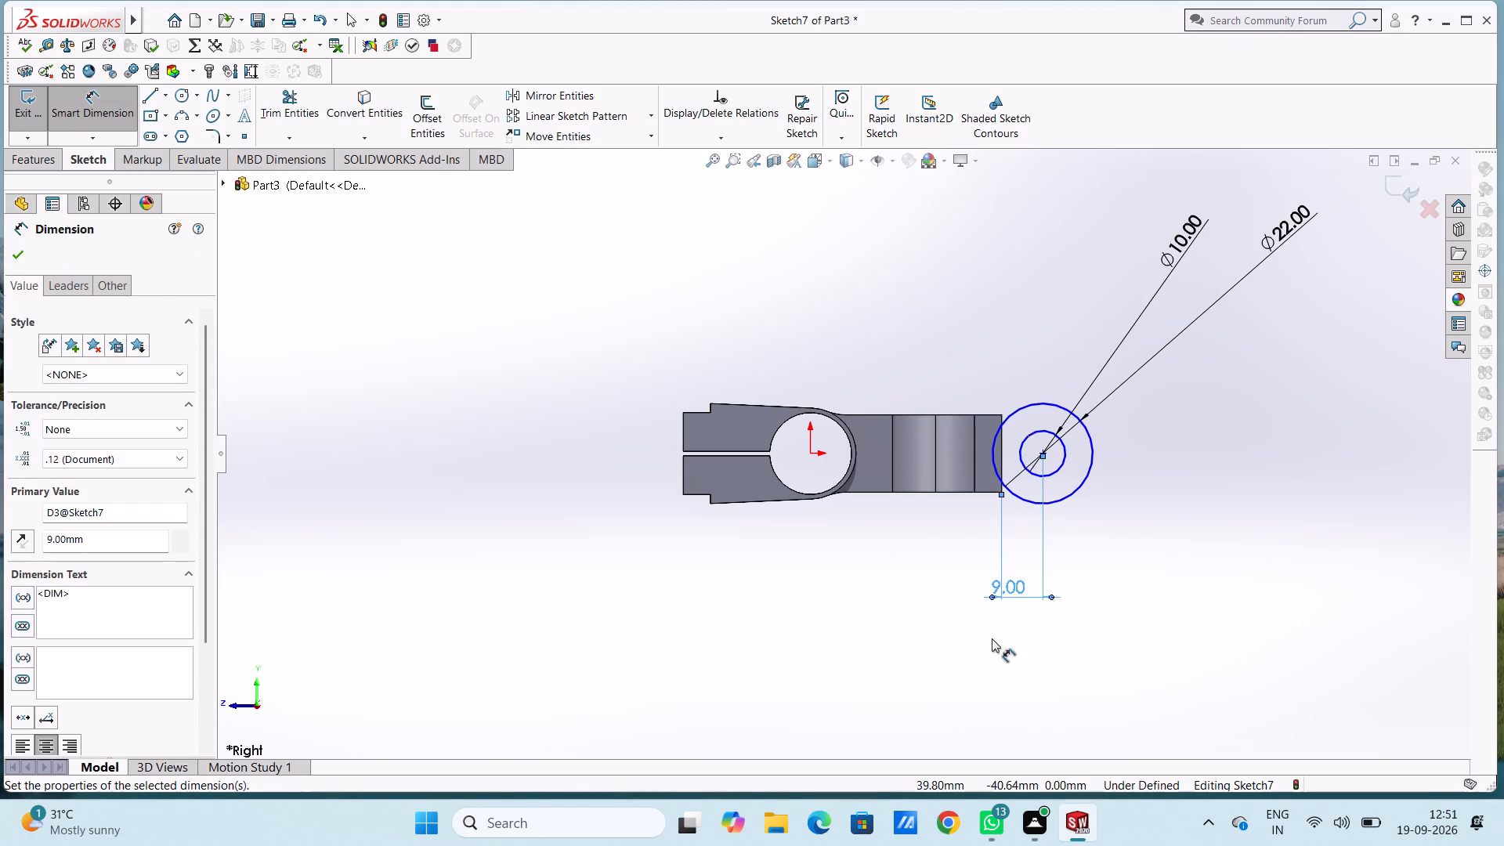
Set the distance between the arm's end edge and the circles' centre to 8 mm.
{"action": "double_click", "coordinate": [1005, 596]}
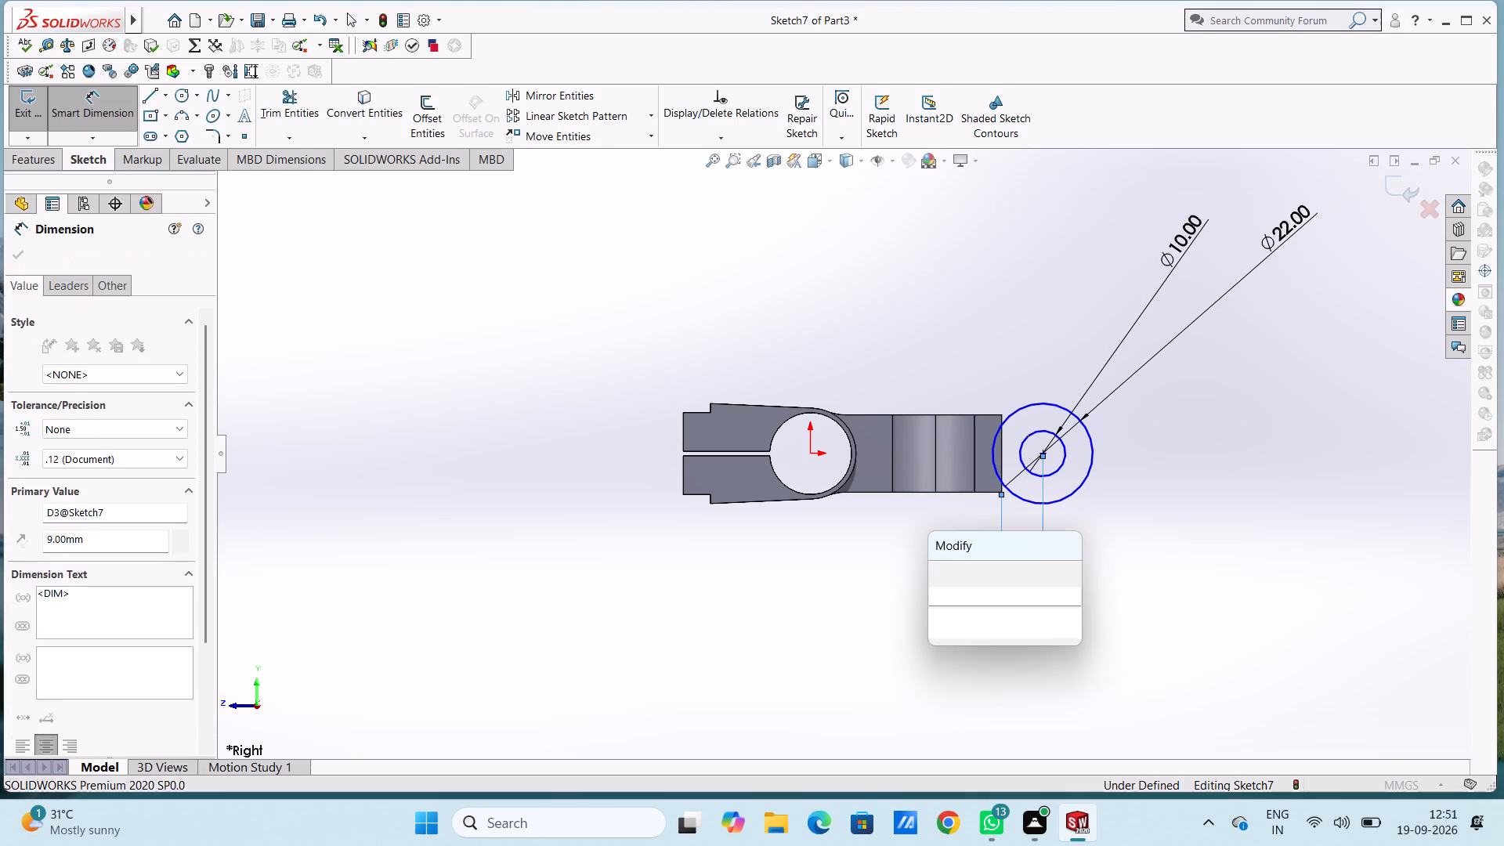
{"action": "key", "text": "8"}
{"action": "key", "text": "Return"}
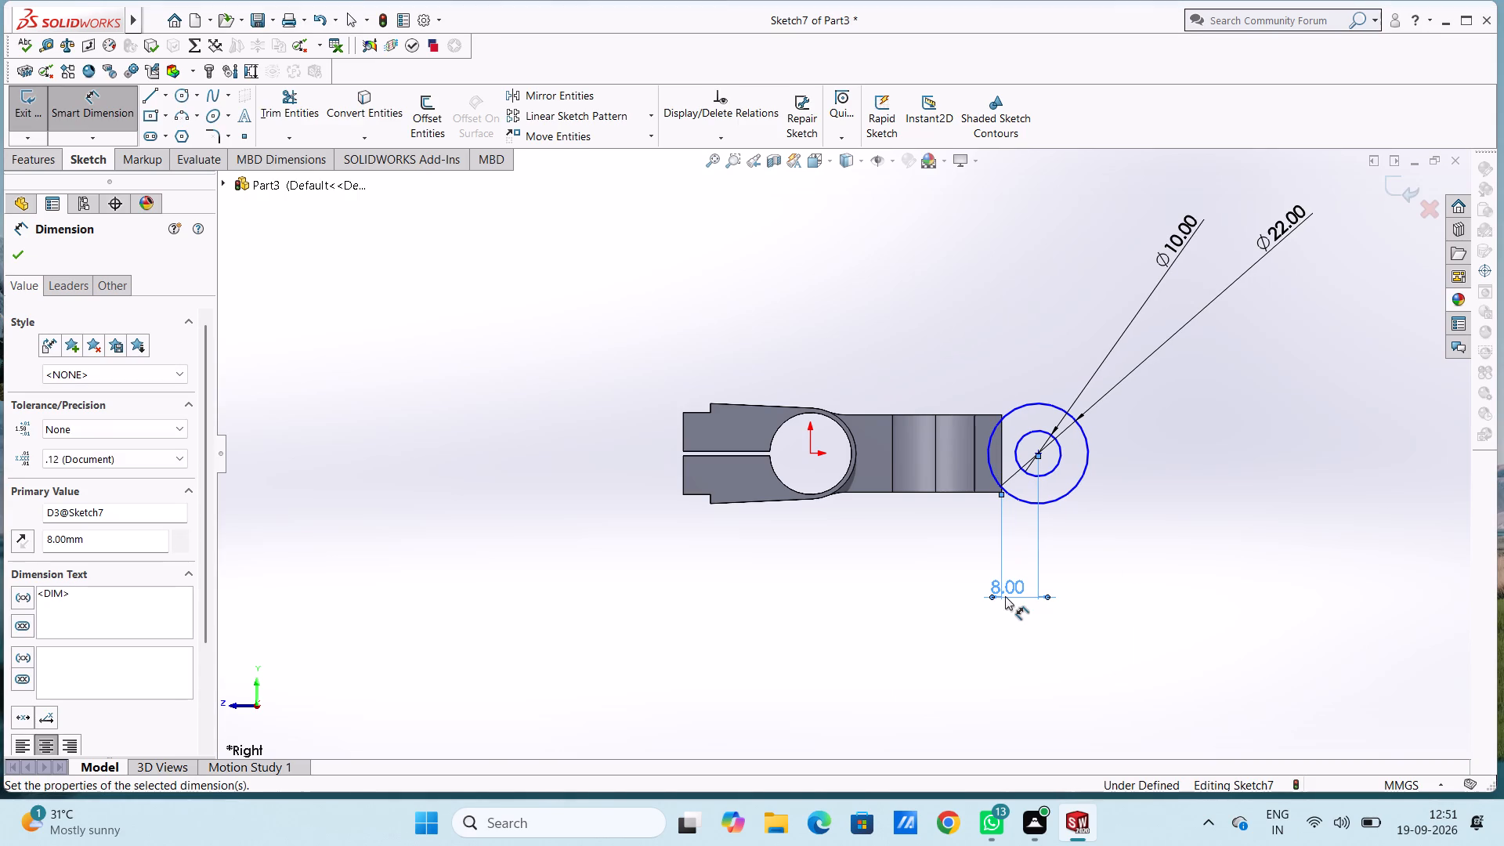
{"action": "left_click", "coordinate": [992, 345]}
Set the distance between the arm's end edge and the circles' centre to 7 mm.
{"action": "middle_click_drag", "start_coordinate": [997, 333], "coordinate": [997, 371]}
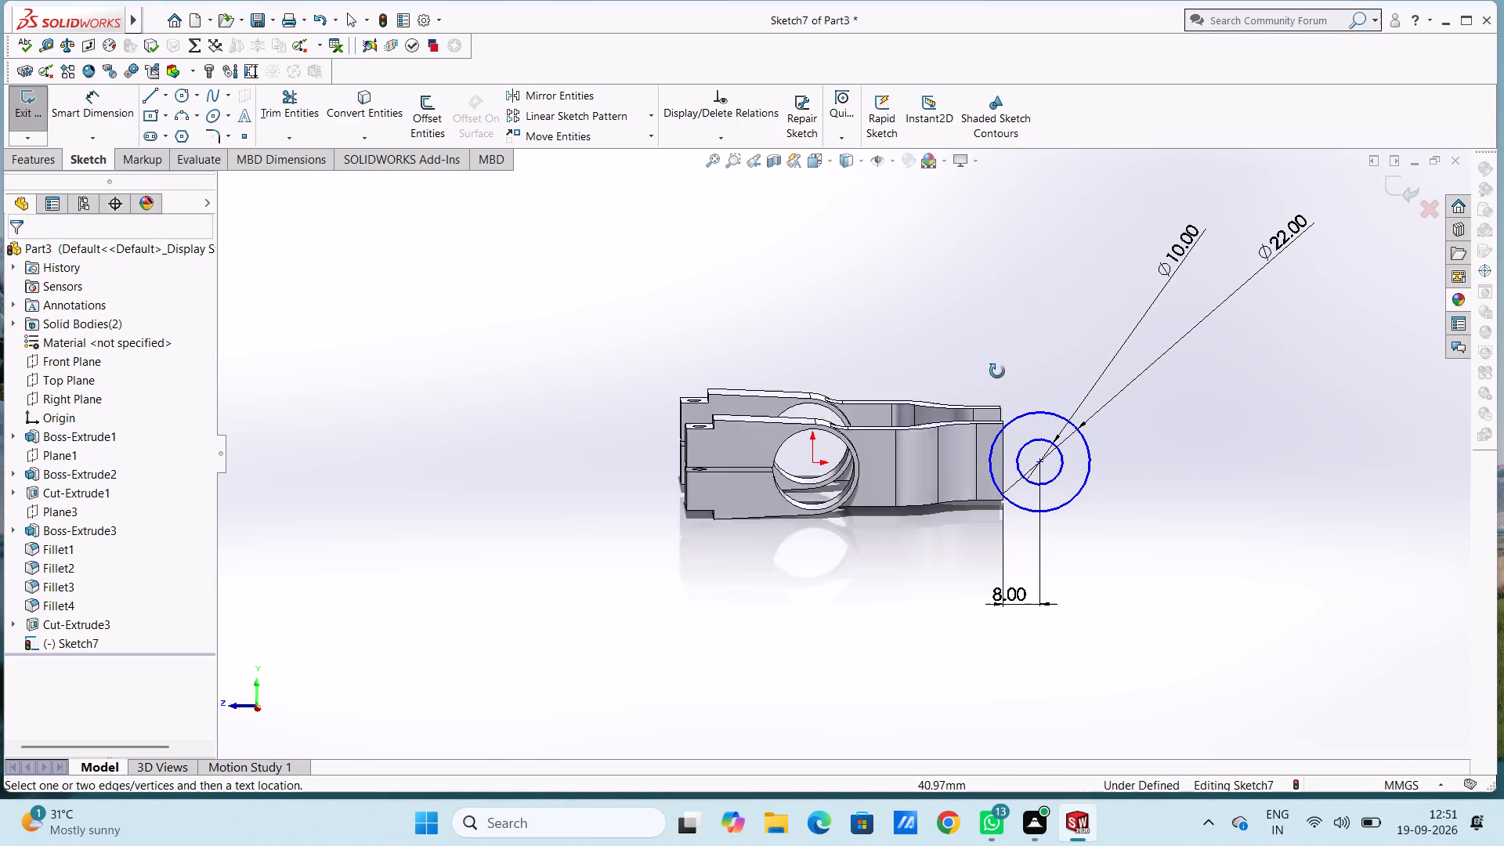
{"action": "middle_click_drag", "start_coordinate": [997, 371], "coordinate": [988, 470]}
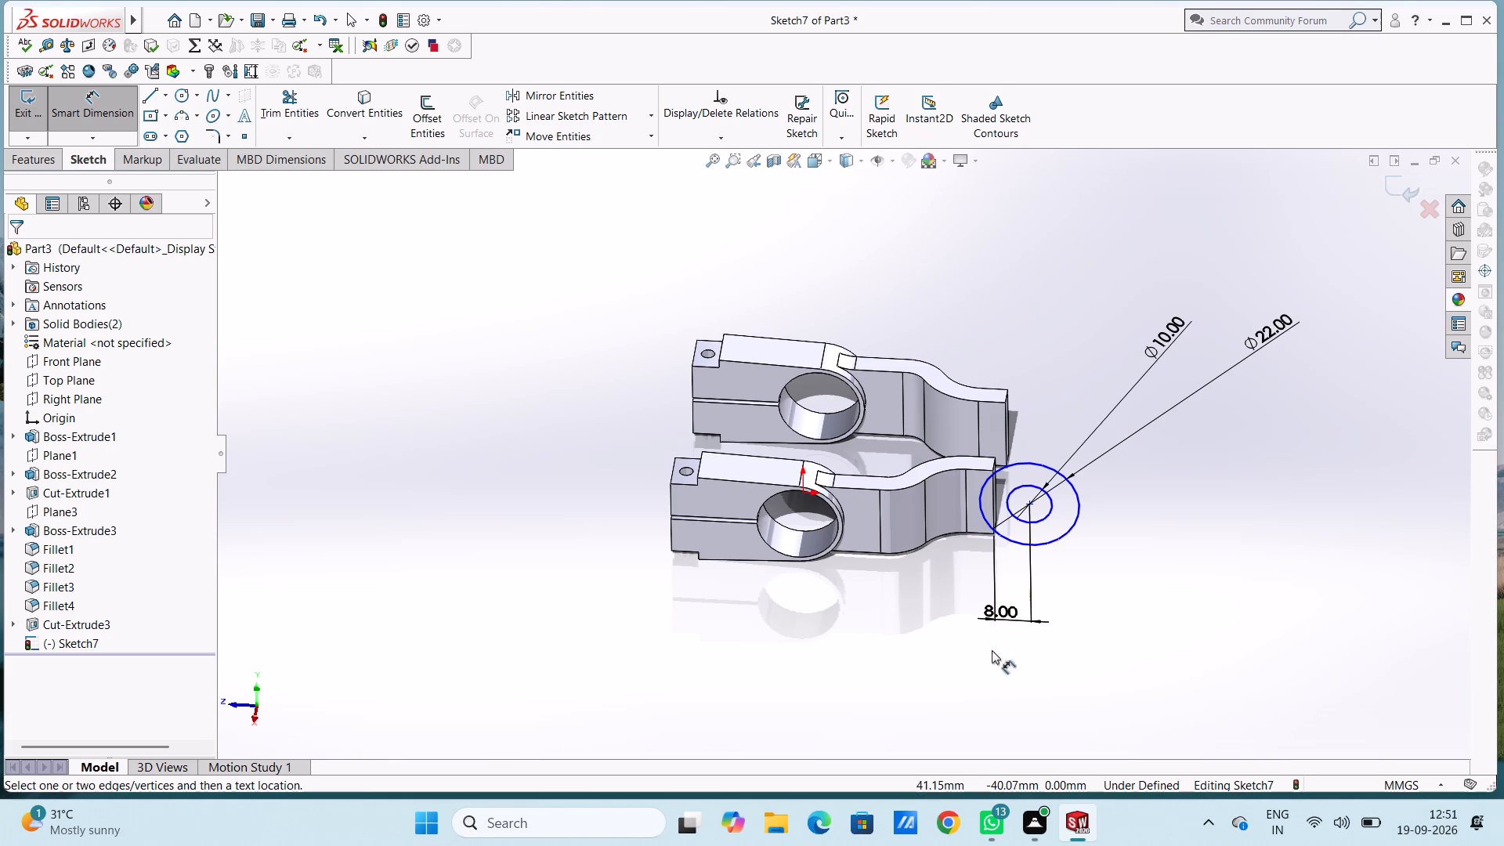
{"action": "double_click", "coordinate": [996, 616]}
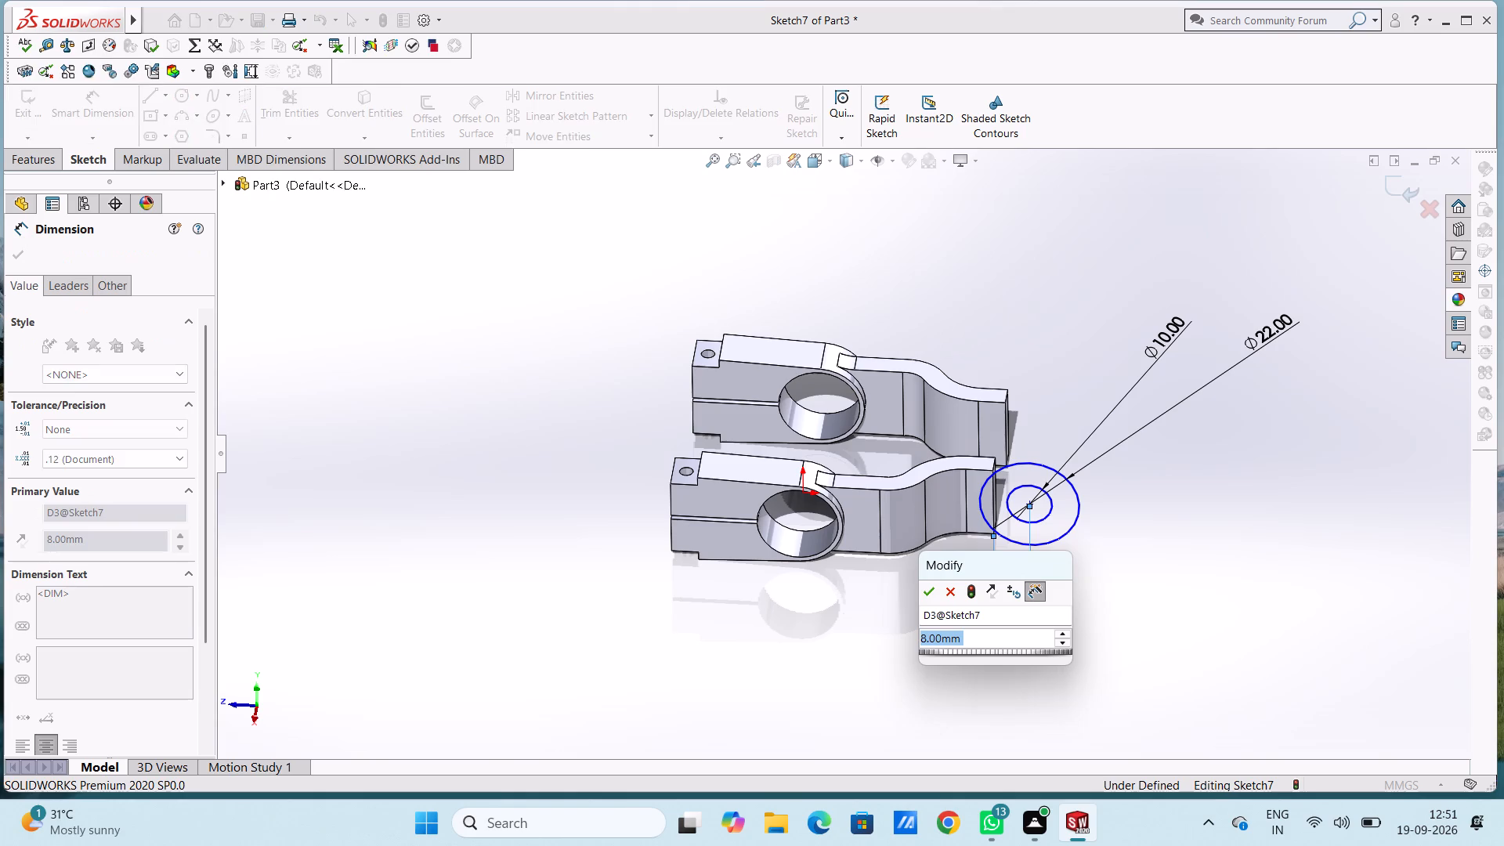
{"action": "key", "text": "7"}
{"action": "key", "text": "Return"}
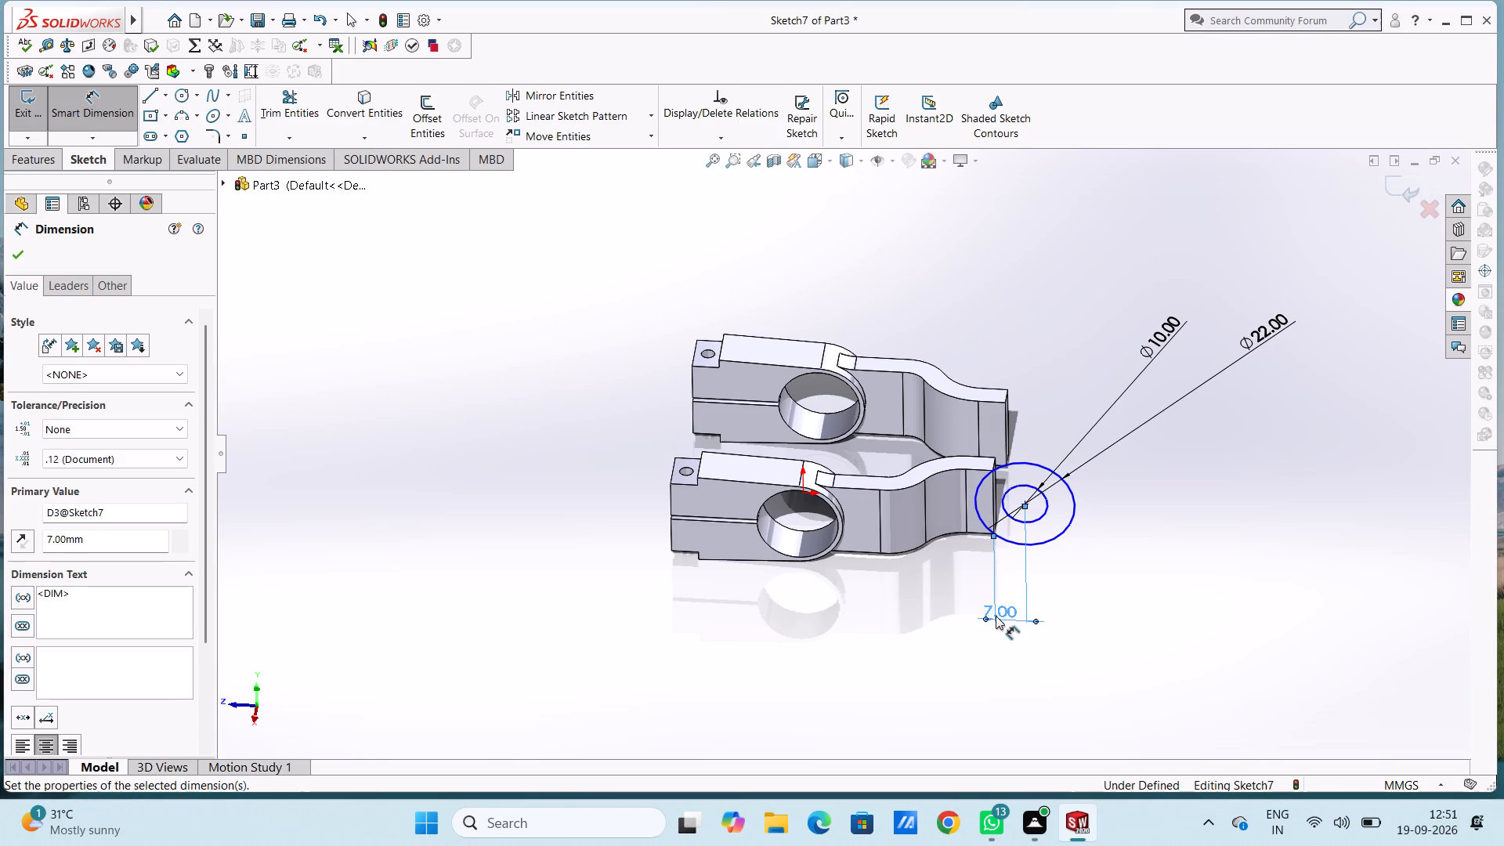
{"action": "left_click", "coordinate": [942, 619]}
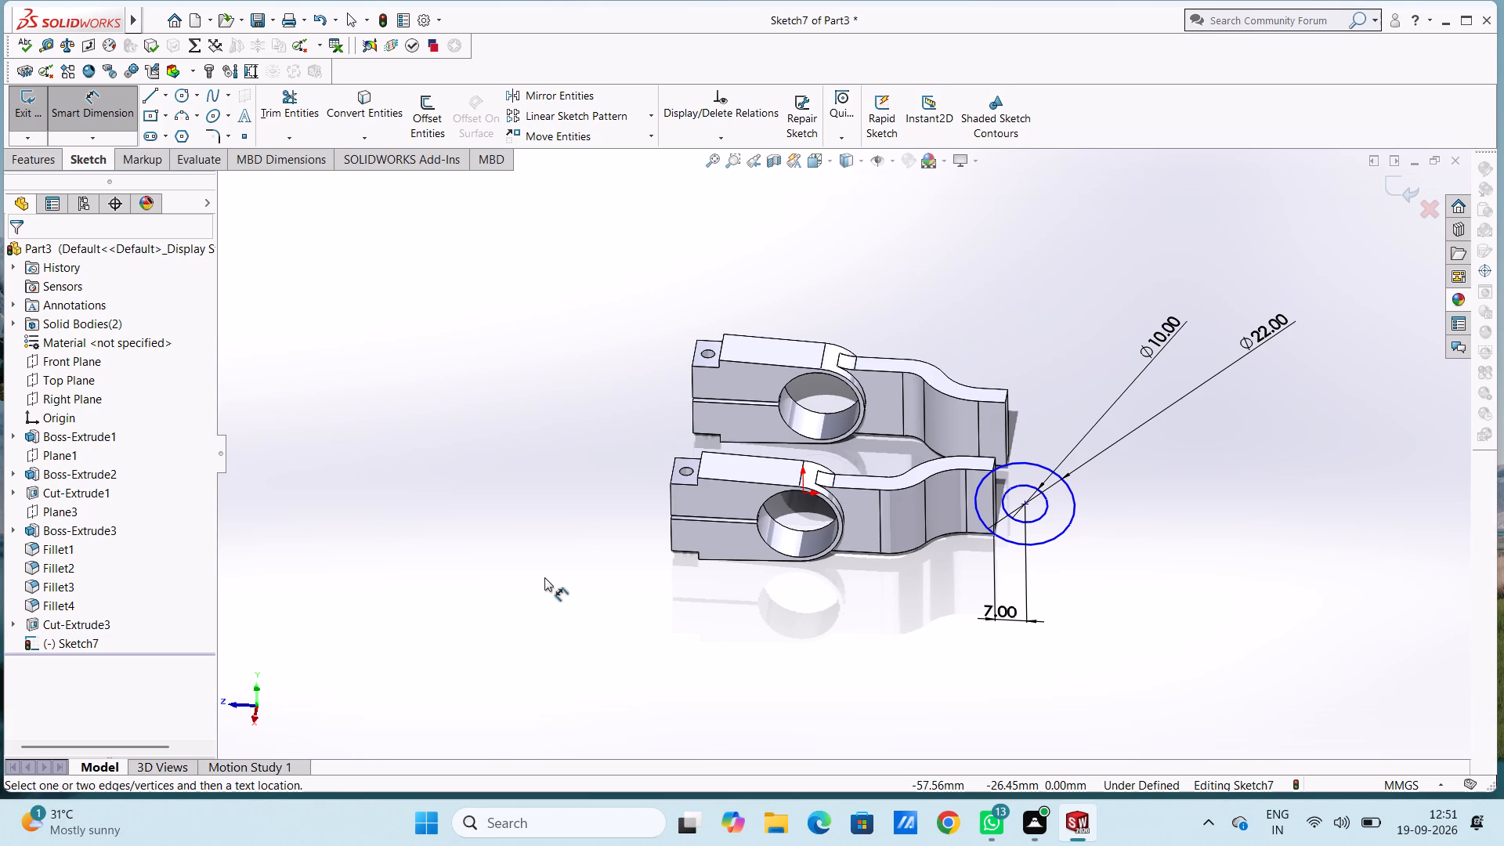
Dimension the vertical distance from the circles' centre to the arm's upper edge as 8.5 mm.
{"action": "left_click", "coordinate": [96, 110]}
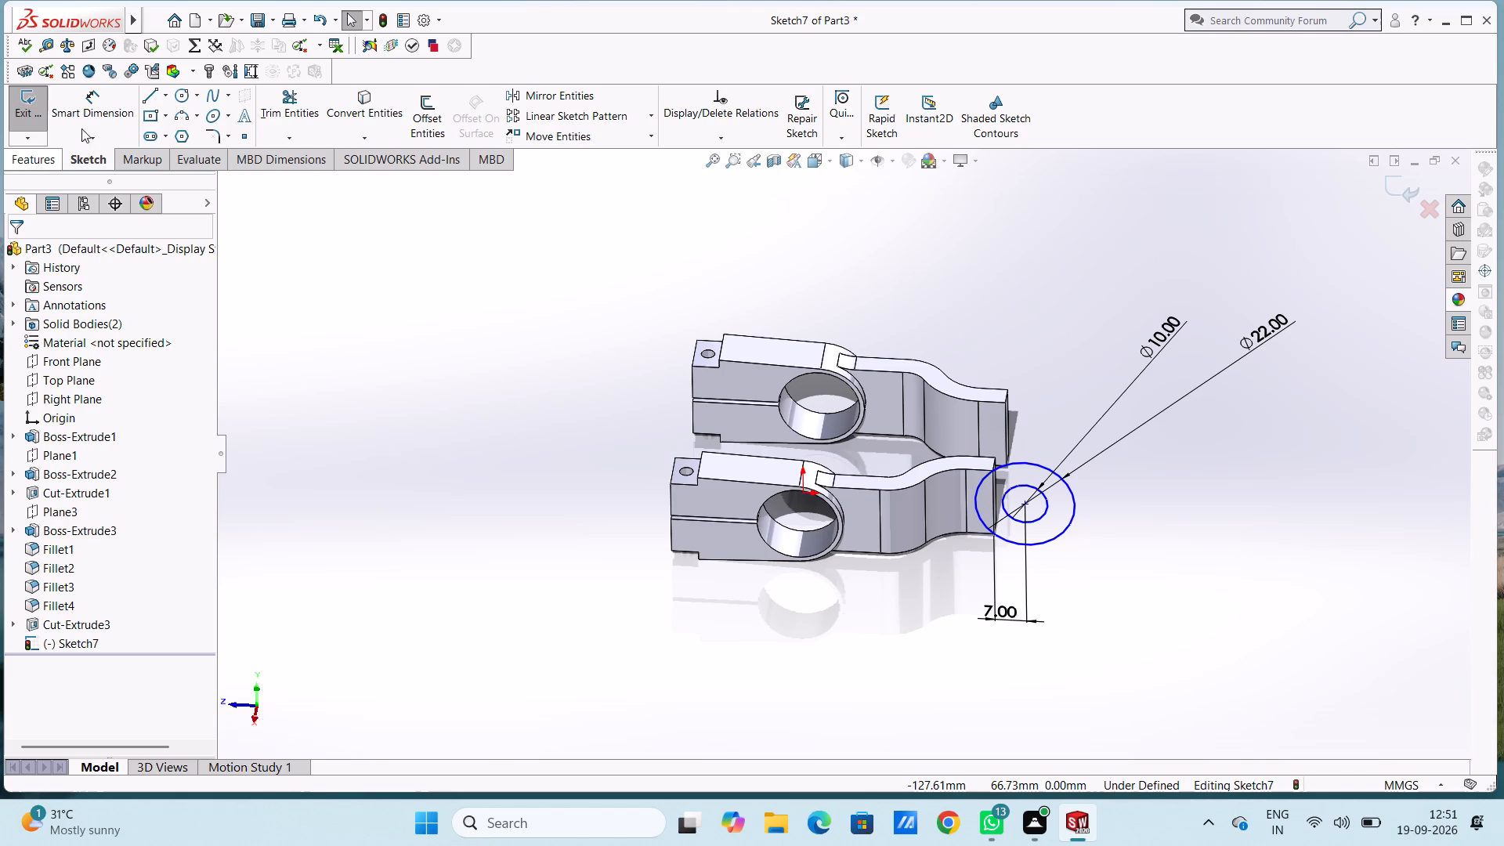
{"action": "left_click", "coordinate": [89, 94]}
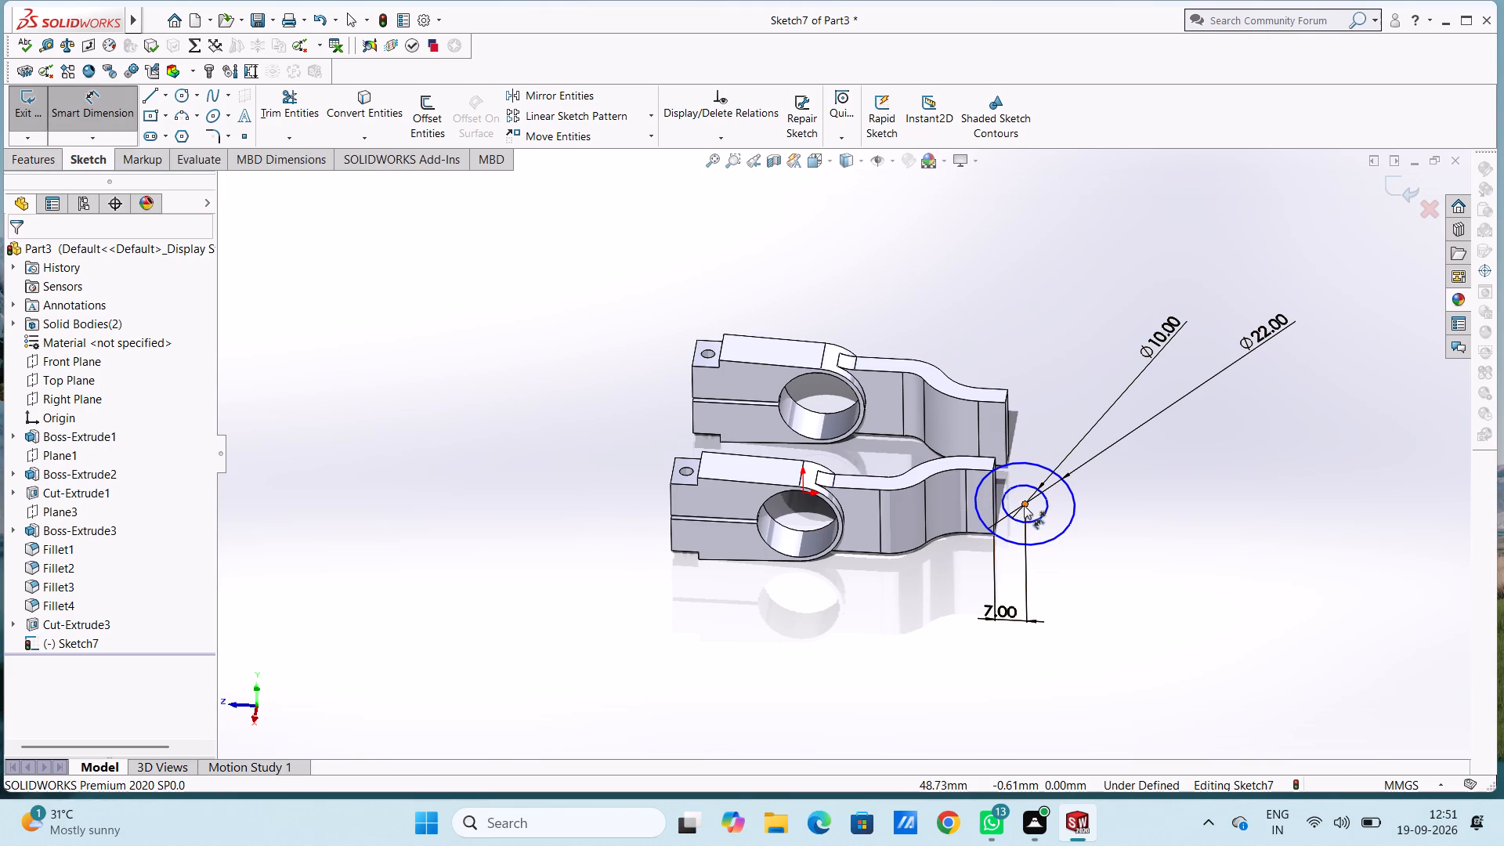
{"action": "left_click", "coordinate": [1024, 505]}
{"action": "left_click", "coordinate": [977, 468]}
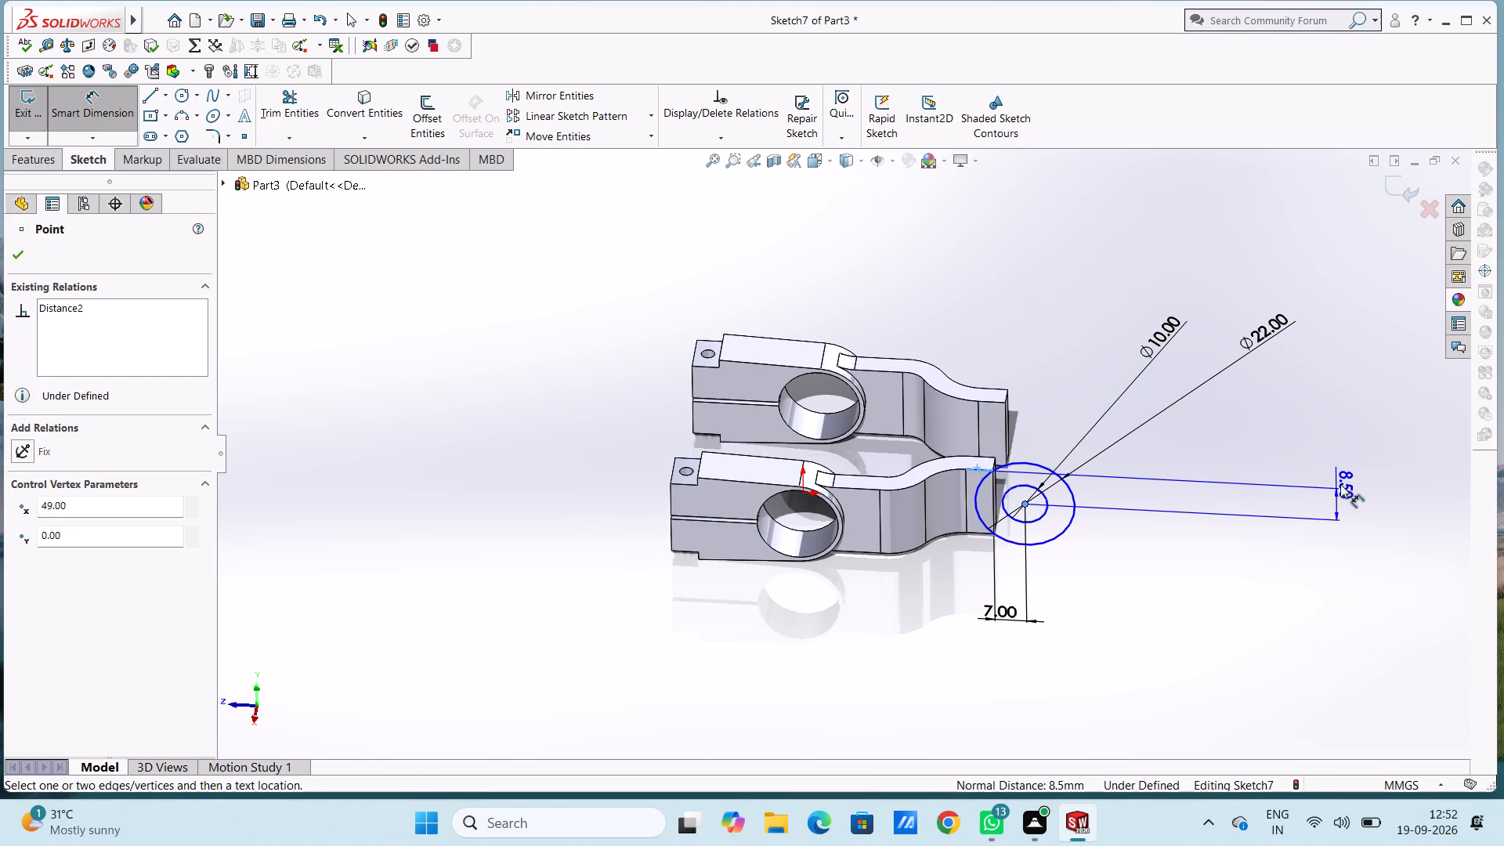
{"action": "left_click", "coordinate": [1355, 483]}
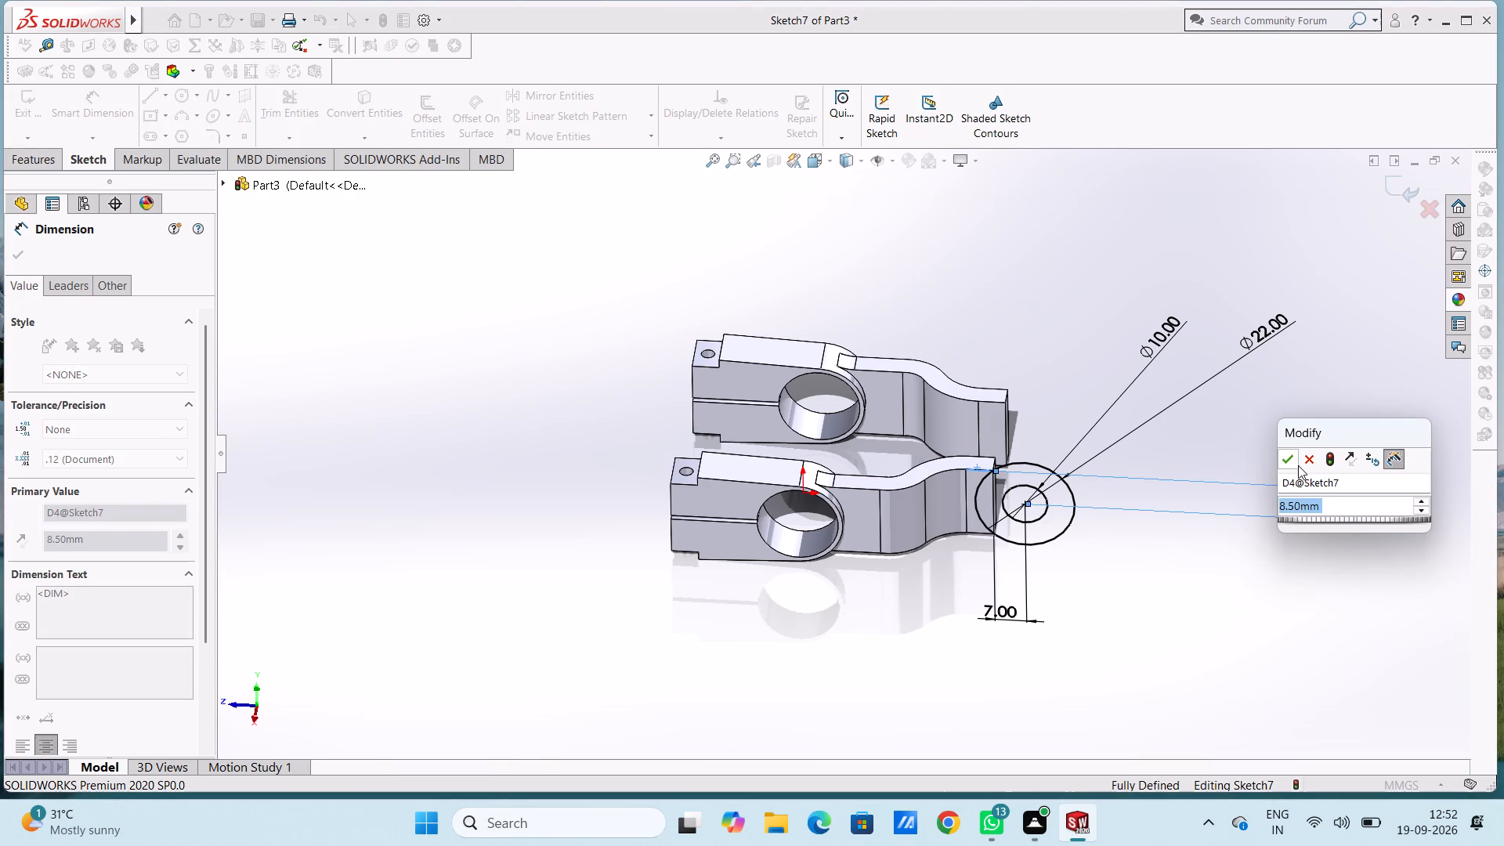
{"action": "left_click", "coordinate": [1289, 461]}
{"action": "left_click", "coordinate": [1296, 389]}
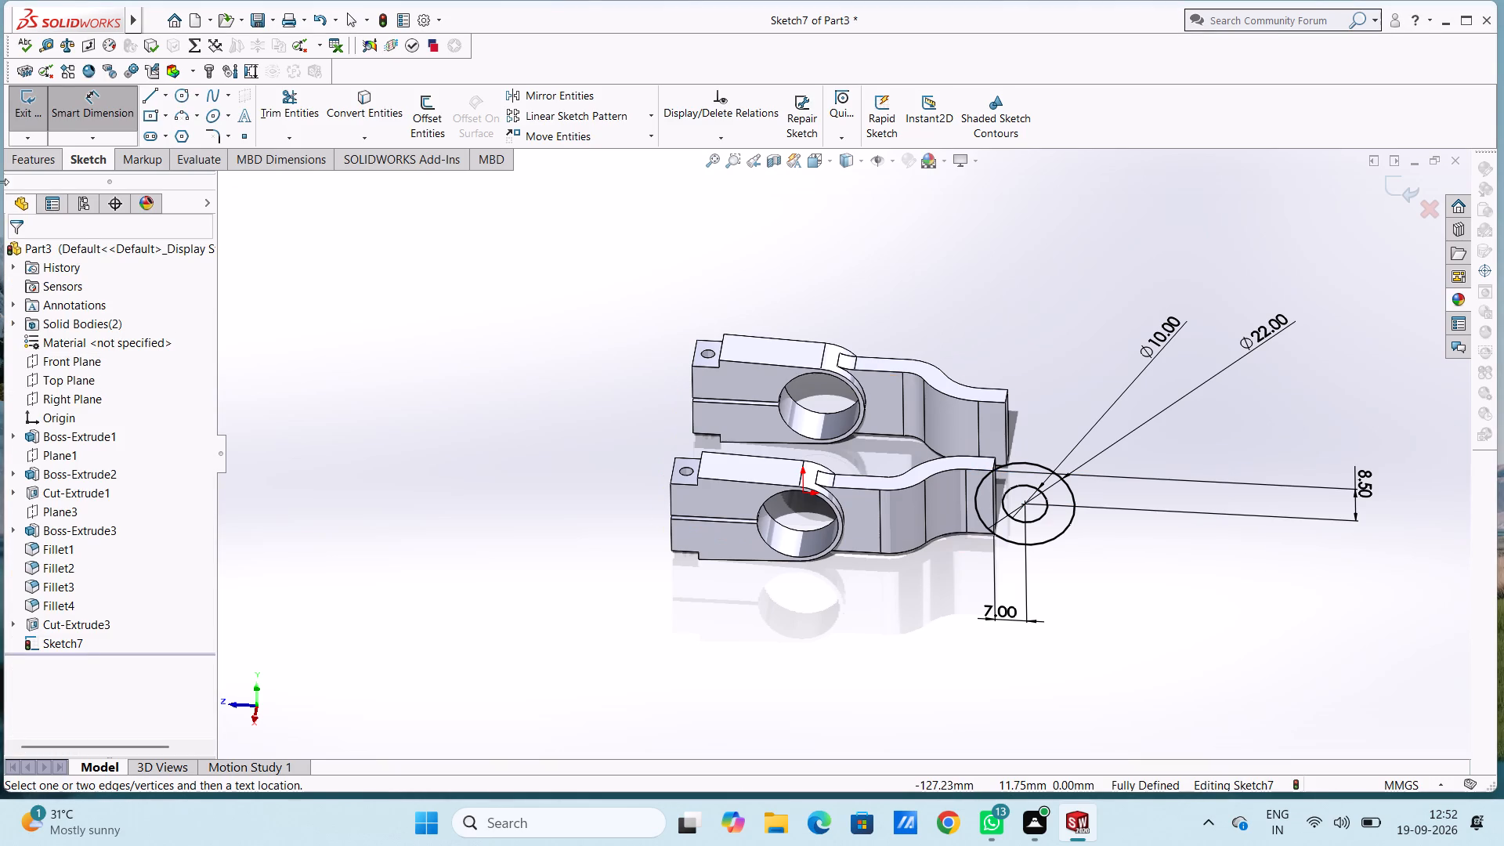
Extrude the two-circle sketch at the arm's free end 6 mm blind in the reversed direction, merged with the arm.
{"action": "left_click", "coordinate": [68, 126]}
{"action": "left_click", "coordinate": [45, 154]}
{"action": "left_click", "coordinate": [42, 128]}
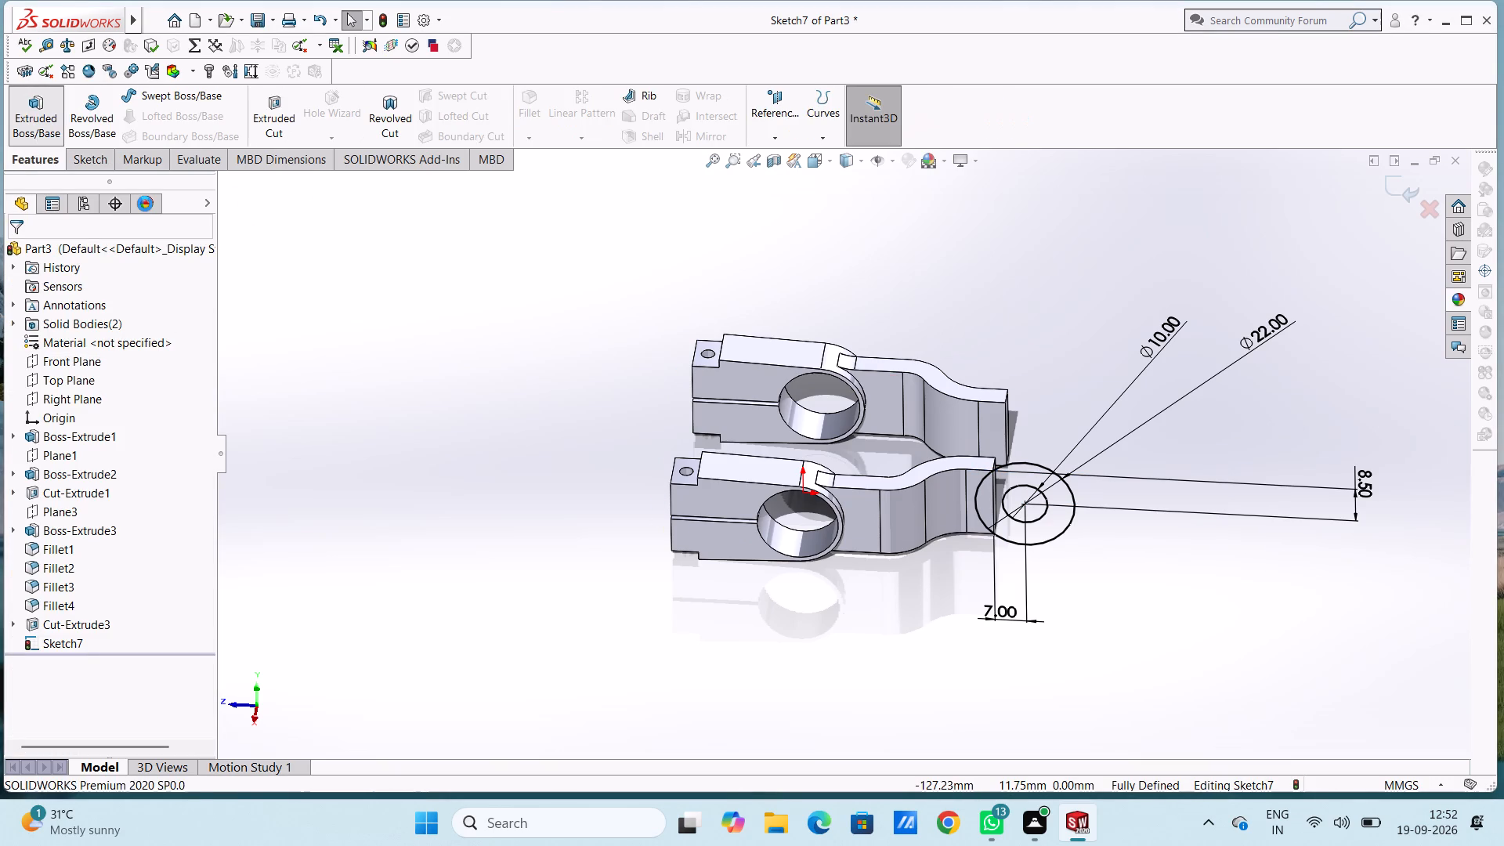
{"action": "middle_click_drag", "start_coordinate": [475, 220], "coordinate": [456, 405]}
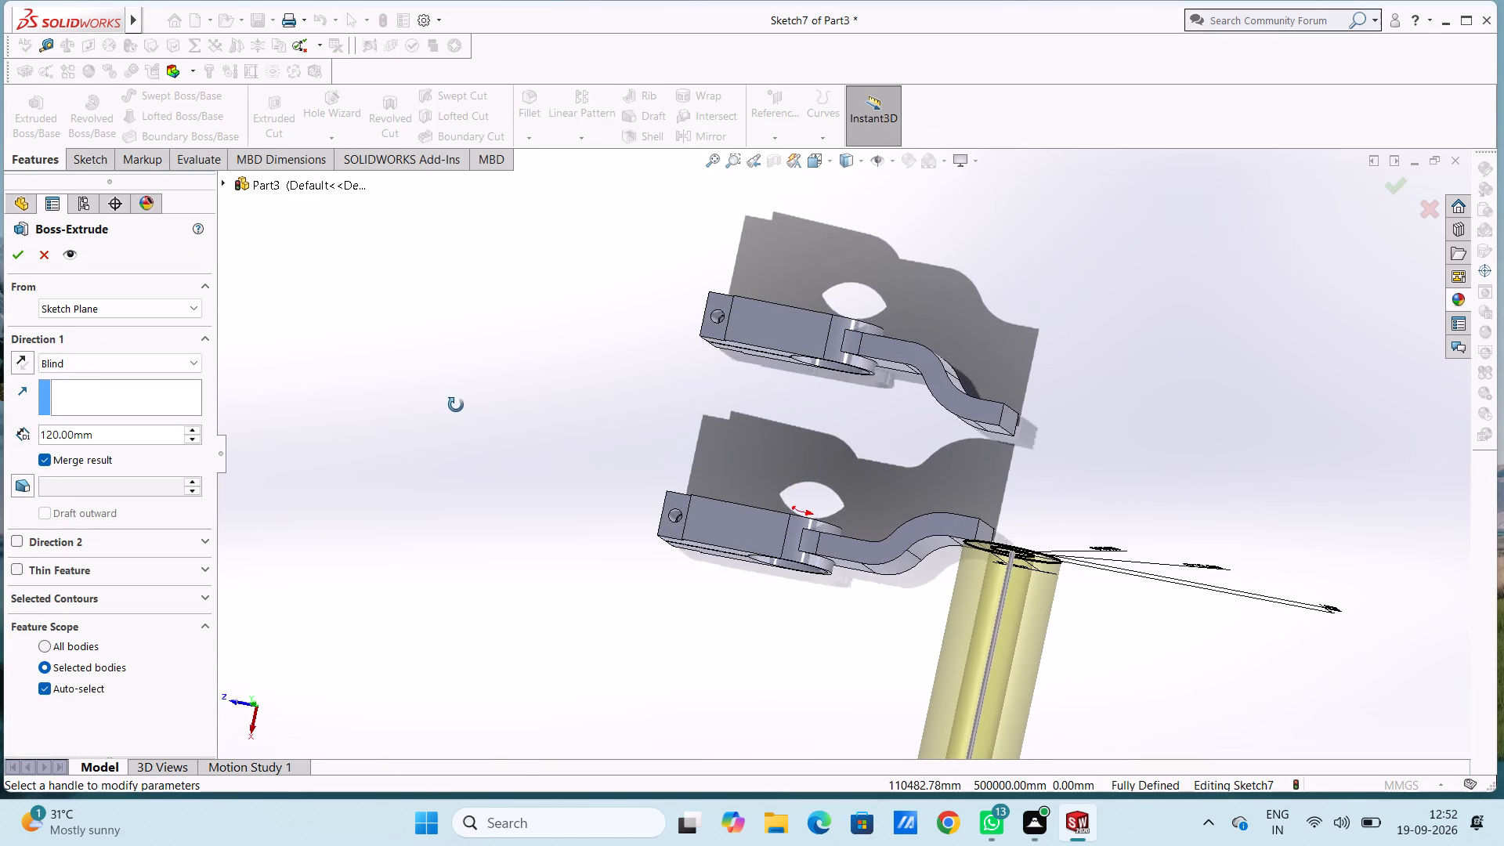
{"action": "middle_click_drag", "start_coordinate": [456, 405], "coordinate": [468, 443]}
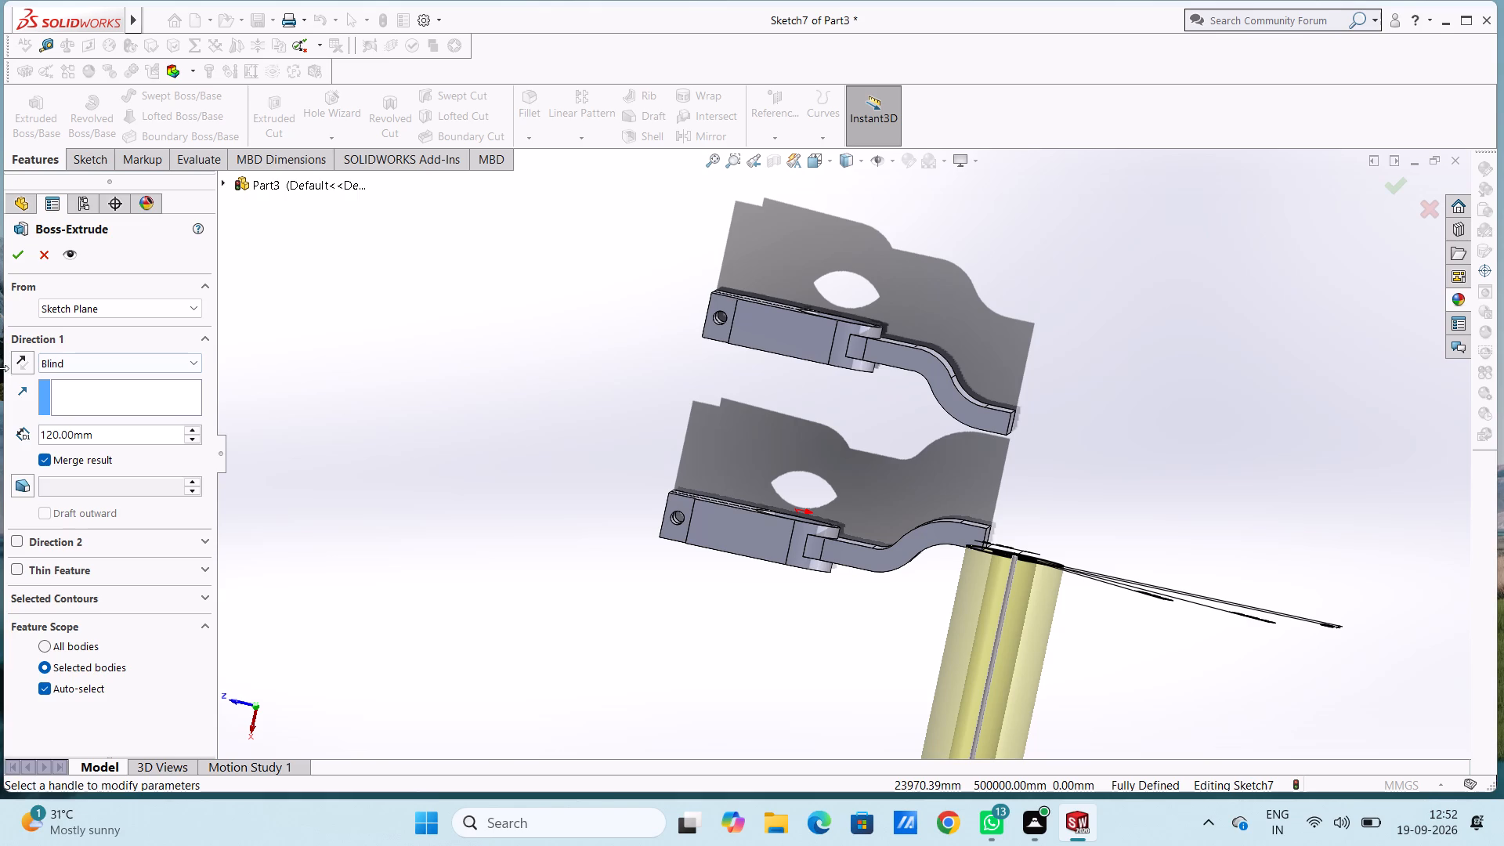
{"action": "left_click", "coordinate": [22, 369]}
{"action": "double_click", "coordinate": [112, 443]}
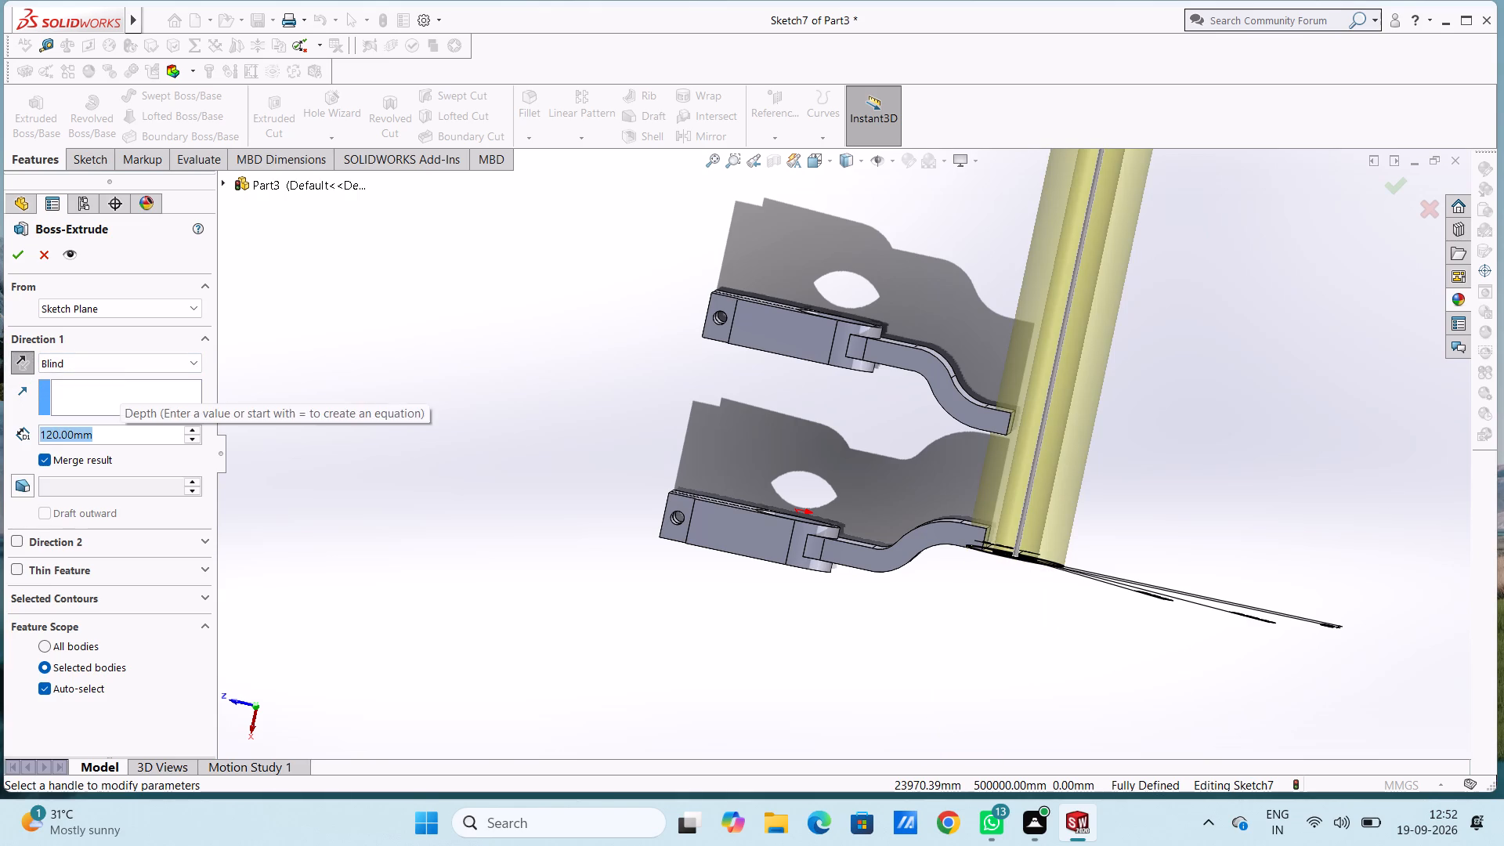
{"action": "key", "text": "5"}
{"action": "key", "text": "Return"}
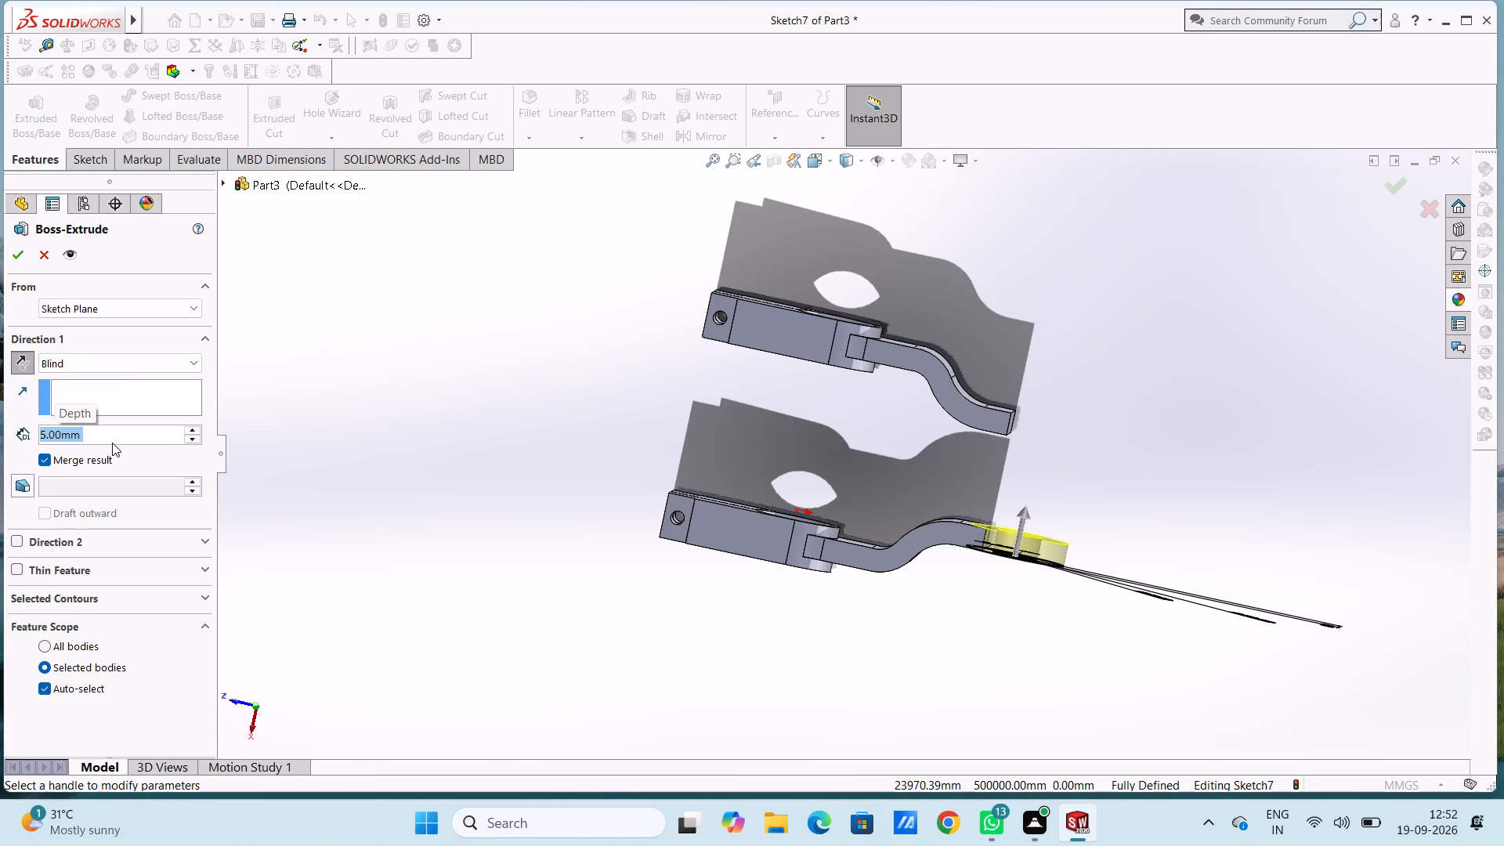
{"action": "key", "text": "6"}
{"action": "key", "text": "Return"}
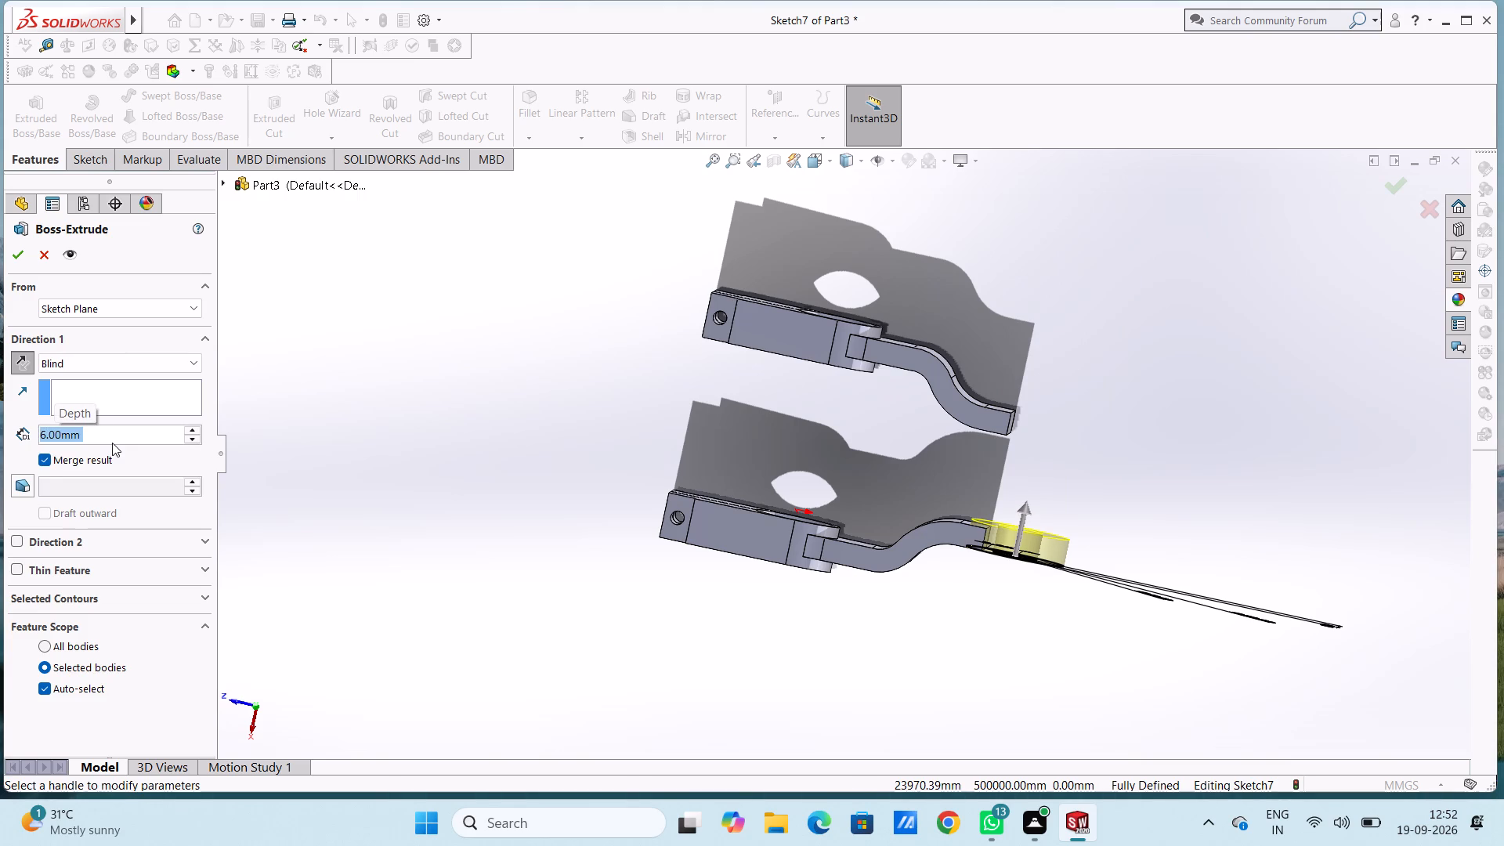
{"action": "left_click", "coordinate": [20, 253]}
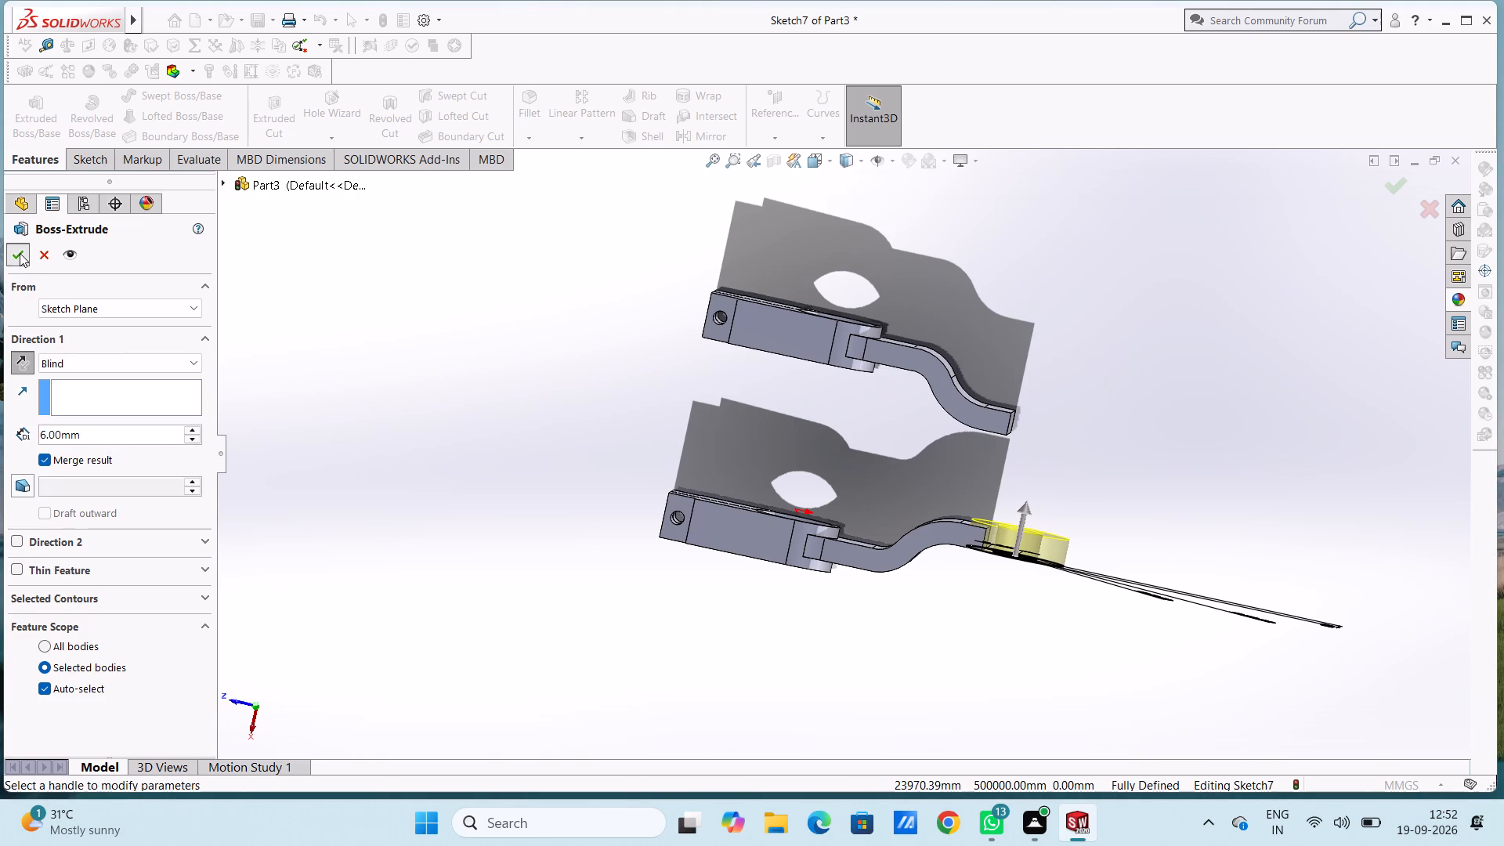
{"action": "left_click", "coordinate": [246, 518]}
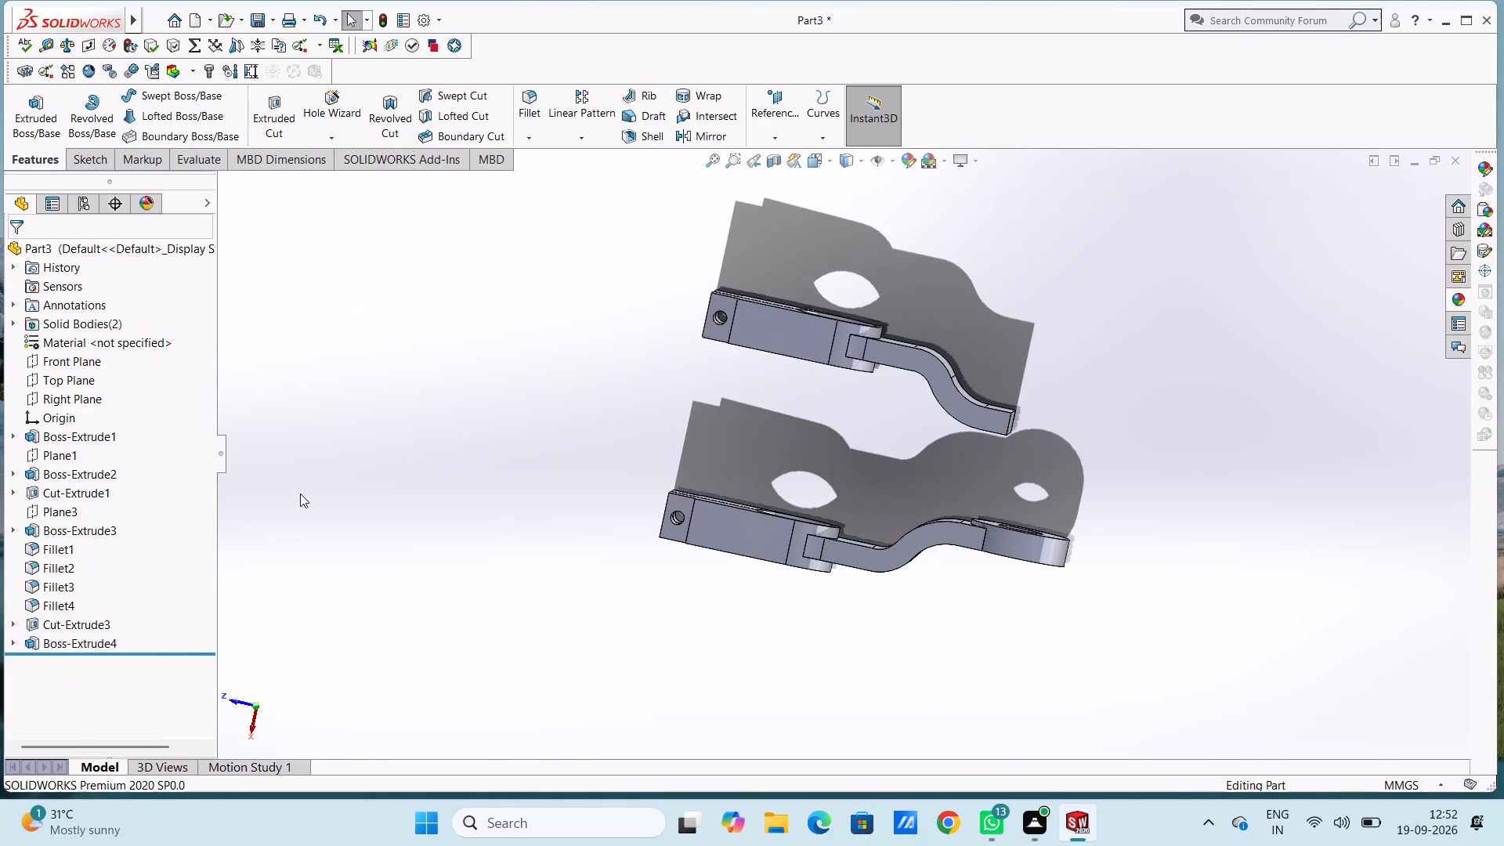
On the boss's flat face, sketch two concentric circles matching the boss's outer edge and its hole.
{"action": "middle_click_drag", "start_coordinate": [301, 491], "coordinate": [308, 477]}
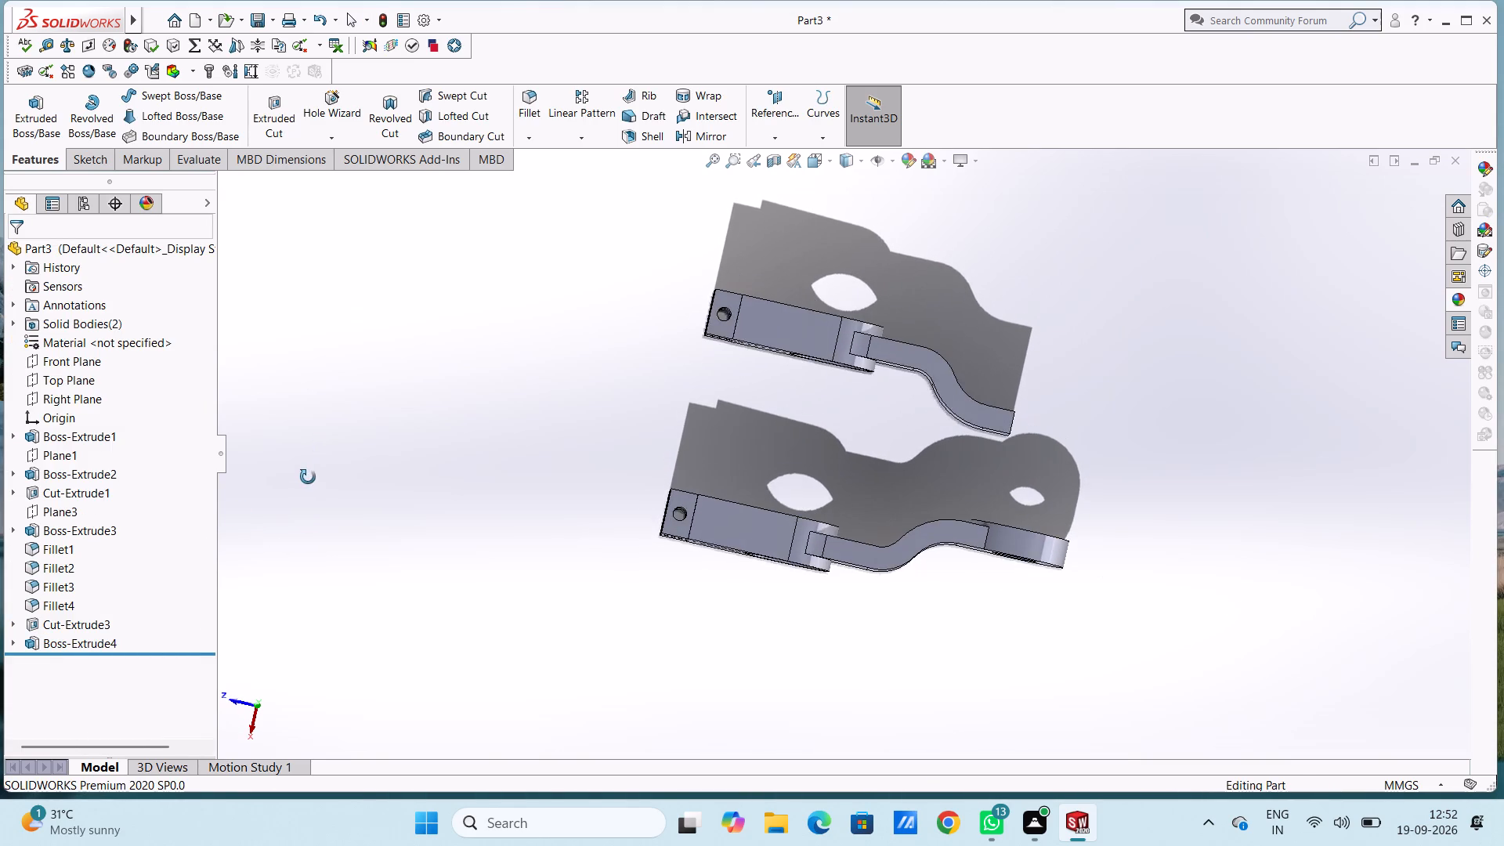
{"action": "middle_click_drag", "start_coordinate": [308, 477], "coordinate": [311, 477]}
{"action": "key", "text": "ctrl+4"}
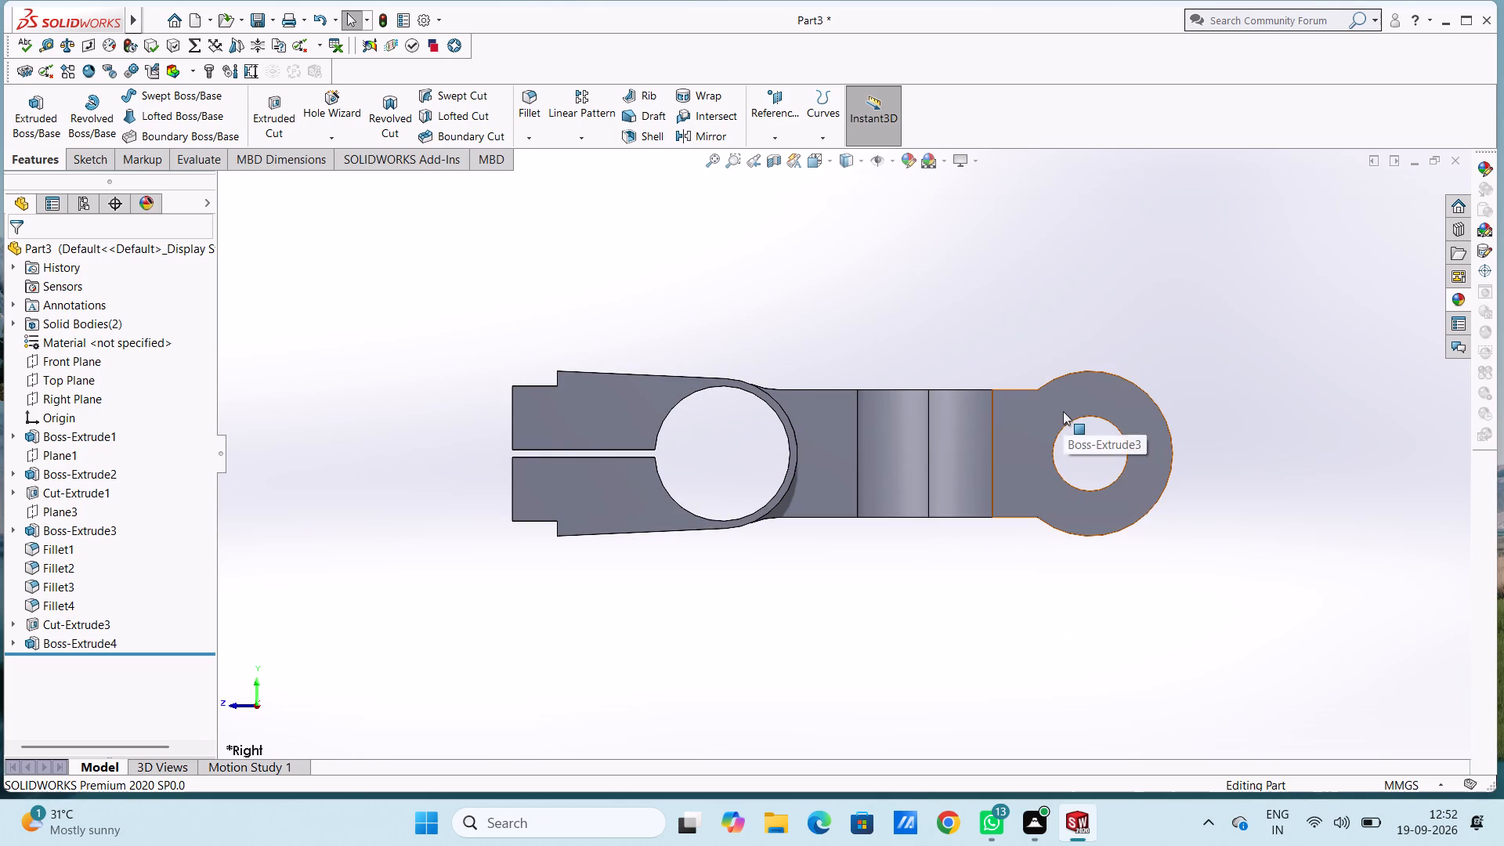
{"action": "left_click", "coordinate": [1063, 411]}
{"action": "left_click", "coordinate": [1133, 367]}
{"action": "left_click", "coordinate": [886, 298]}
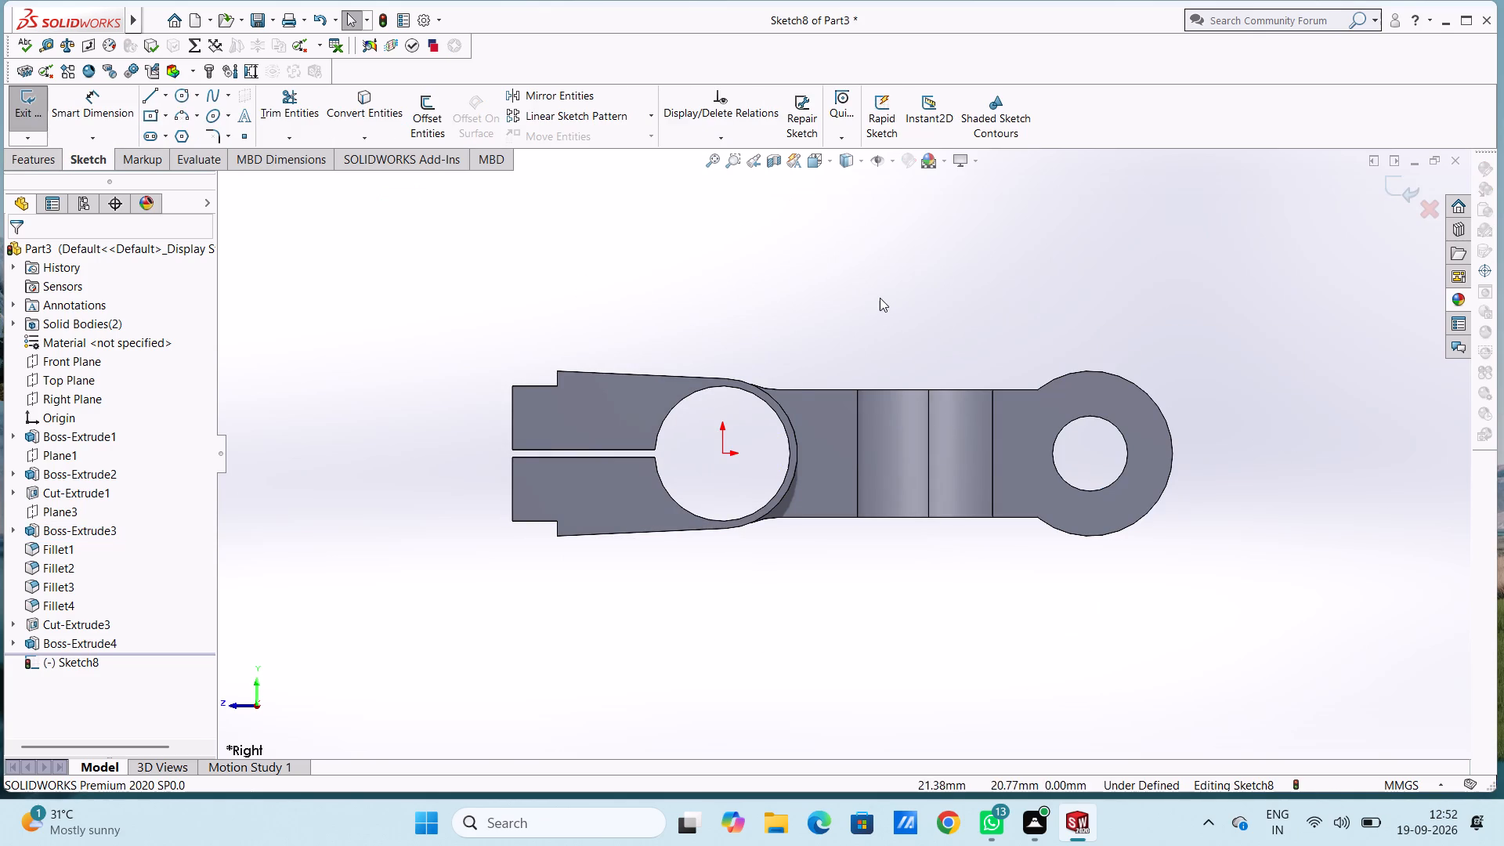
{"action": "left_click", "coordinate": [183, 92]}
{"action": "left_click", "coordinate": [1088, 452]}
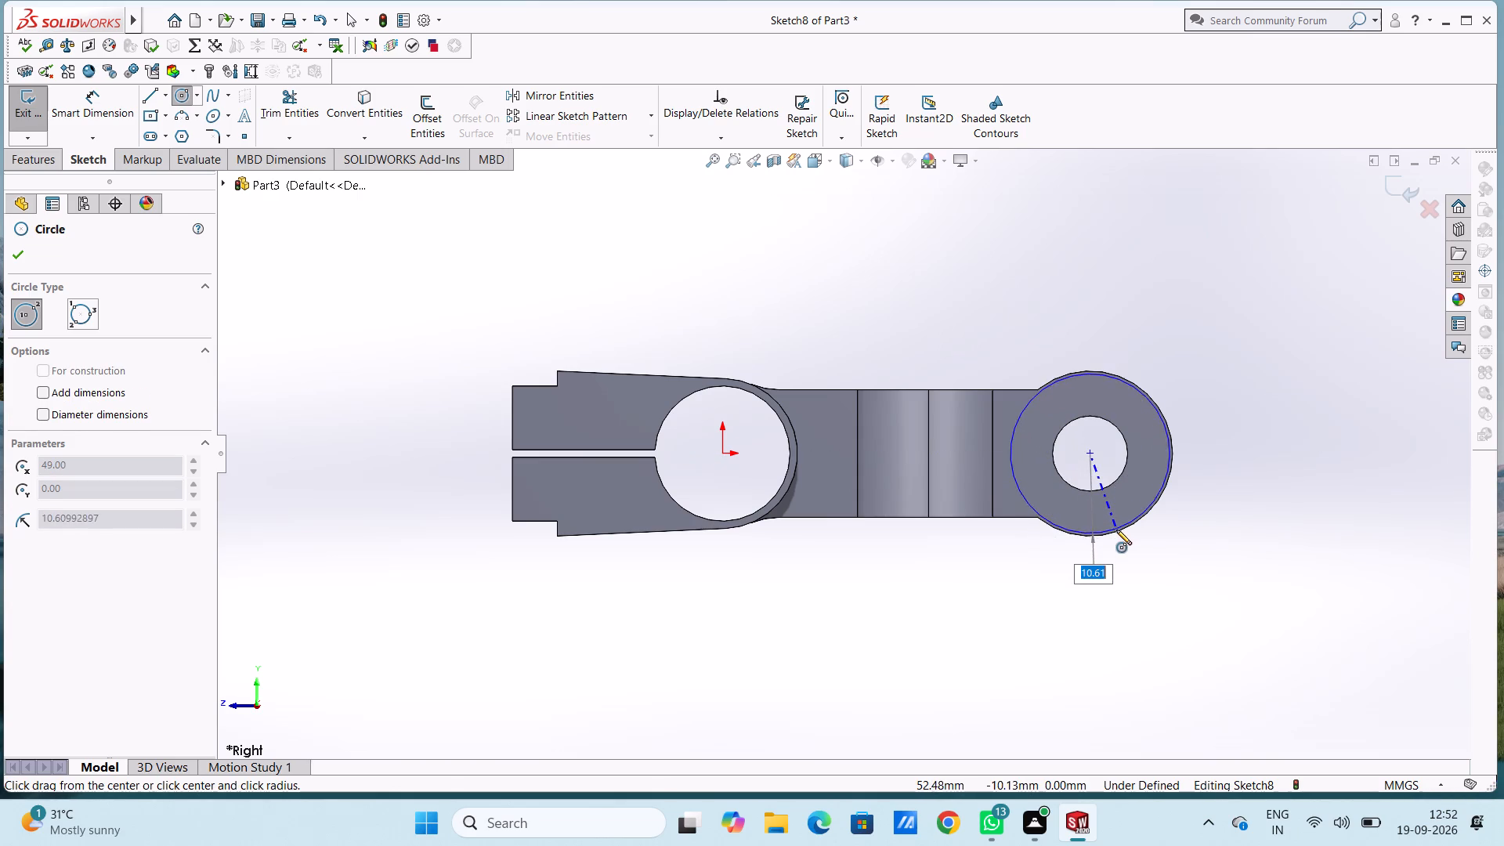
{"action": "left_click", "coordinate": [1117, 532]}
{"action": "left_click_drag", "start_coordinate": [1087, 450], "coordinate": [1089, 462]}
{"action": "left_click", "coordinate": [1101, 486]}
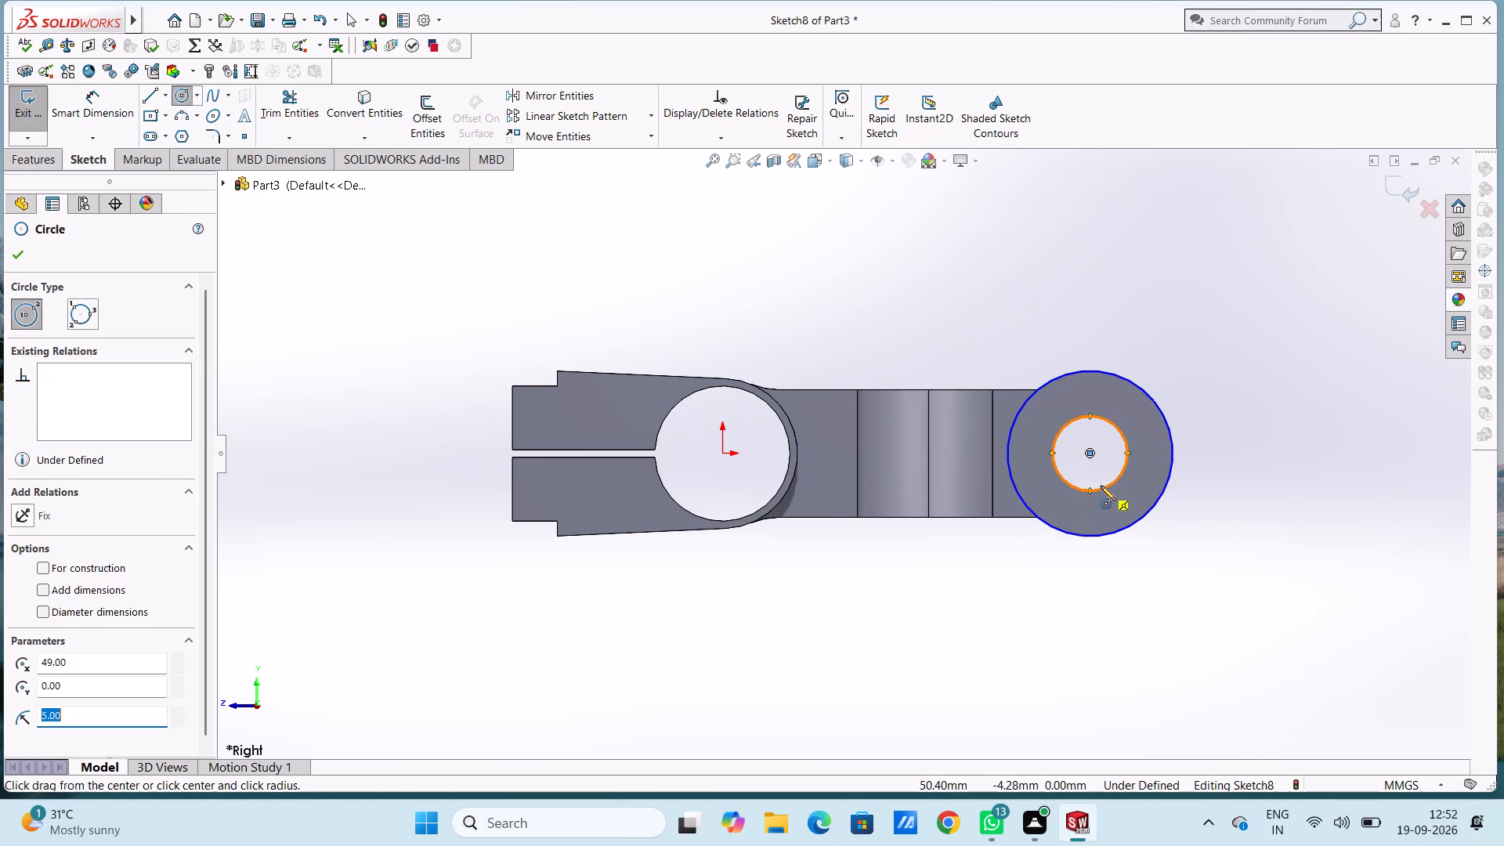
{"action": "key", "text": "Escape"}
{"action": "key", "text": "Escape"}
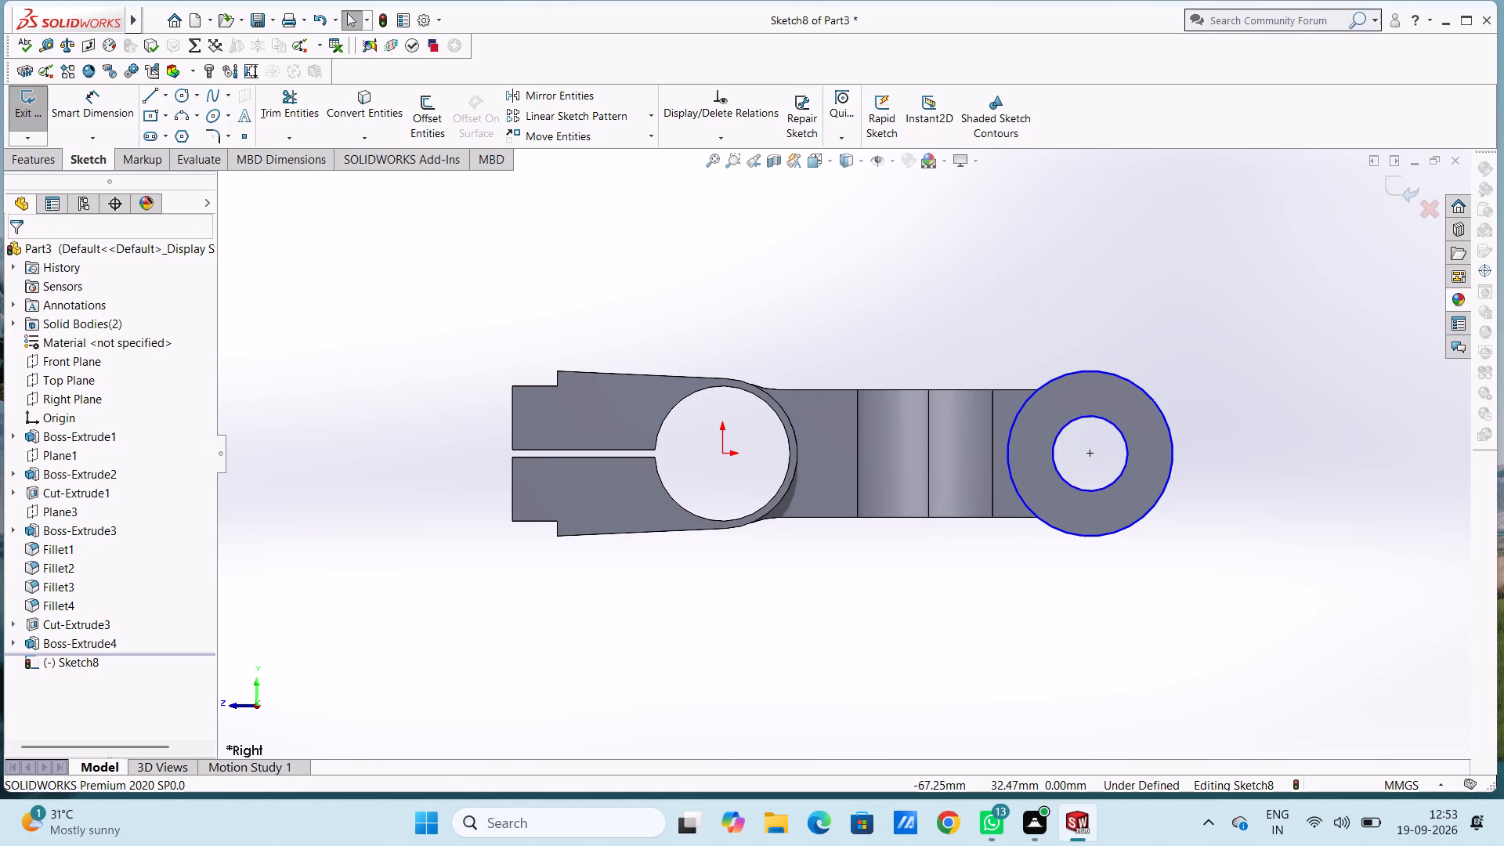
Dimension the outer circle's diameter as 22 mm and the inner circle's diameter as 10 mm.
{"action": "left_click", "coordinate": [103, 103]}
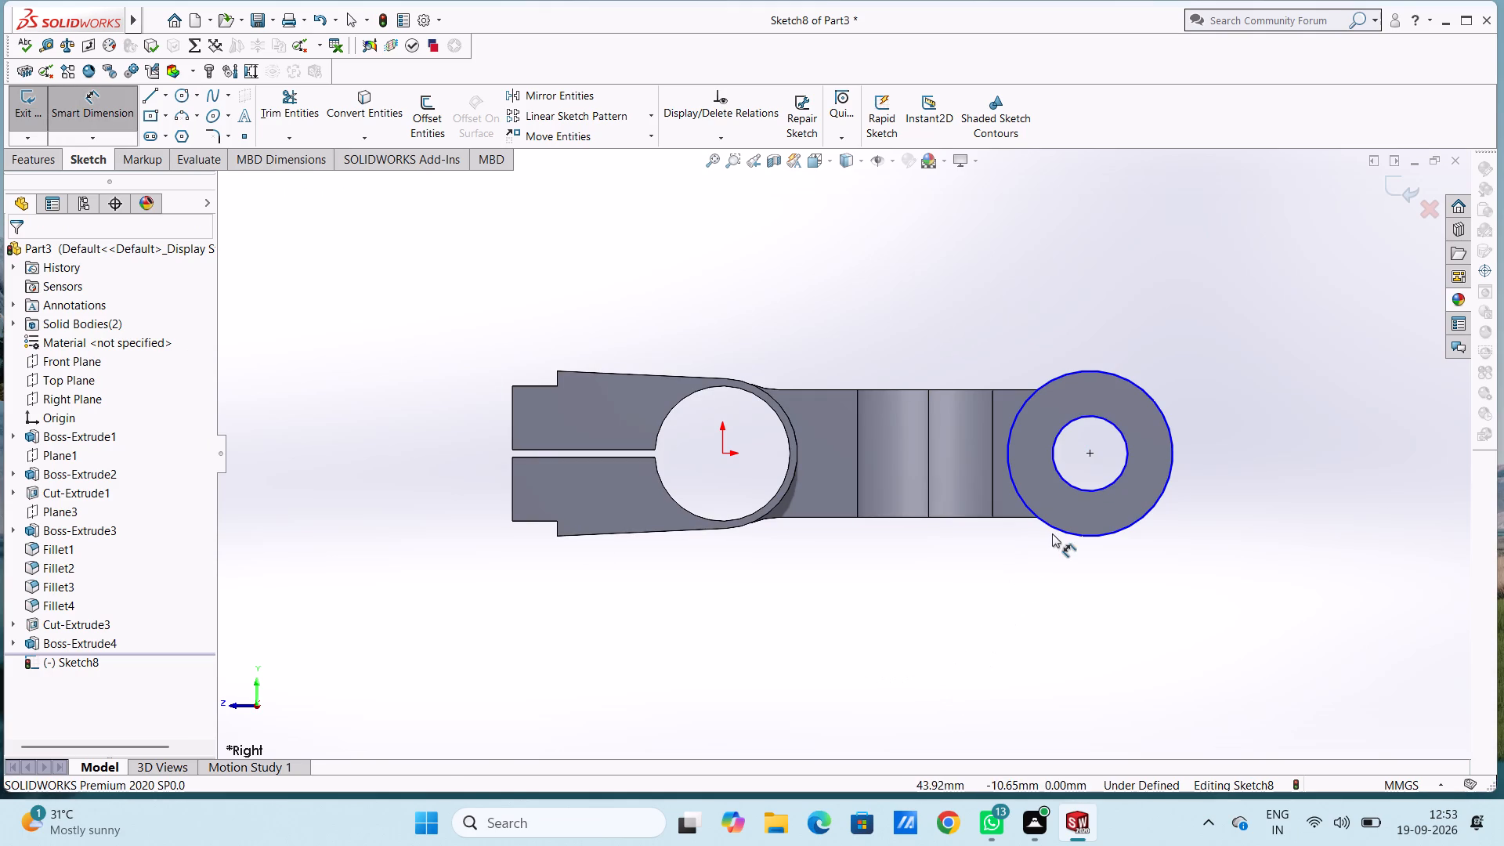
{"action": "left_click_drag", "start_coordinate": [1054, 528], "coordinate": [1050, 537]}
{"action": "left_click", "coordinate": [823, 677]}
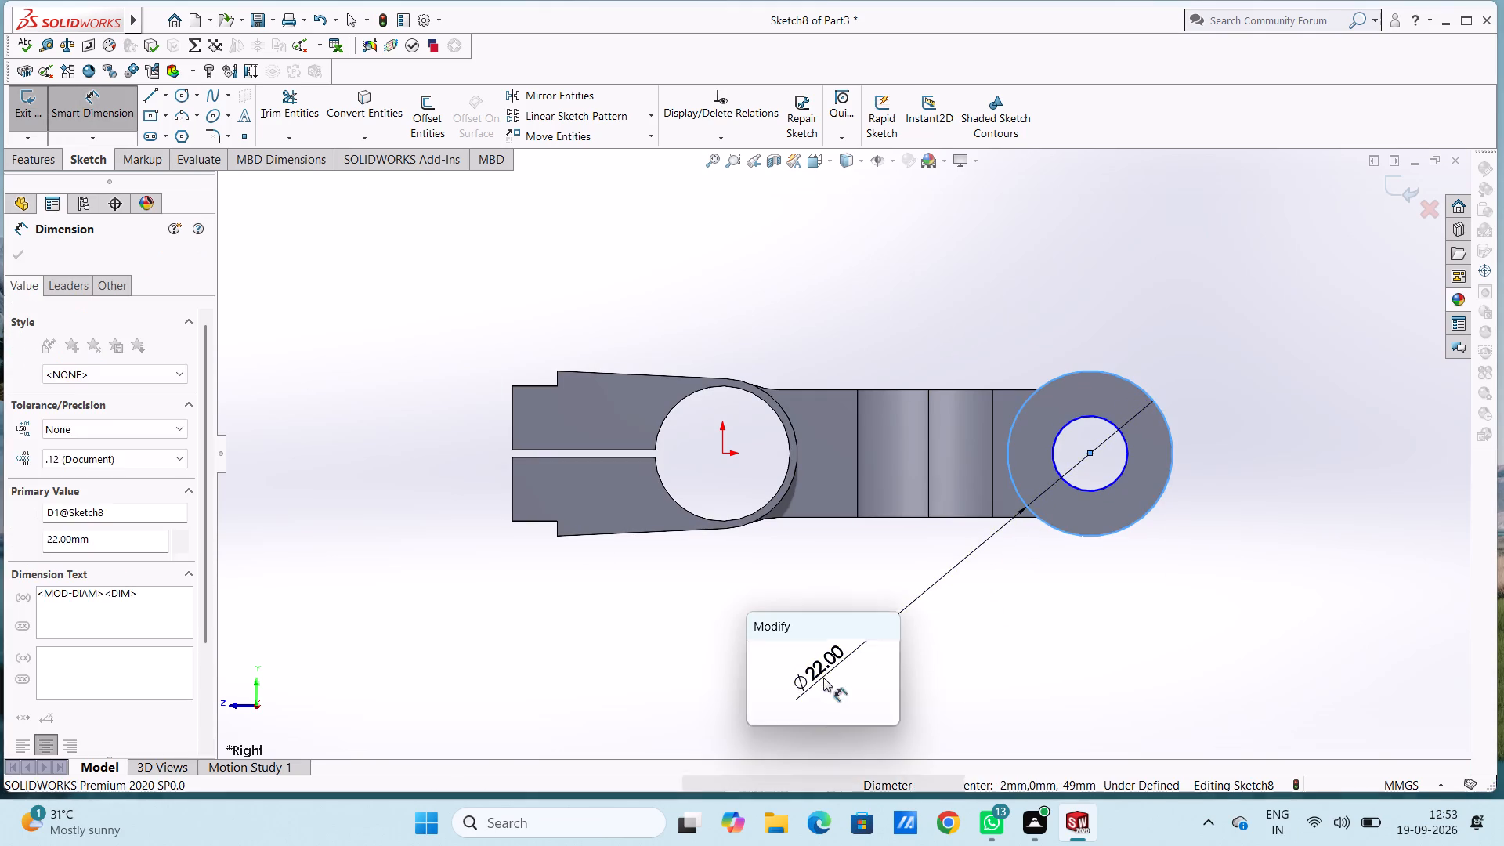
{"action": "left_click", "coordinate": [761, 646]}
{"action": "left_click", "coordinate": [727, 625]}
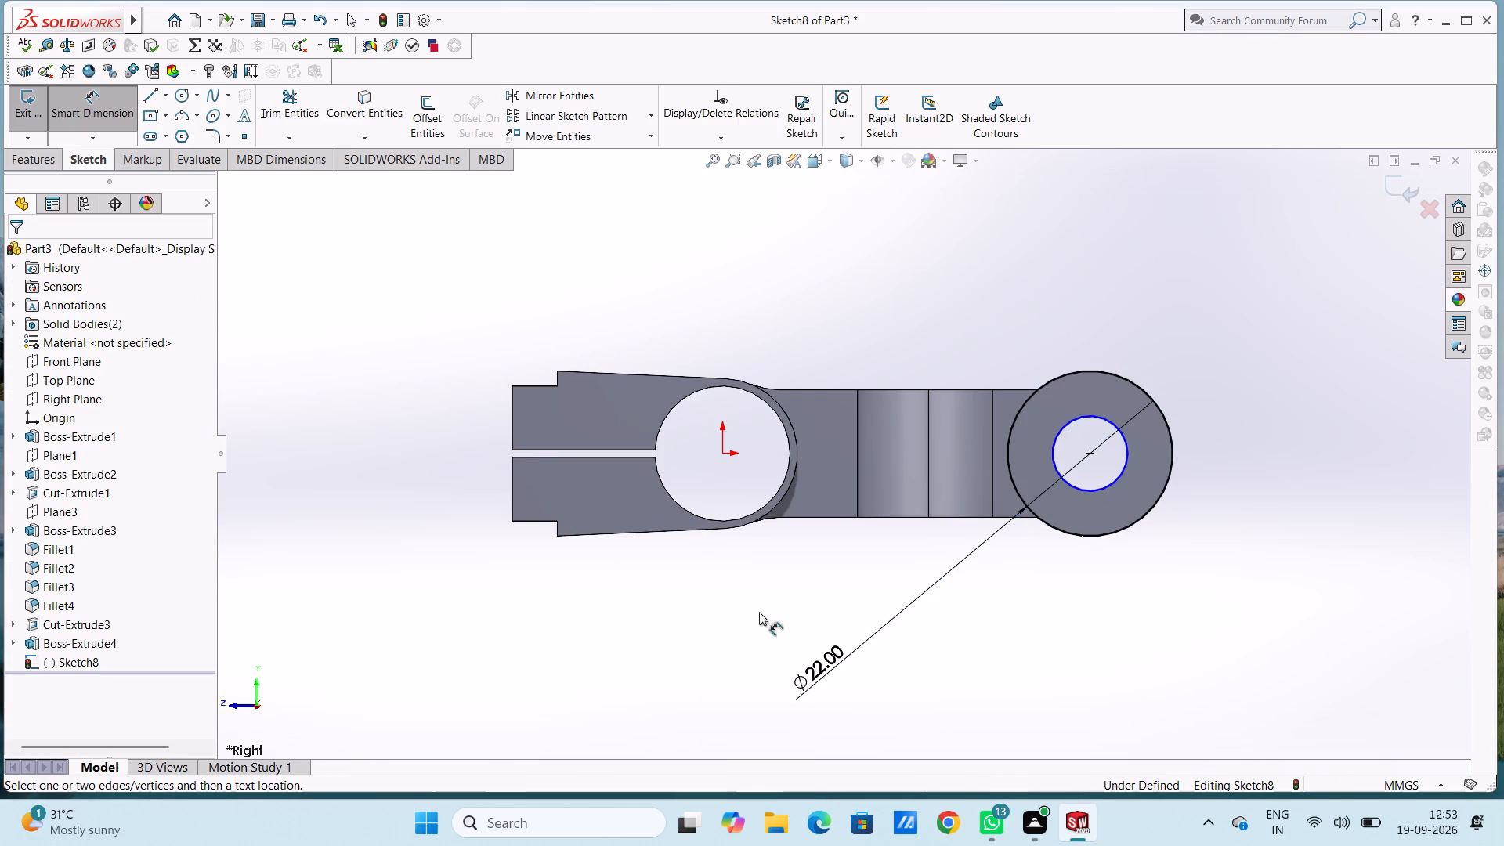
{"action": "left_click", "coordinate": [1118, 476]}
{"action": "left_click", "coordinate": [1283, 610]}
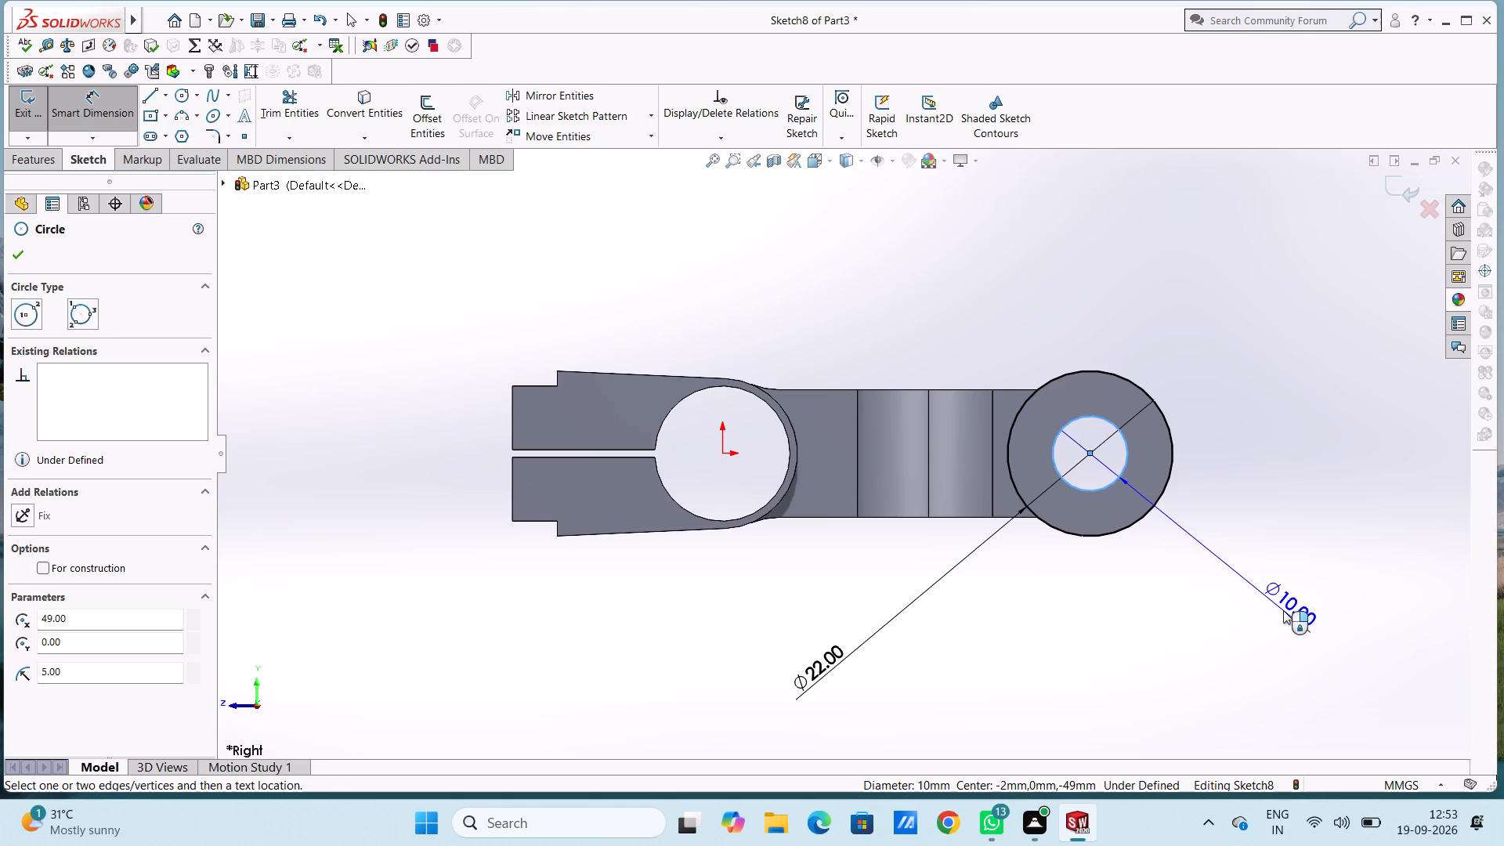
{"action": "left_click", "coordinate": [1222, 585]}
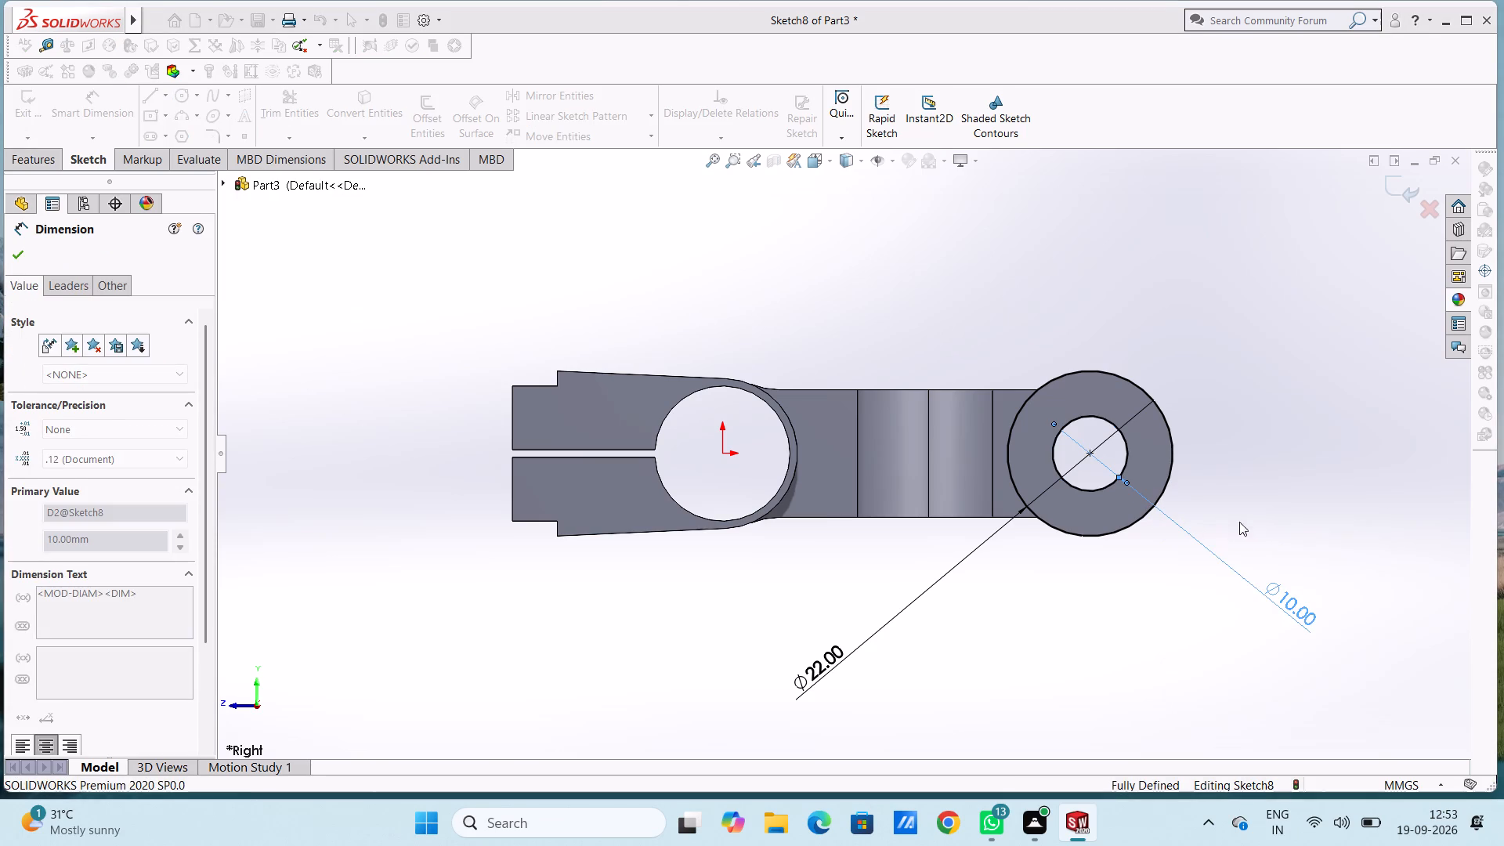
{"action": "left_click", "coordinate": [1242, 512]}
{"action": "key", "text": "Escape"}
{"action": "key", "text": "Escape"}
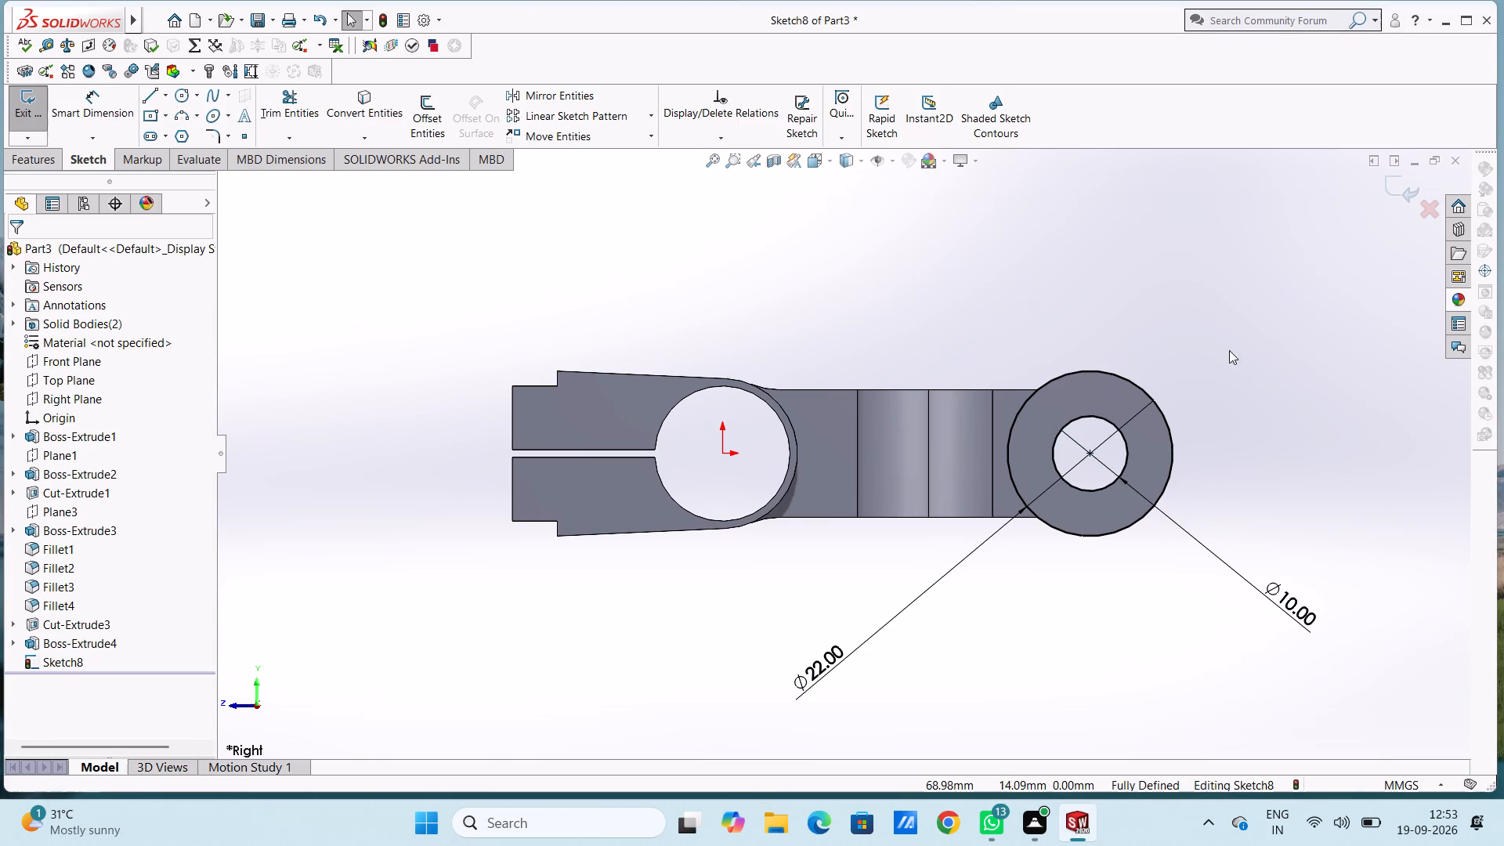
Extrude the ring sketch 1 mm outward from the boss's face, merged with the body.
{"action": "middle_click_drag", "start_coordinate": [1226, 351], "coordinate": [1195, 590]}
{"action": "scroll", "coordinate": [1224, 352], "scroll_direction": "up", "scroll_amount": 1}
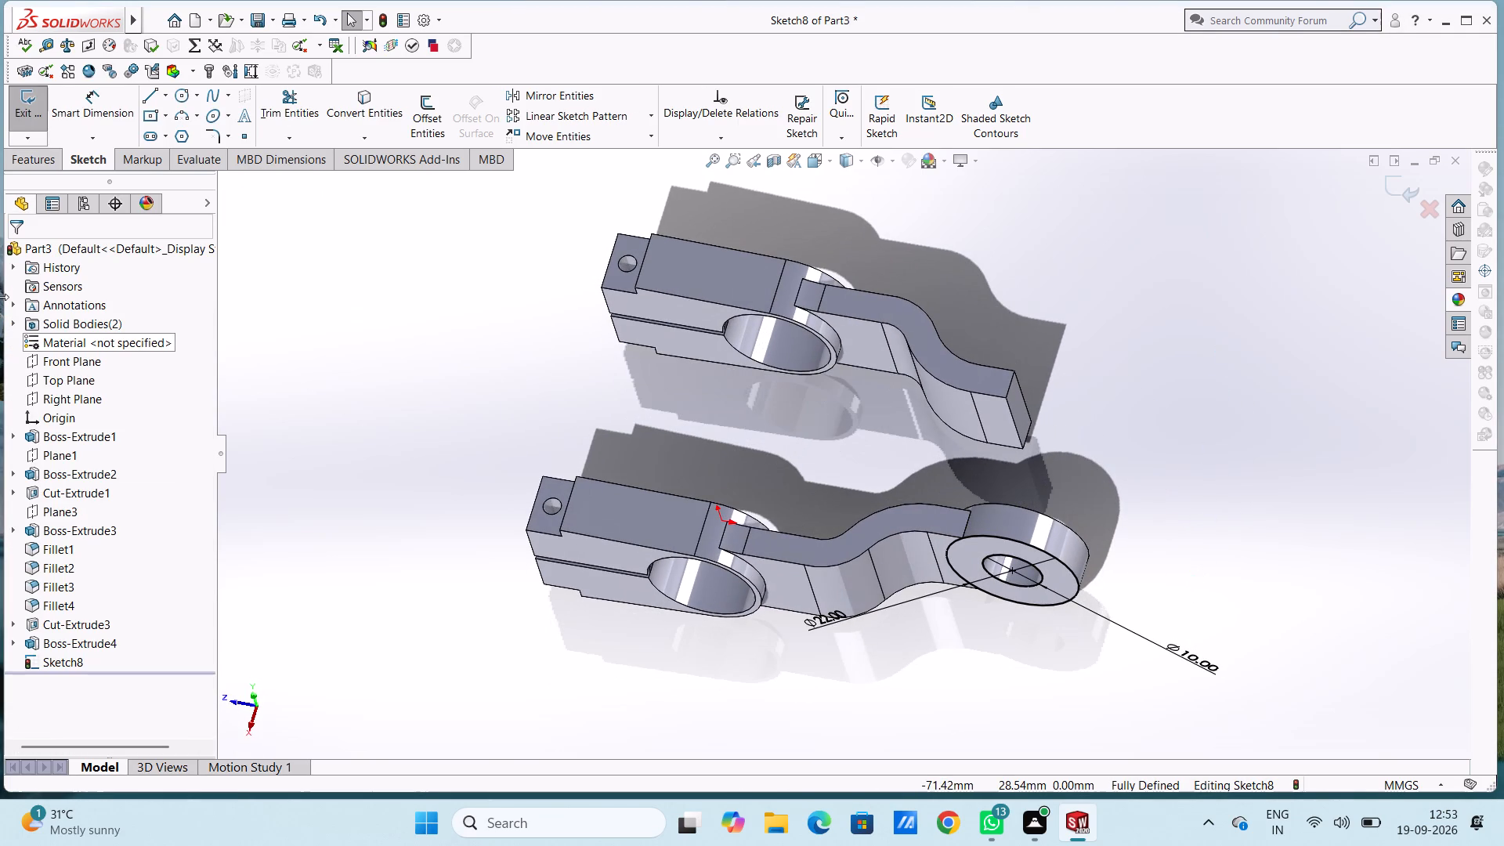
{"action": "left_click", "coordinate": [50, 166]}
{"action": "left_click", "coordinate": [48, 121]}
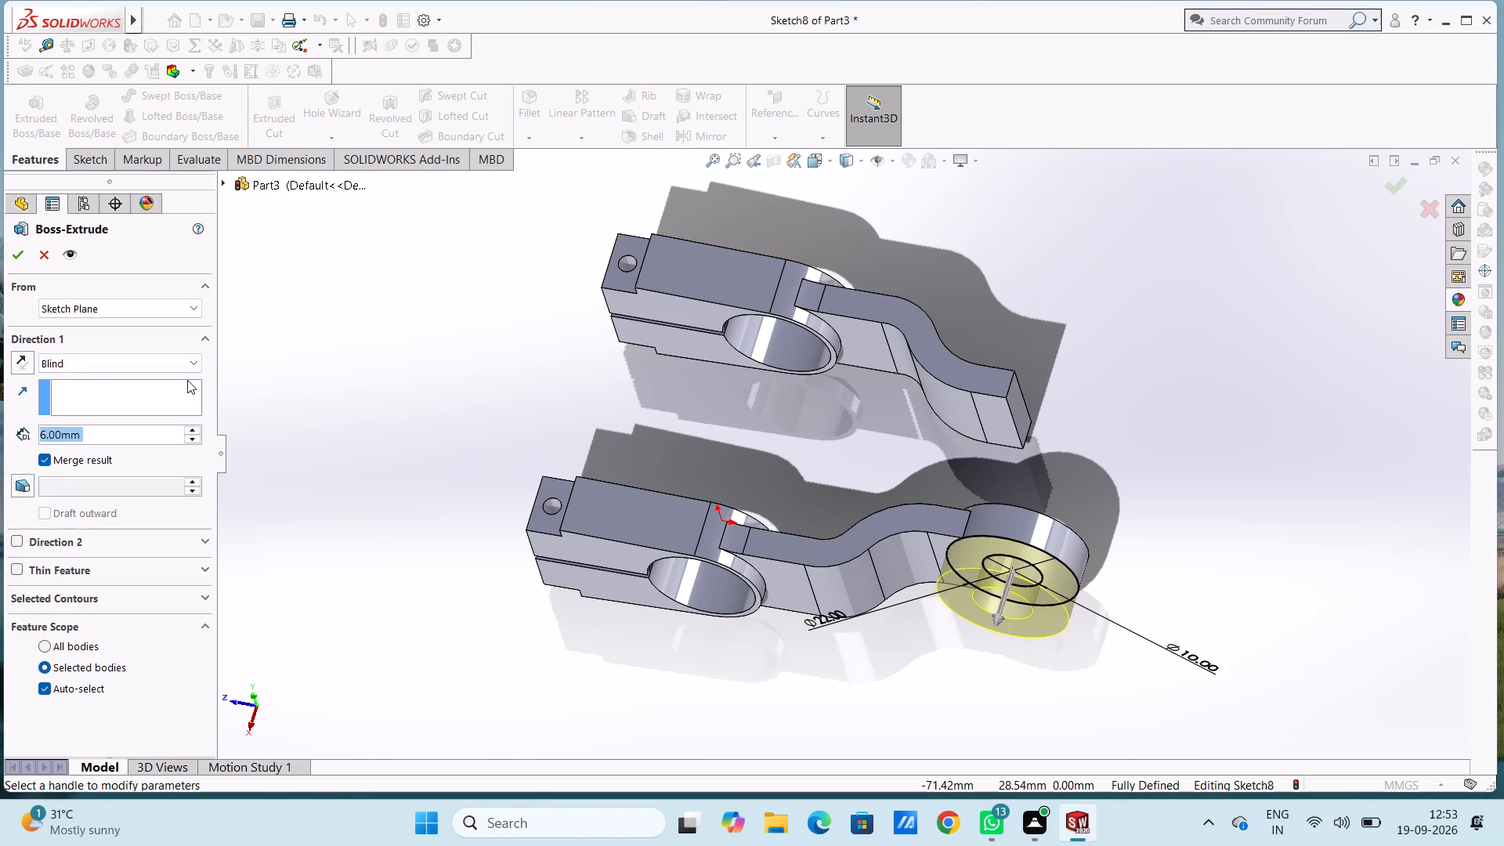
{"action": "key", "text": "2"}
{"action": "key", "text": "Return"}
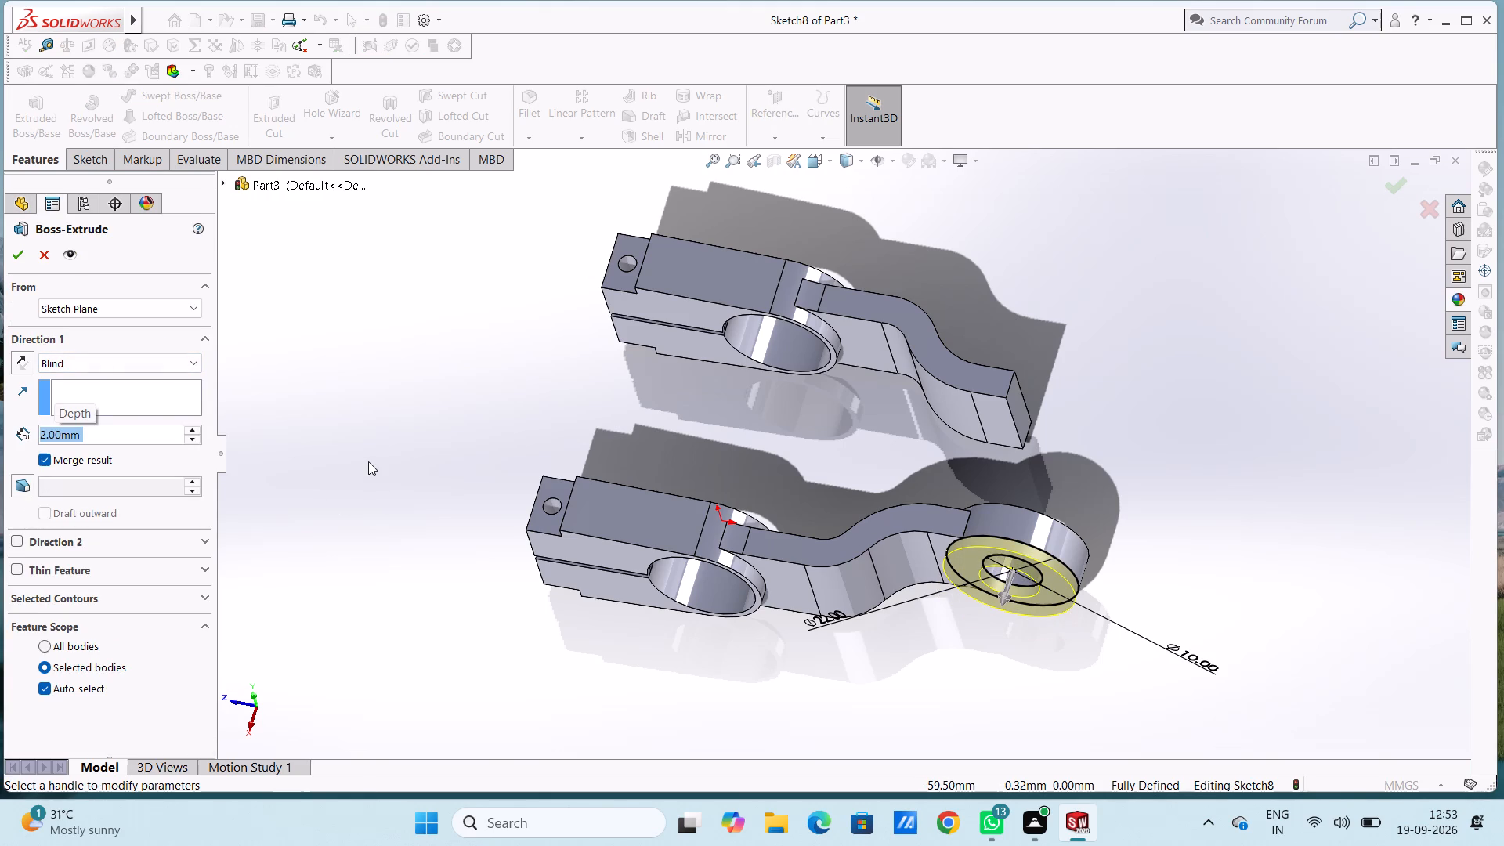
{"action": "key", "text": "1"}
{"action": "key", "text": "Return"}
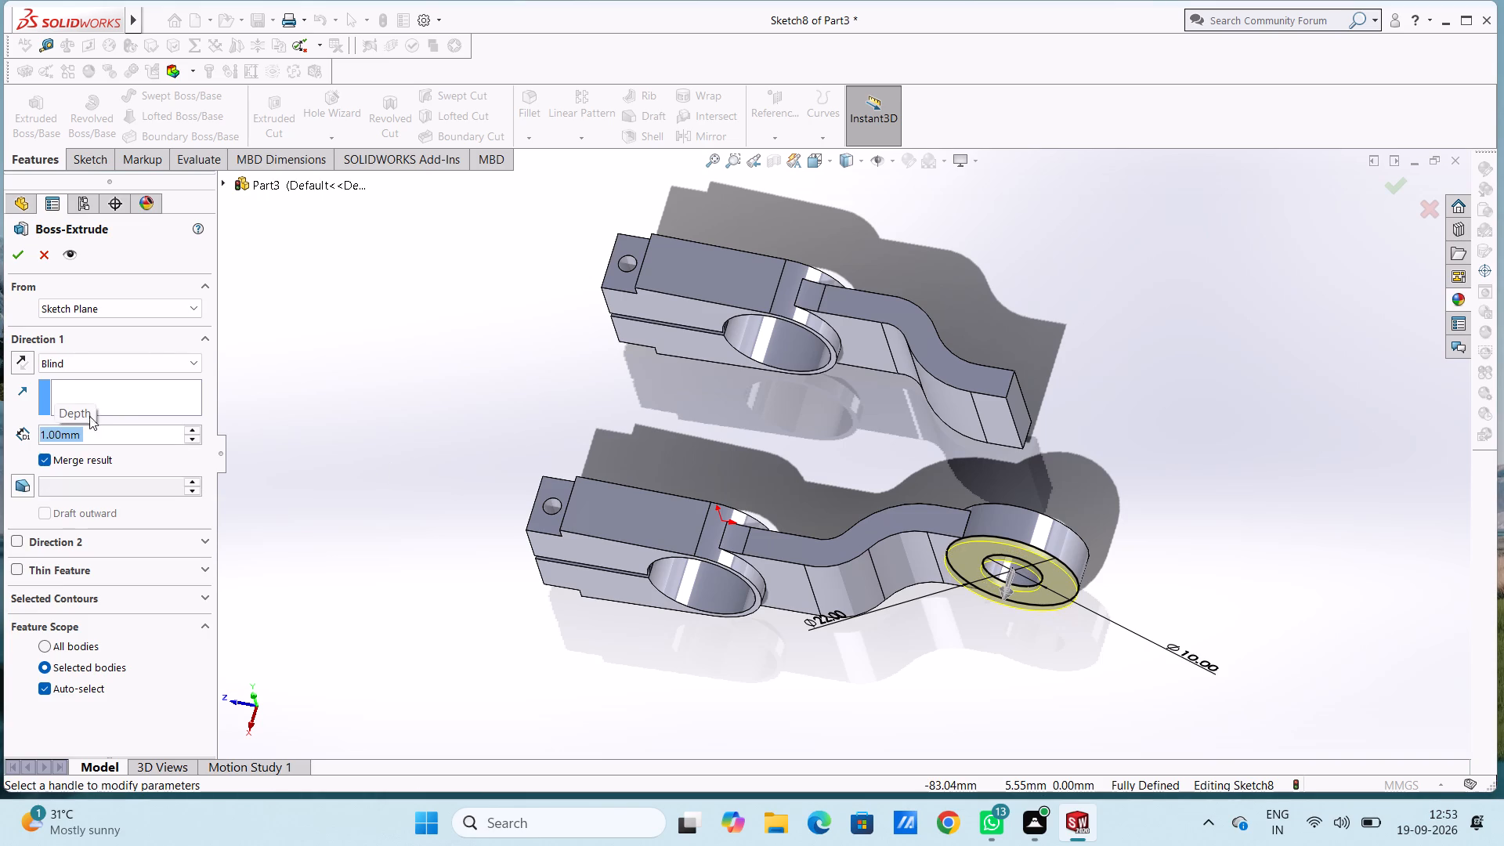
{"action": "left_click", "coordinate": [16, 258]}
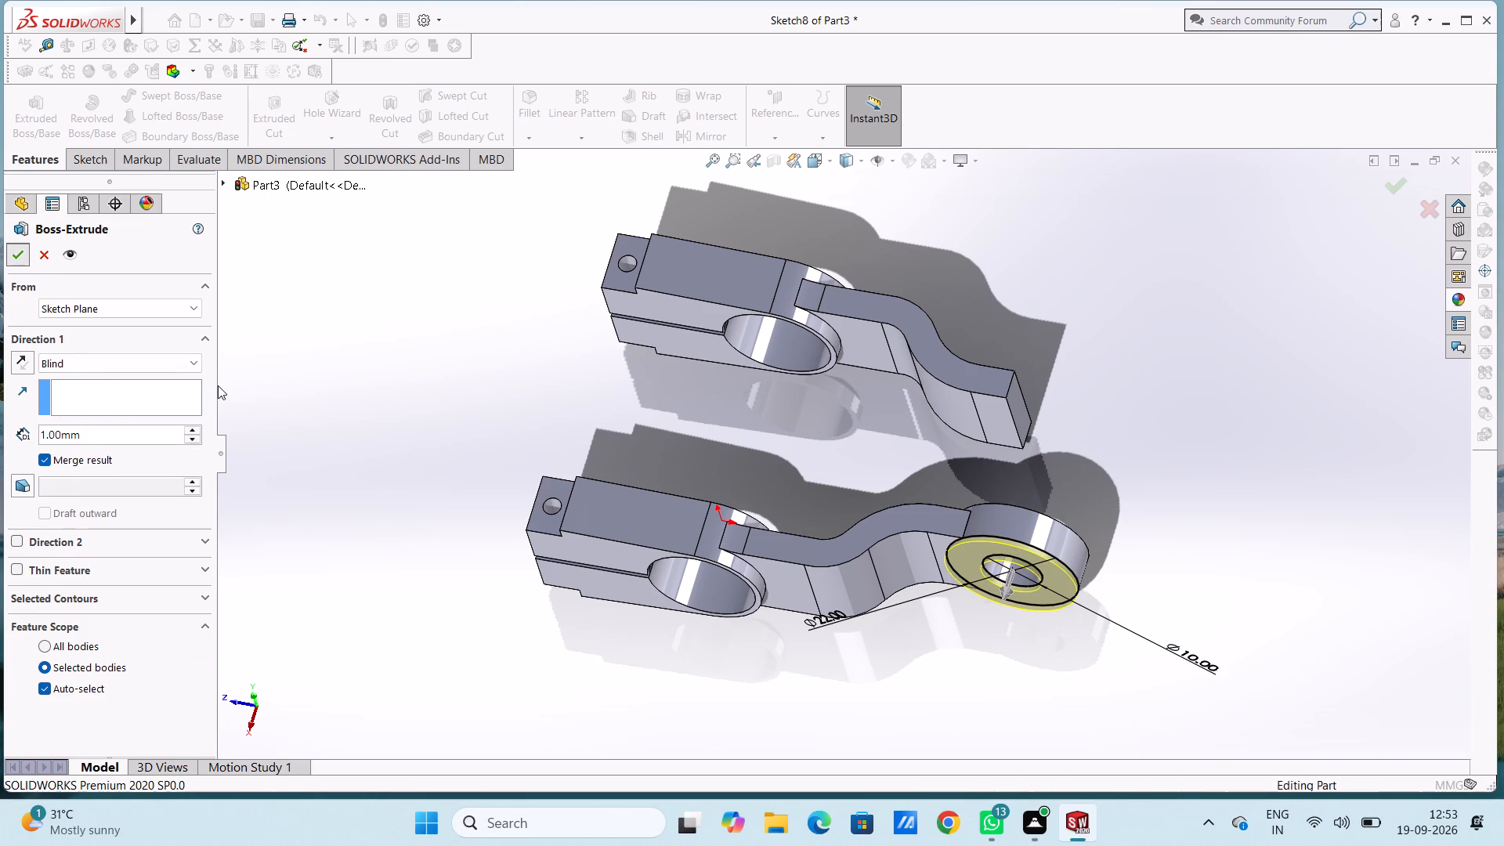
{"action": "left_click", "coordinate": [249, 371]}
On the boss's outer ring face, sketch a circle matching the hole edge and a concentric circle of 9 mm radius.
{"action": "middle_click_drag", "start_coordinate": [303, 378], "coordinate": [307, 589]}
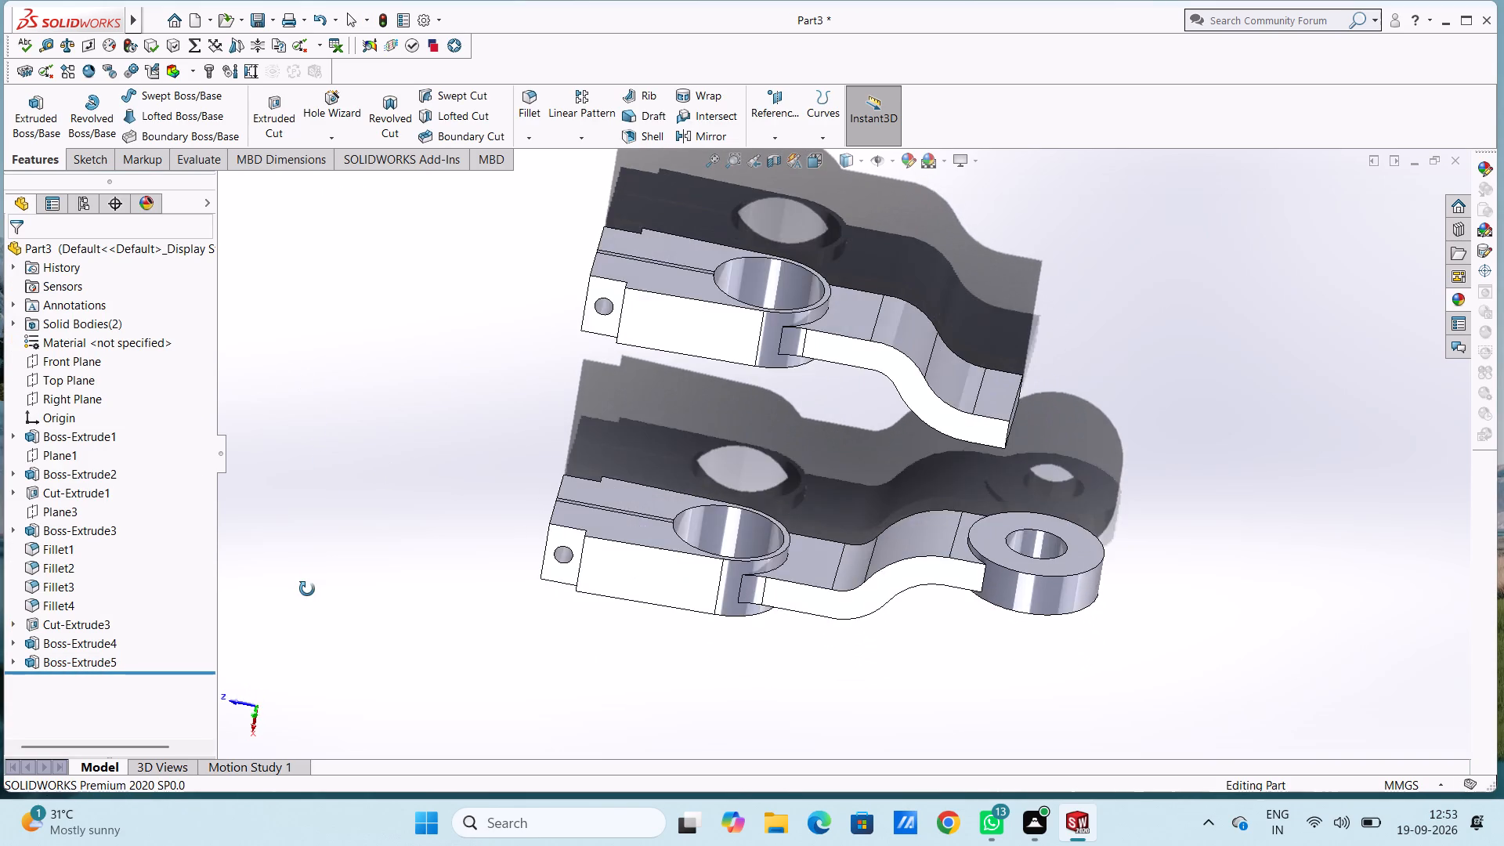
{"action": "middle_click_drag", "start_coordinate": [307, 589], "coordinate": [334, 489]}
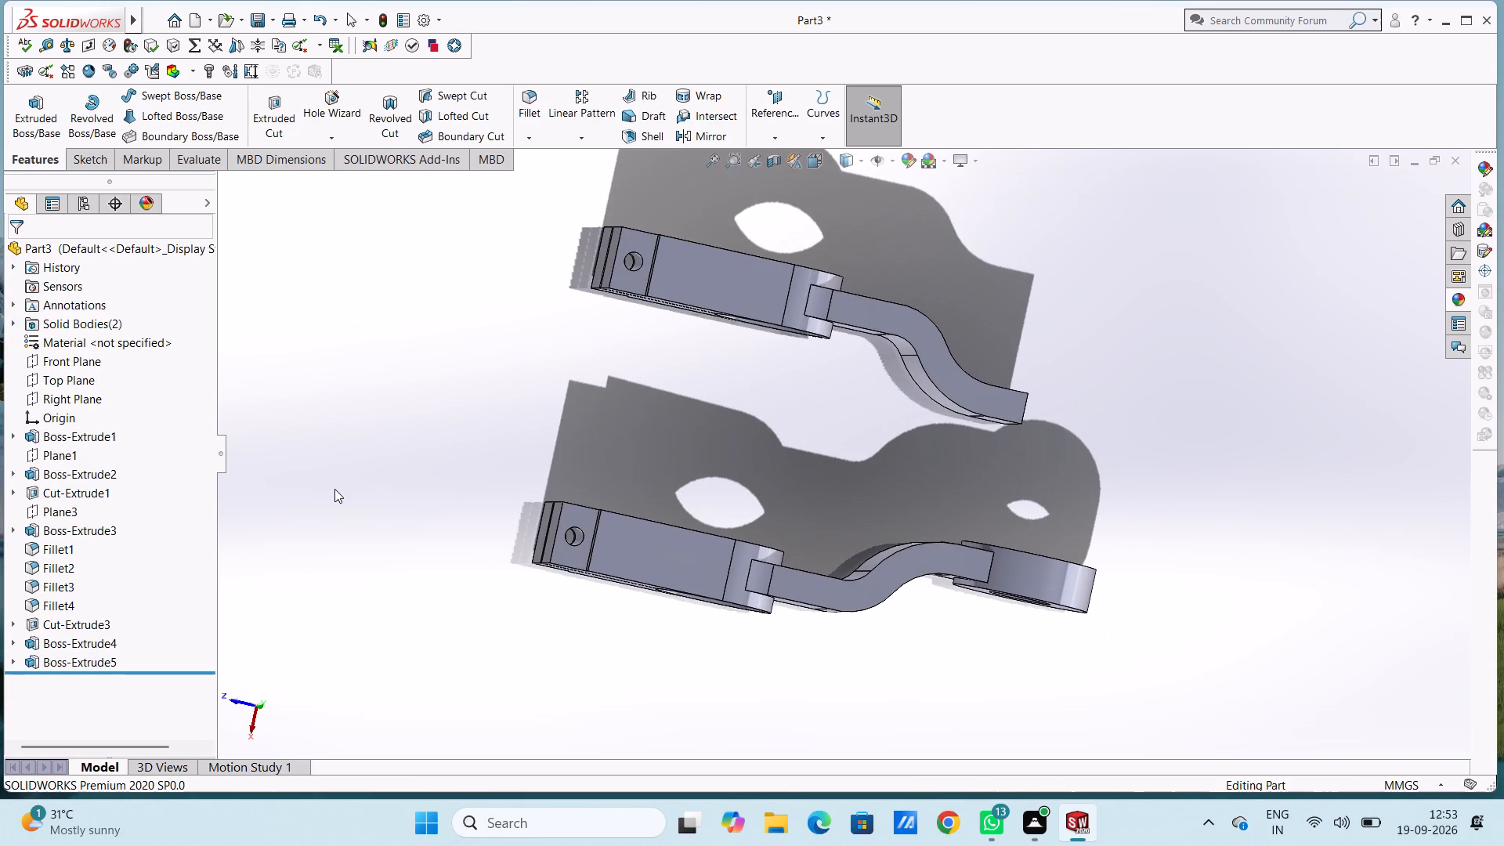
{"action": "key", "text": "ctrl+4"}
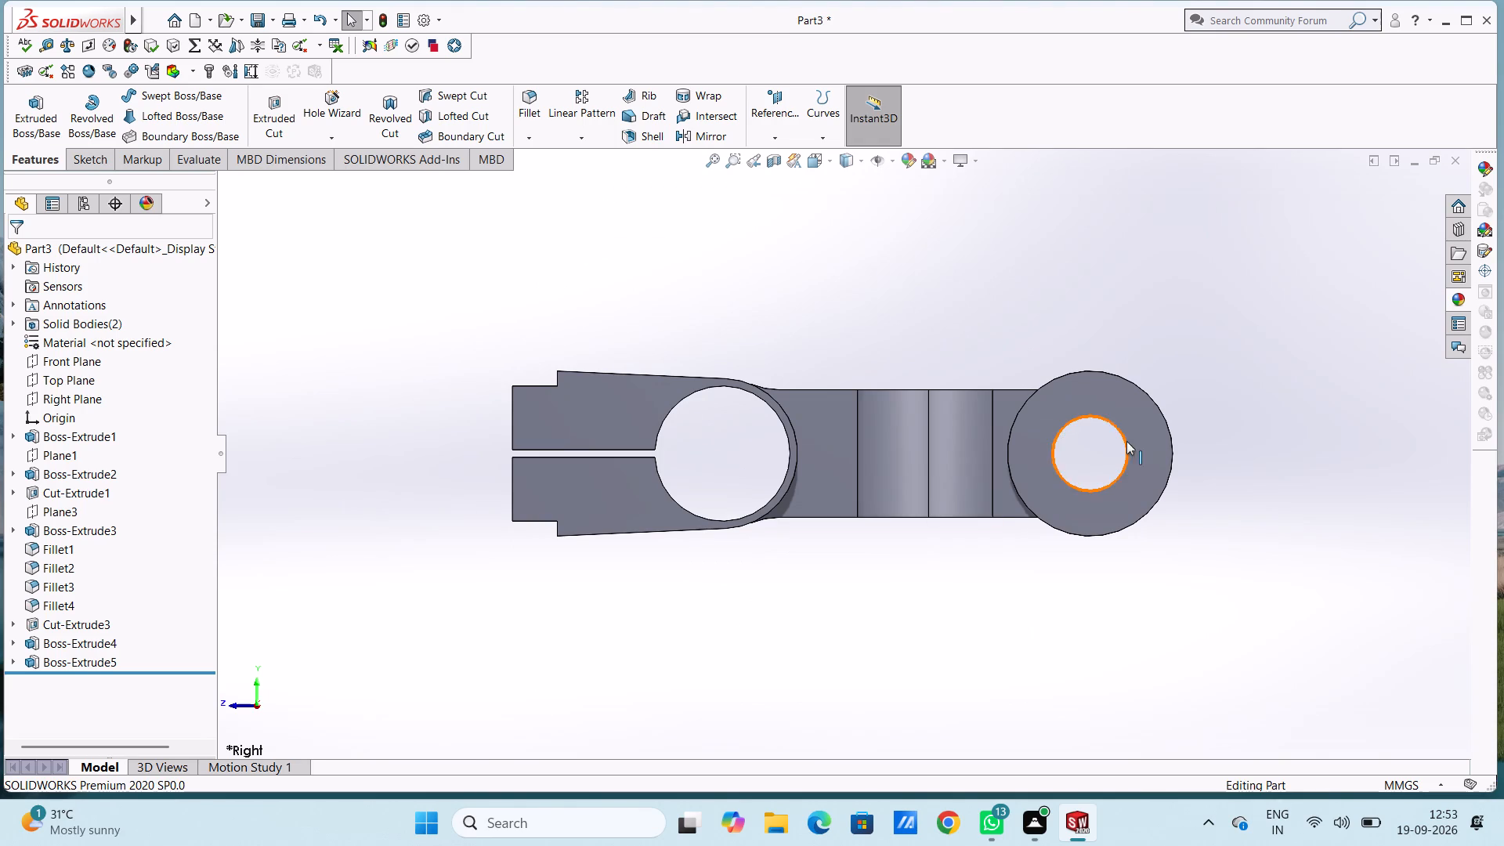
{"action": "left_click", "coordinate": [1141, 420]}
{"action": "left_click", "coordinate": [1211, 378]}
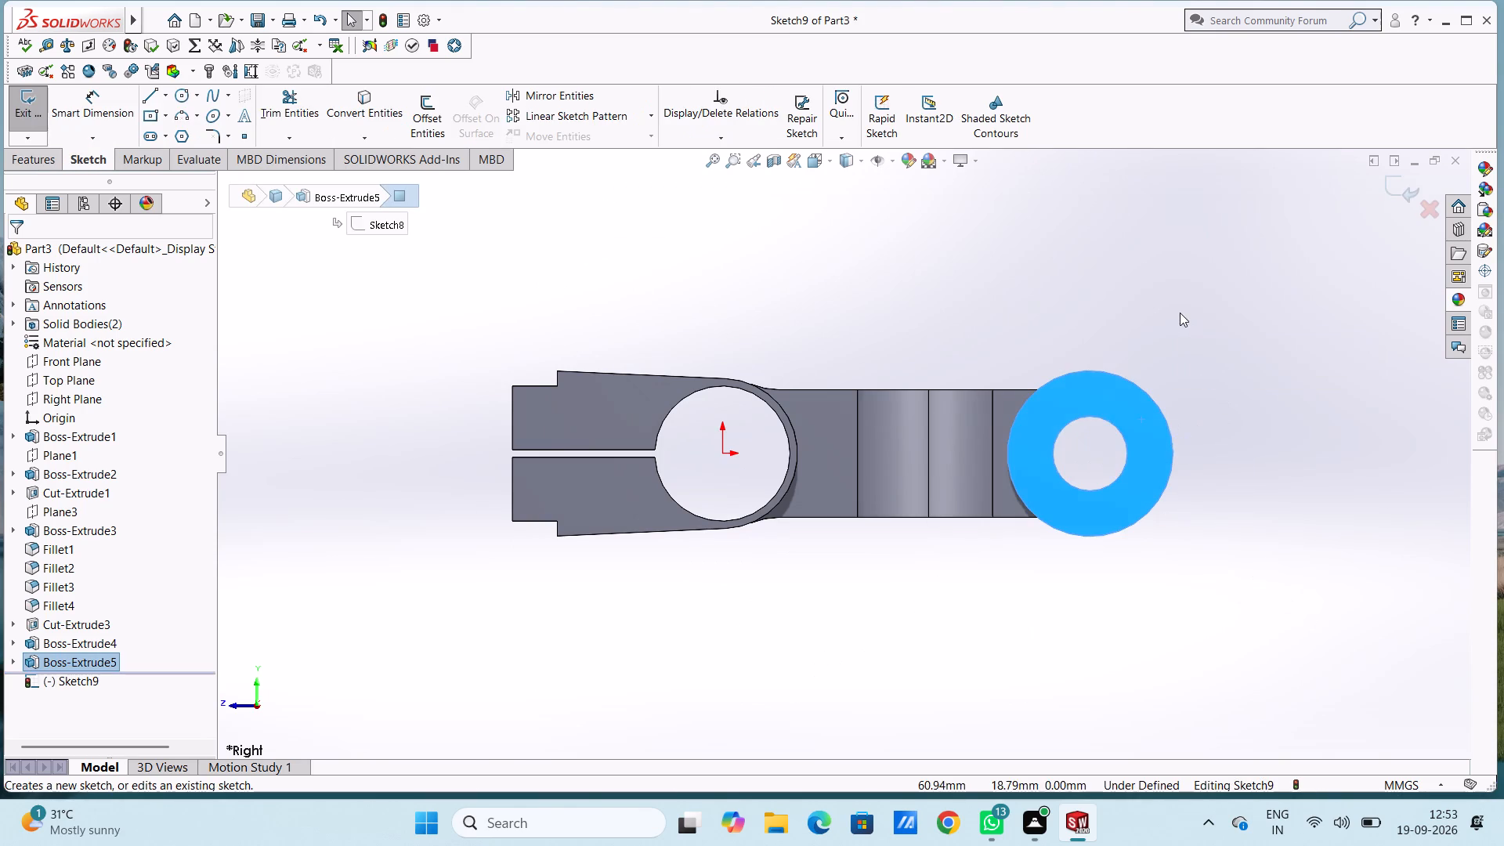
{"action": "left_click", "coordinate": [1179, 313]}
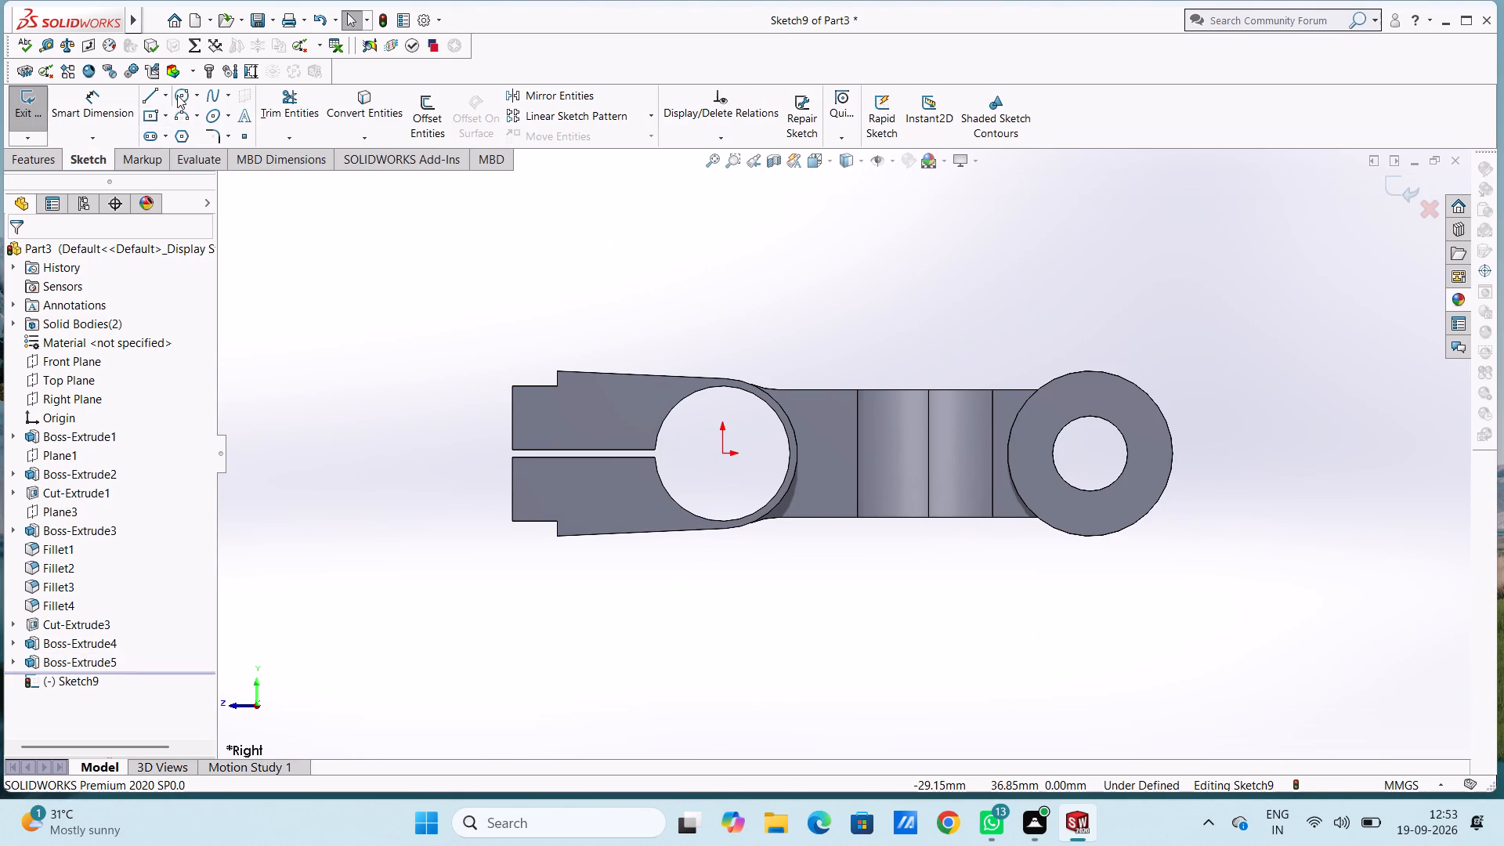
{"action": "left_click", "coordinate": [177, 95]}
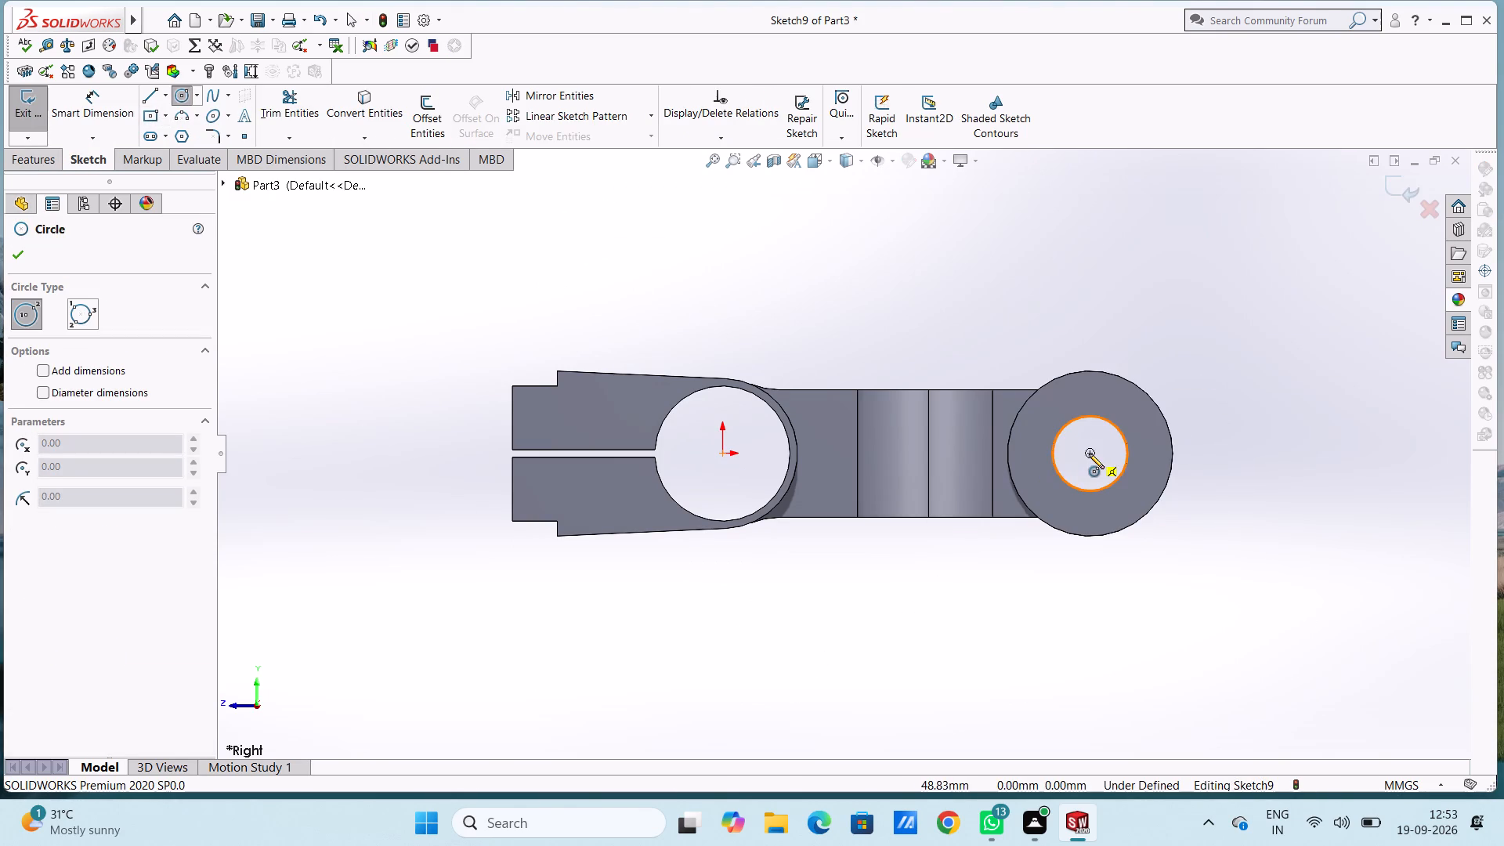
{"action": "left_click", "coordinate": [1089, 454]}
{"action": "left_click", "coordinate": [1102, 491]}
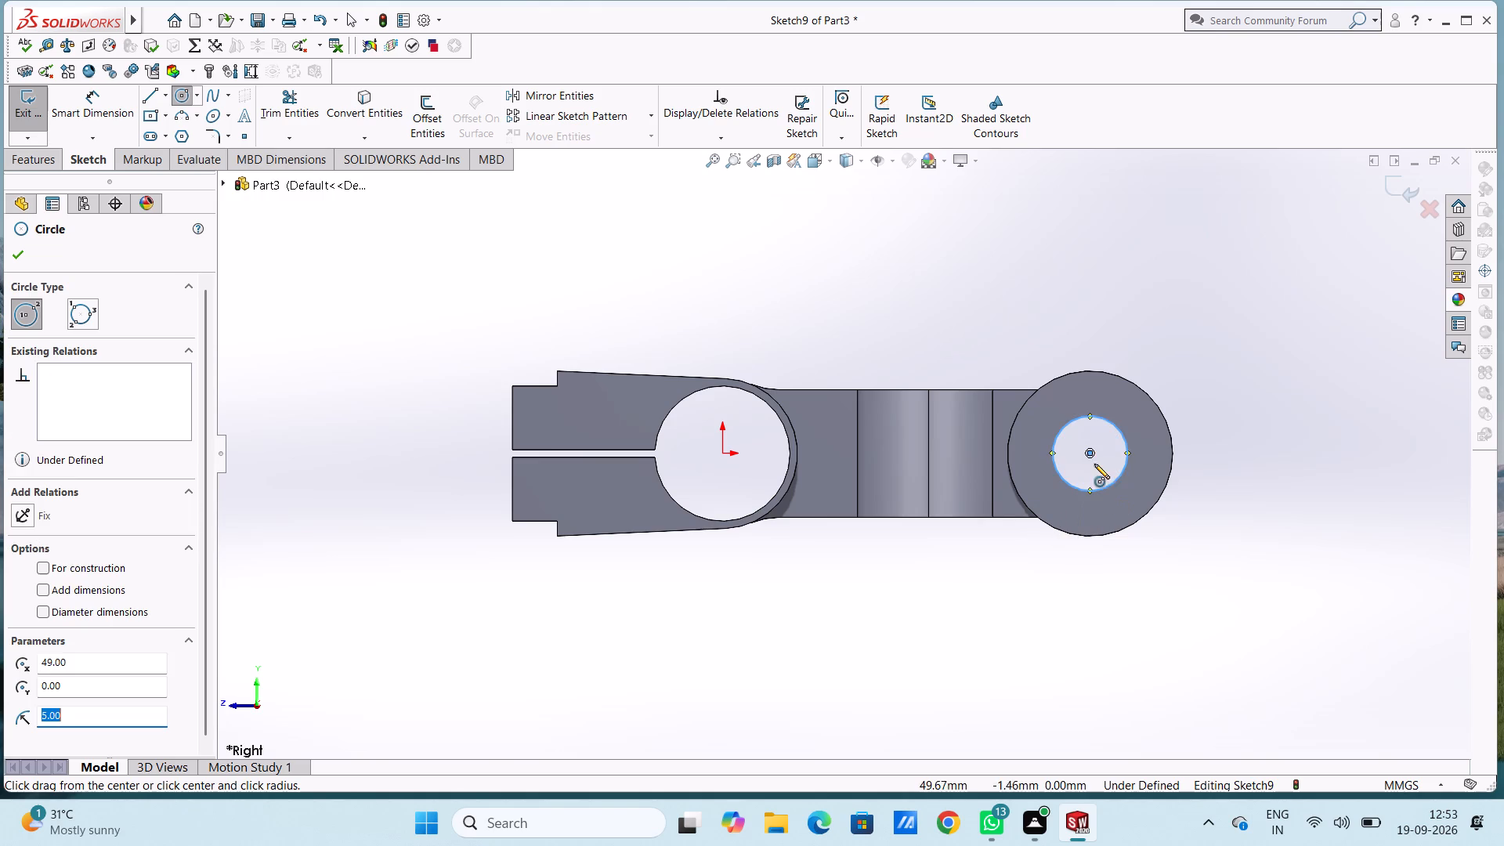
{"action": "left_click", "coordinate": [1087, 450]}
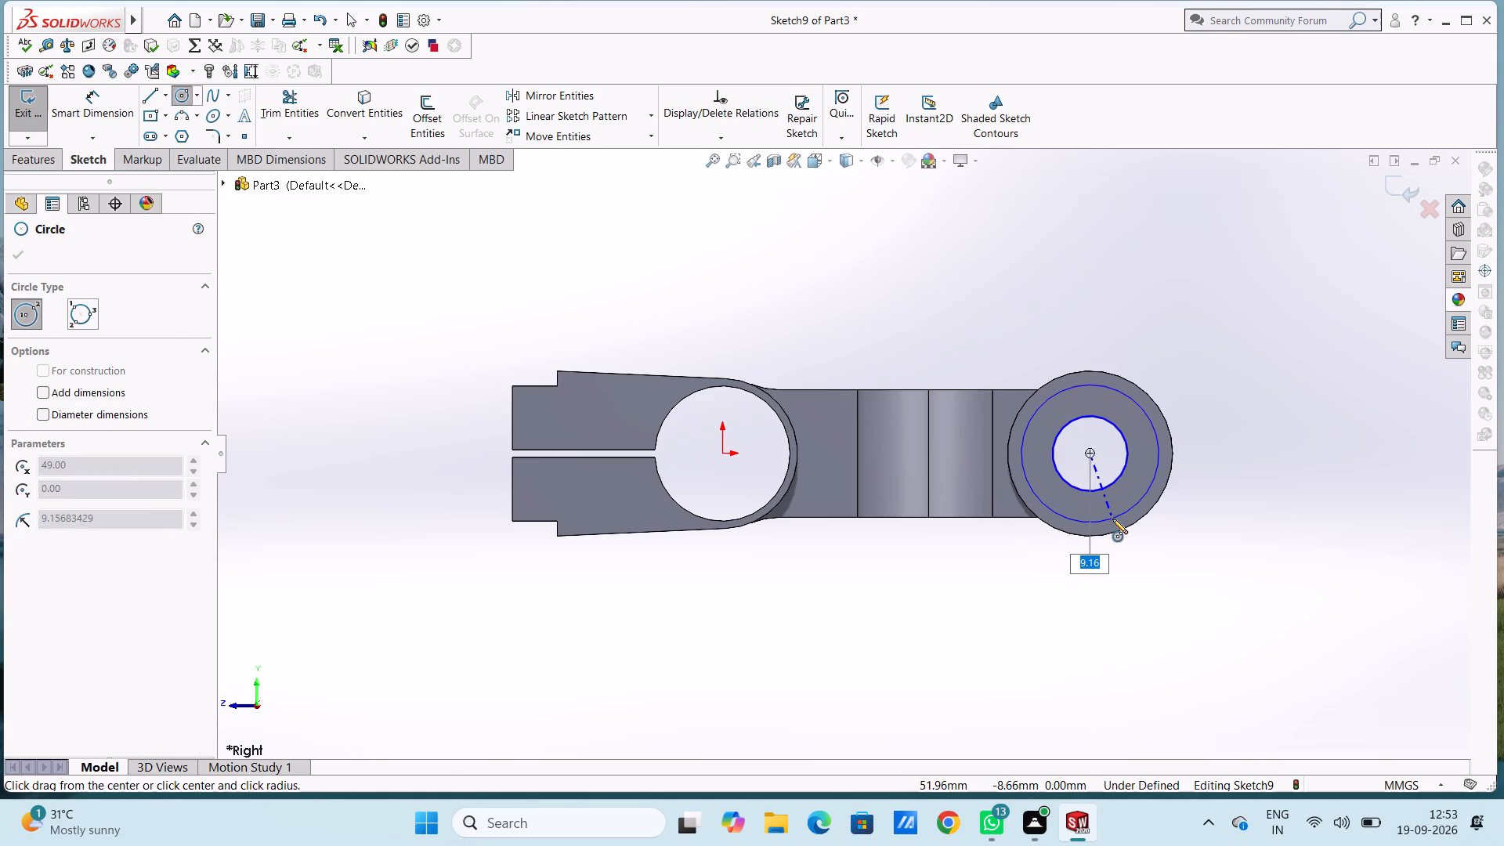
{"action": "key", "text": "9"}
{"action": "key", "text": "Return"}
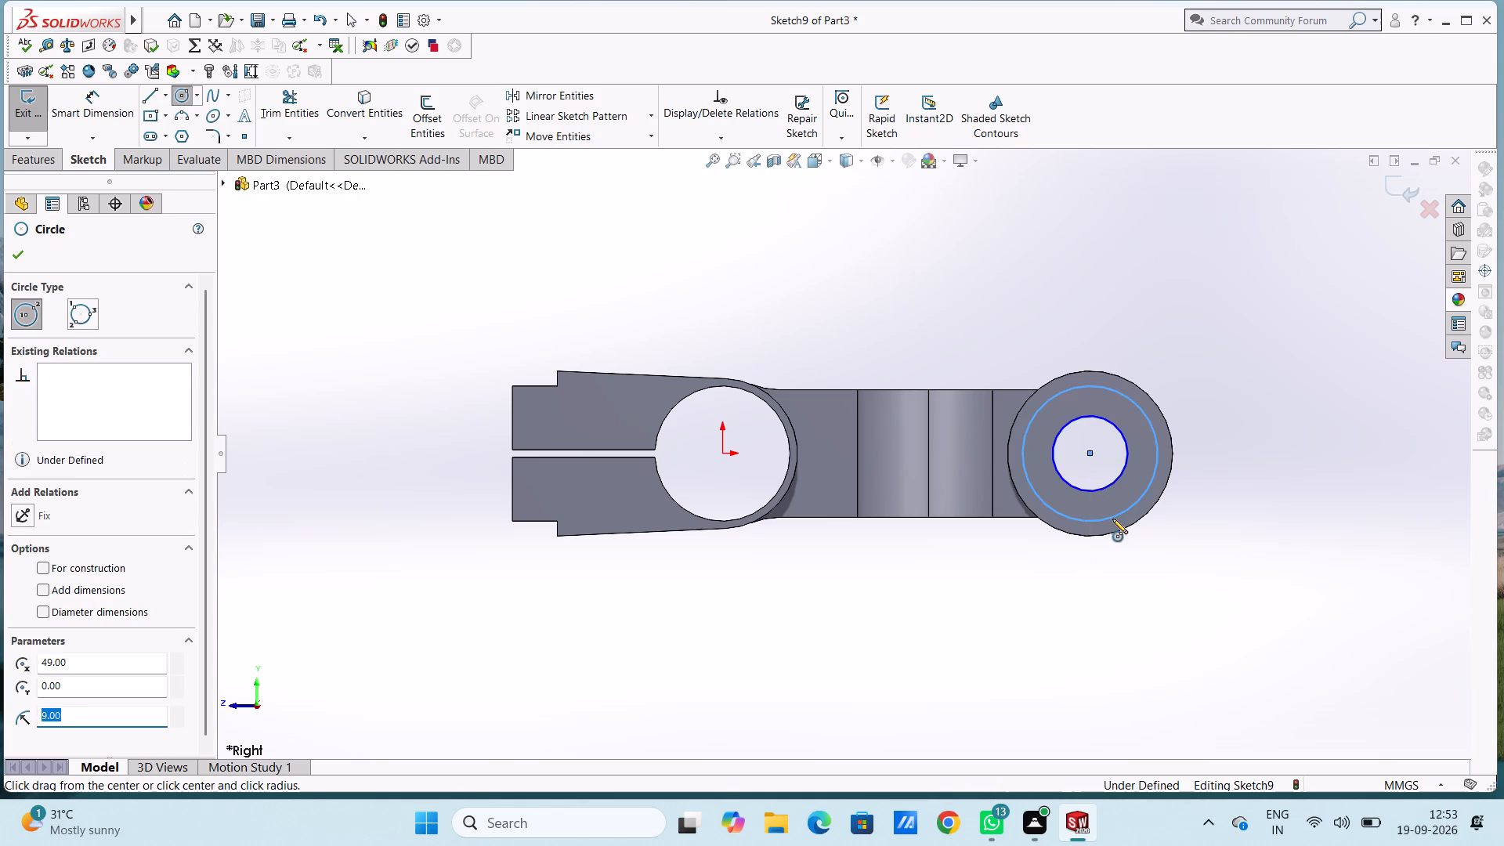
Dimension the outer circle's diameter as 18 mm and the inner circle's diameter as 10 mm.
{"action": "left_click", "coordinate": [83, 108]}
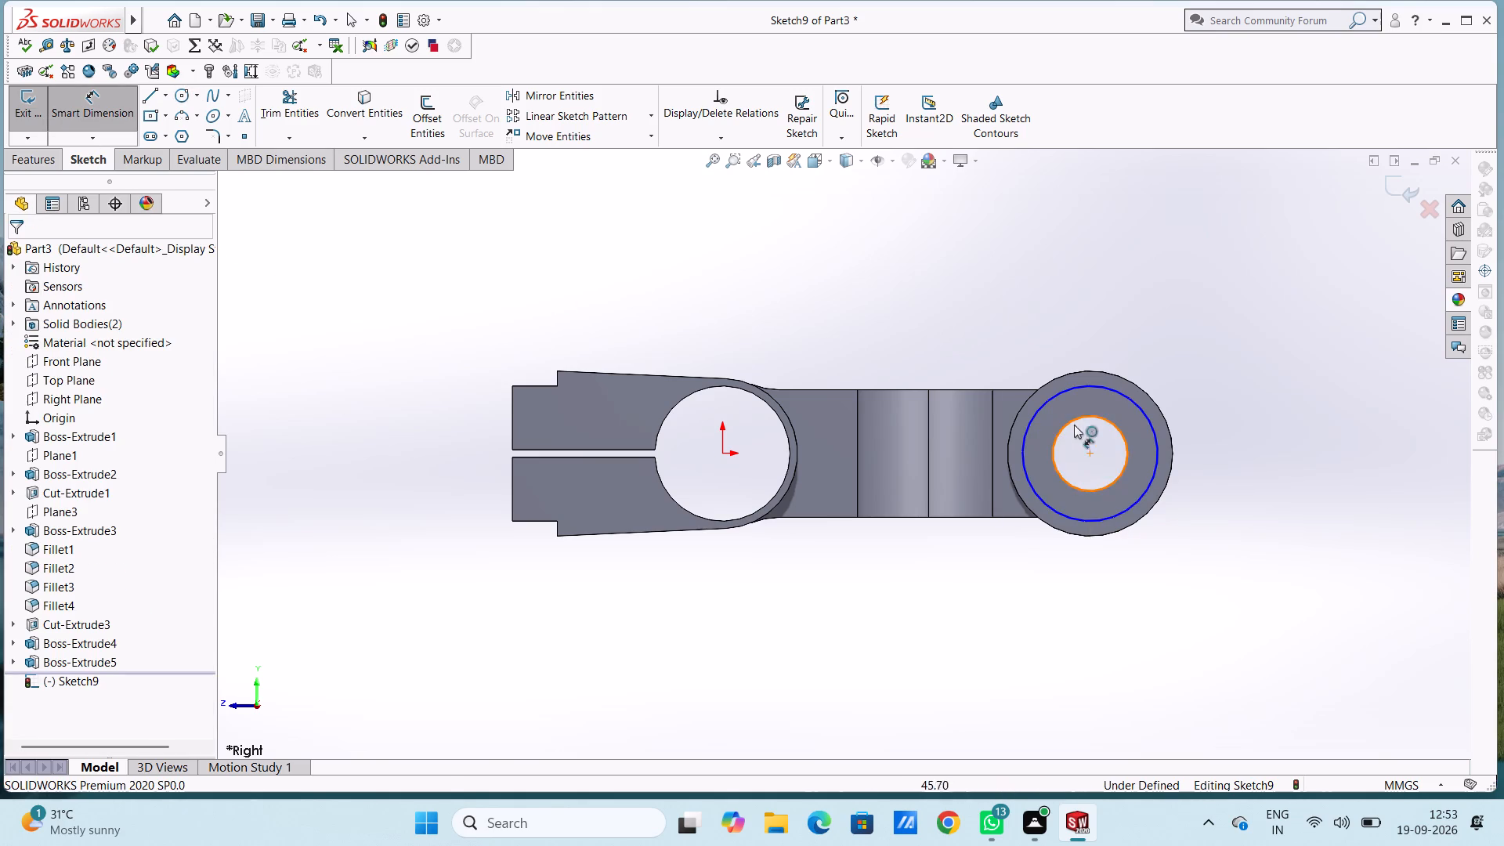
{"action": "left_click", "coordinate": [1088, 386]}
{"action": "left_click", "coordinate": [1357, 248]}
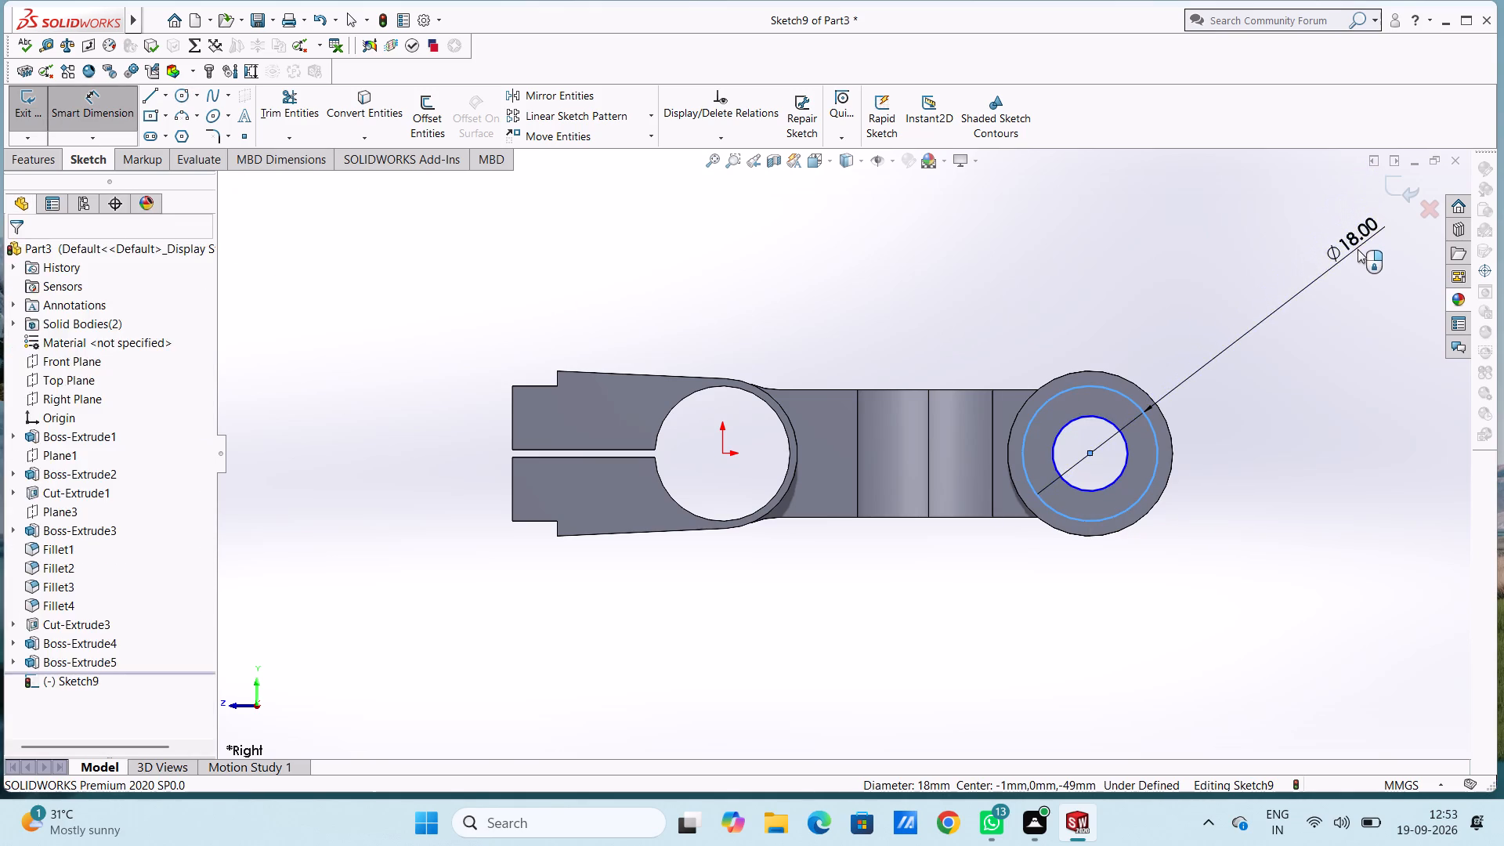
{"action": "left_click", "coordinate": [1285, 232]}
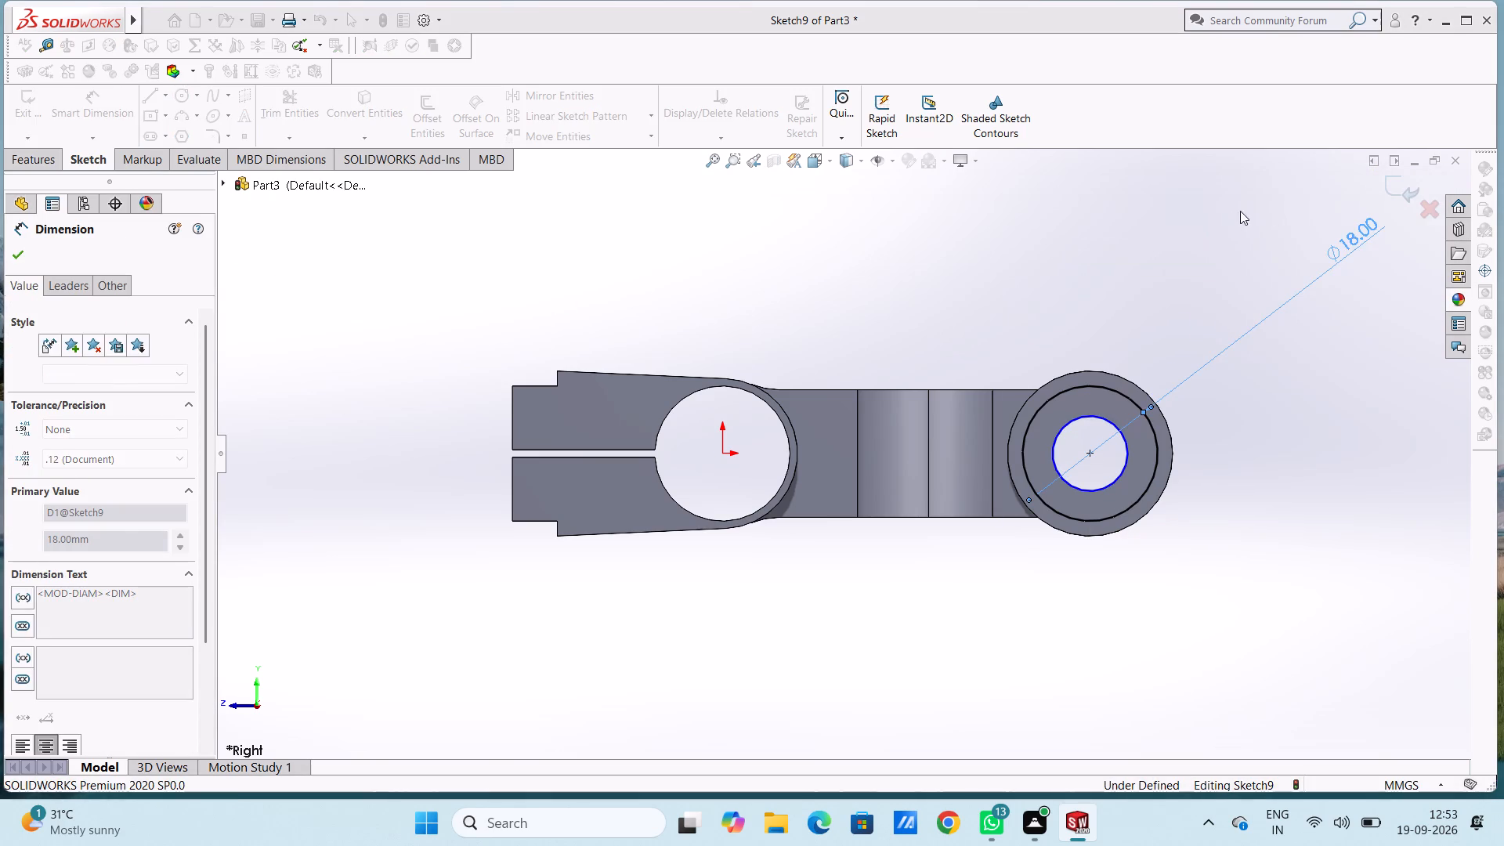
{"action": "left_click", "coordinate": [1213, 229]}
{"action": "left_click", "coordinate": [1125, 466]}
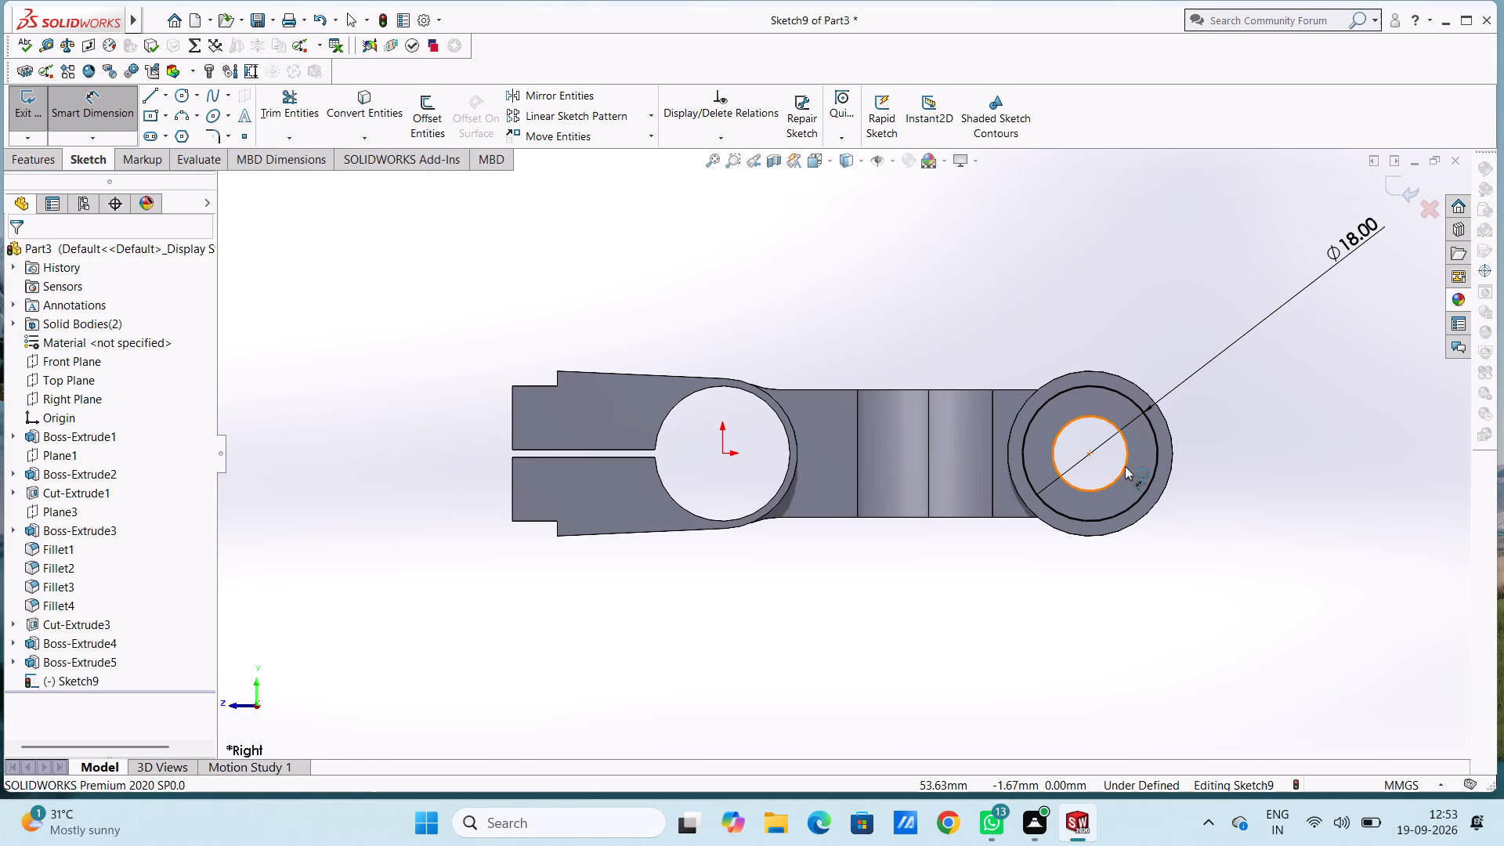
{"action": "left_click", "coordinate": [1401, 534]}
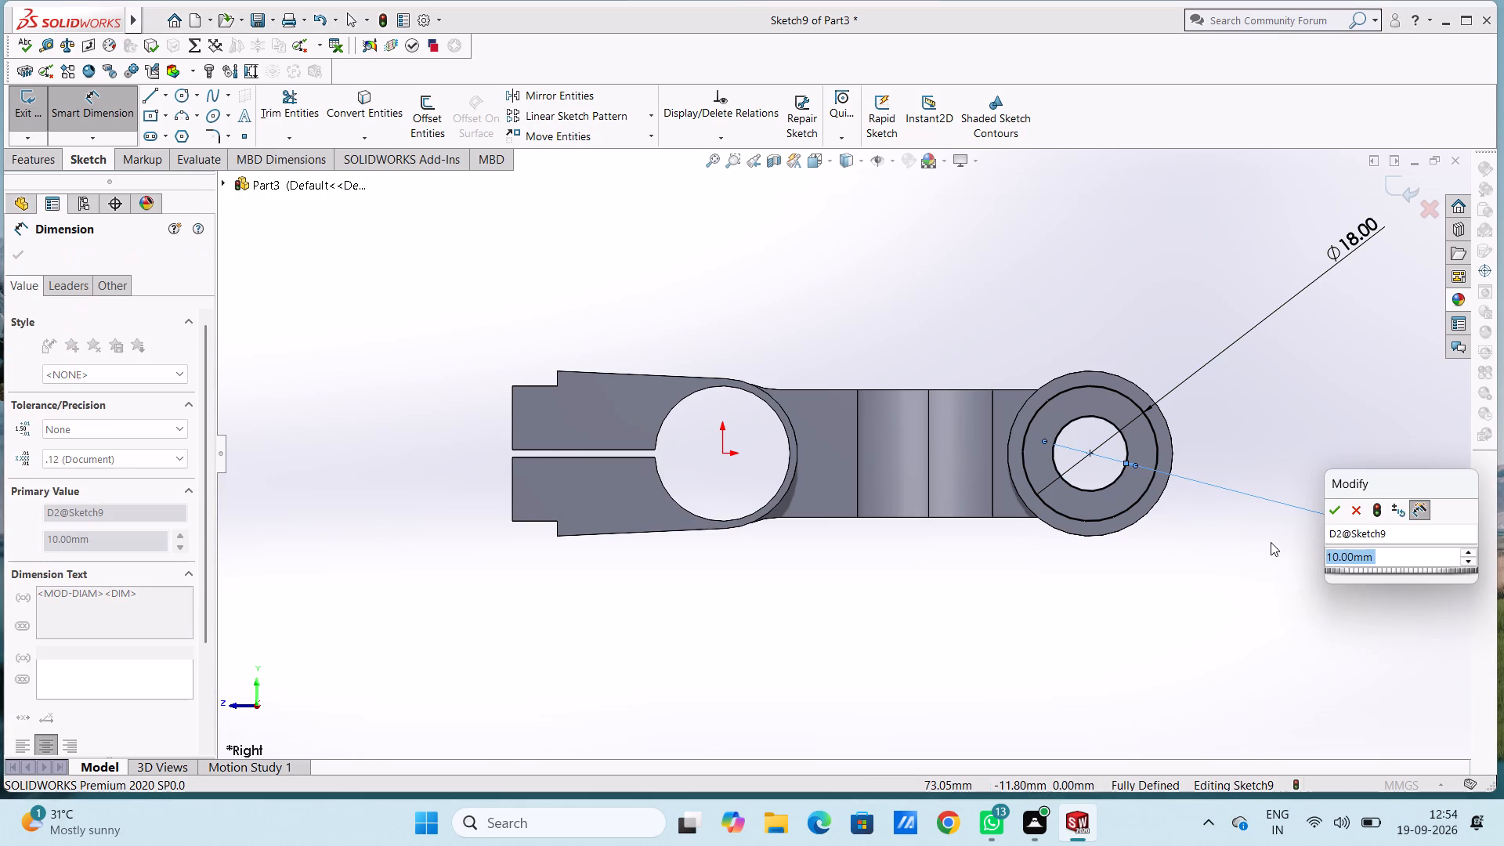
{"action": "left_click", "coordinate": [1332, 513]}
{"action": "left_click", "coordinate": [1276, 399]}
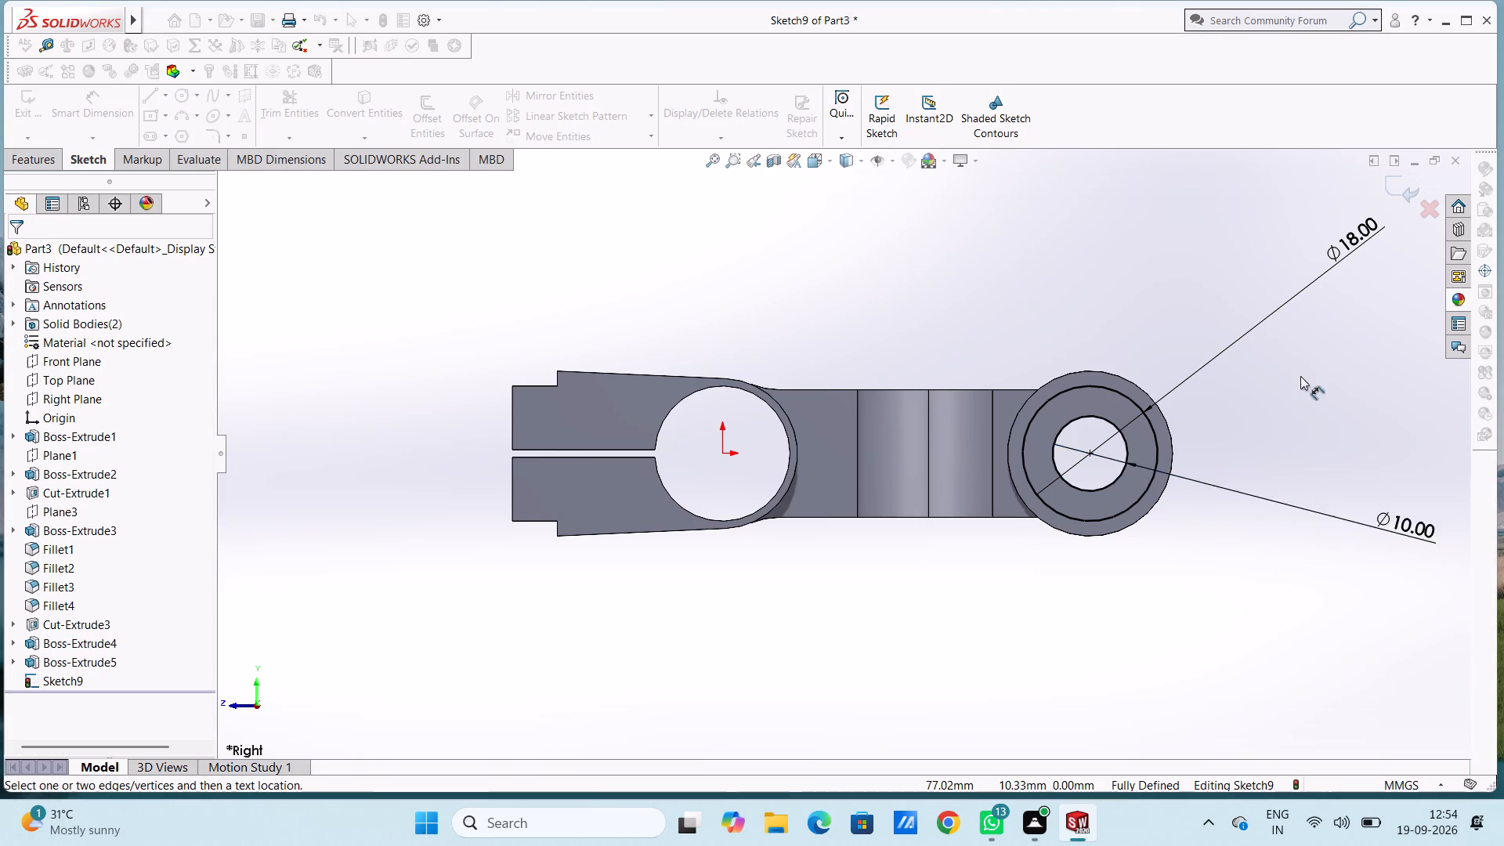
{"action": "middle_click_drag", "start_coordinate": [1303, 379], "coordinate": [1274, 483]}
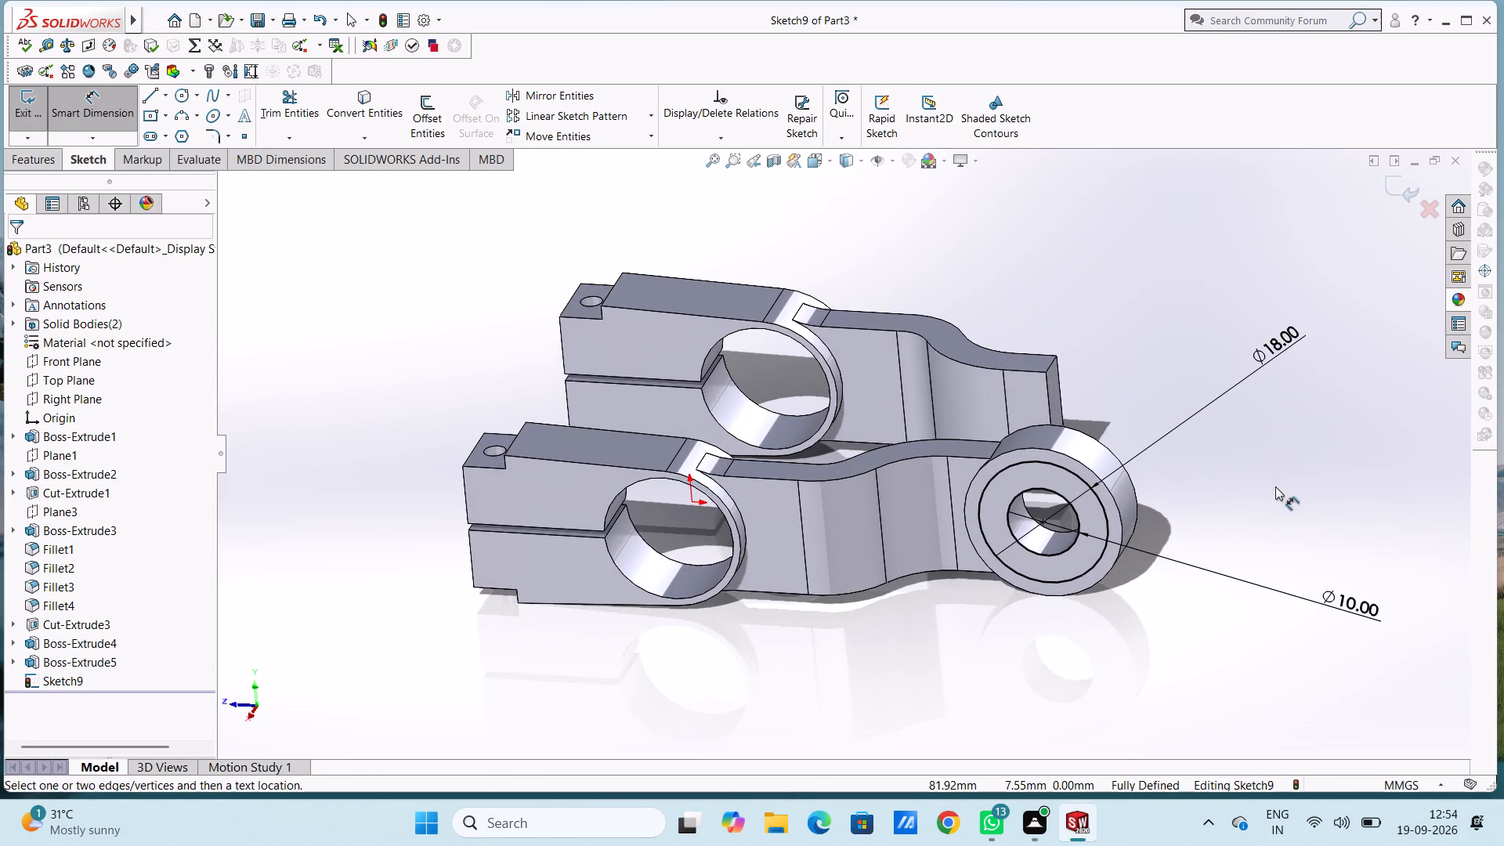
{"action": "key", "text": "Escape"}
{"action": "key", "text": "Escape"}
Extrude the 18 mm ring sketch 13 mm blind in the reversed direction, back through the boss and merged with the body.
{"action": "middle_click_drag", "start_coordinate": [1275, 486], "coordinate": [1234, 676]}
{"action": "scroll", "coordinate": [1234, 676], "scroll_direction": "up", "scroll_amount": 1}
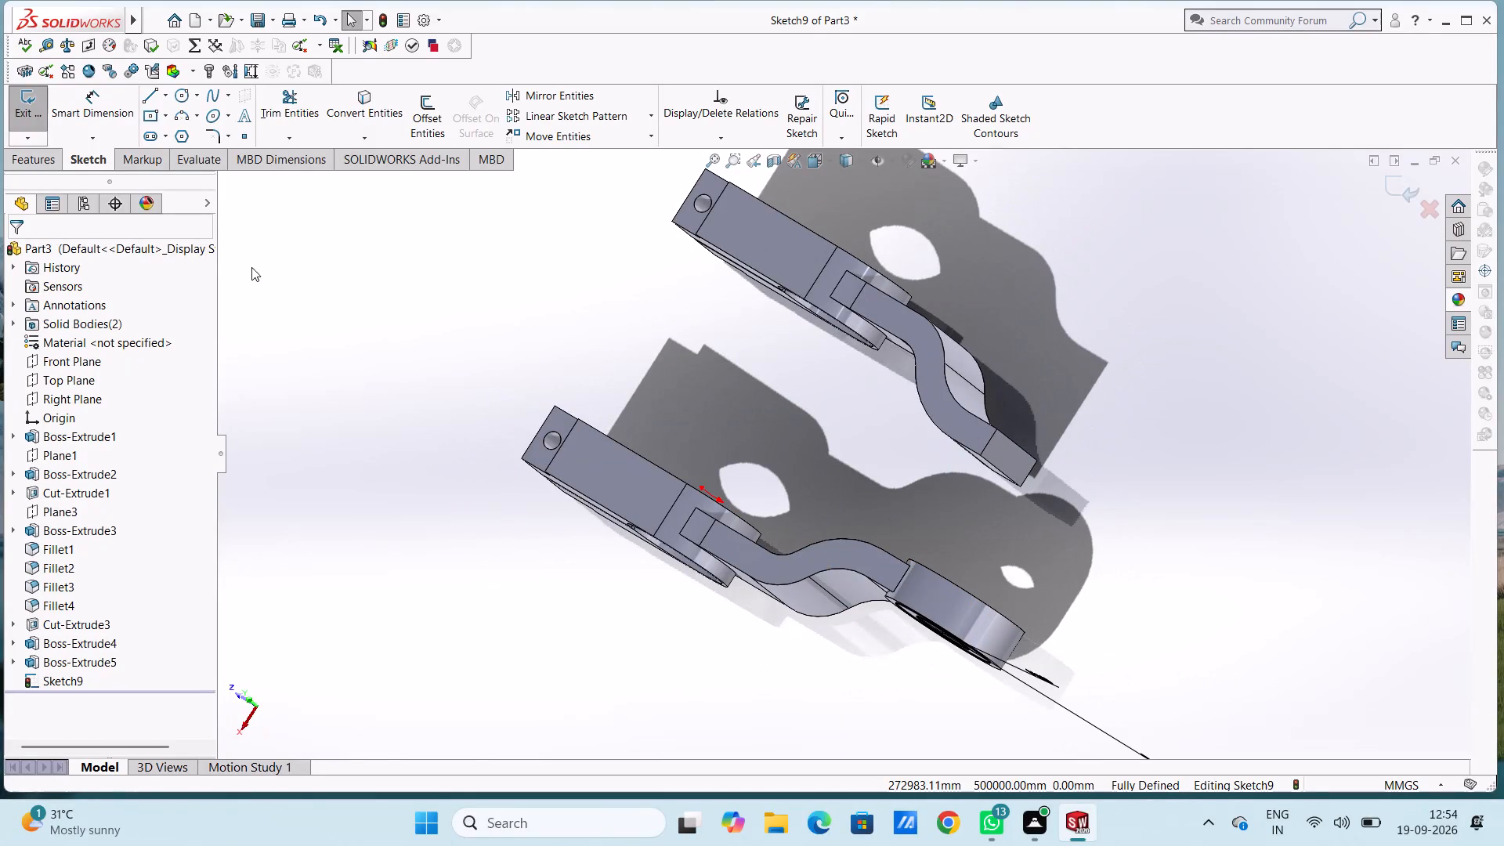
{"action": "left_click", "coordinate": [45, 158]}
{"action": "left_click", "coordinate": [45, 124]}
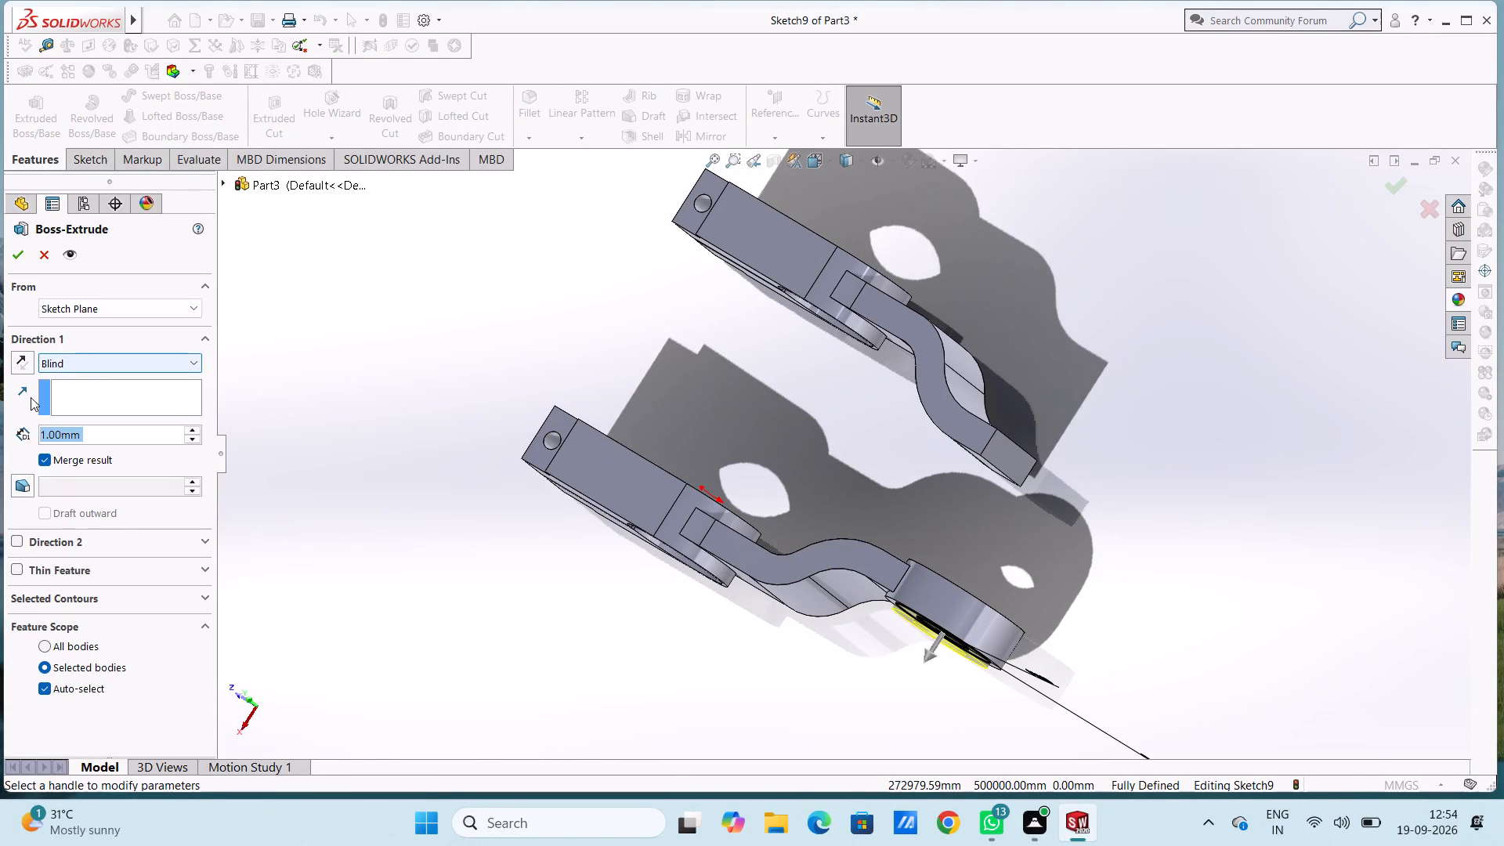
{"action": "left_click", "coordinate": [27, 363]}
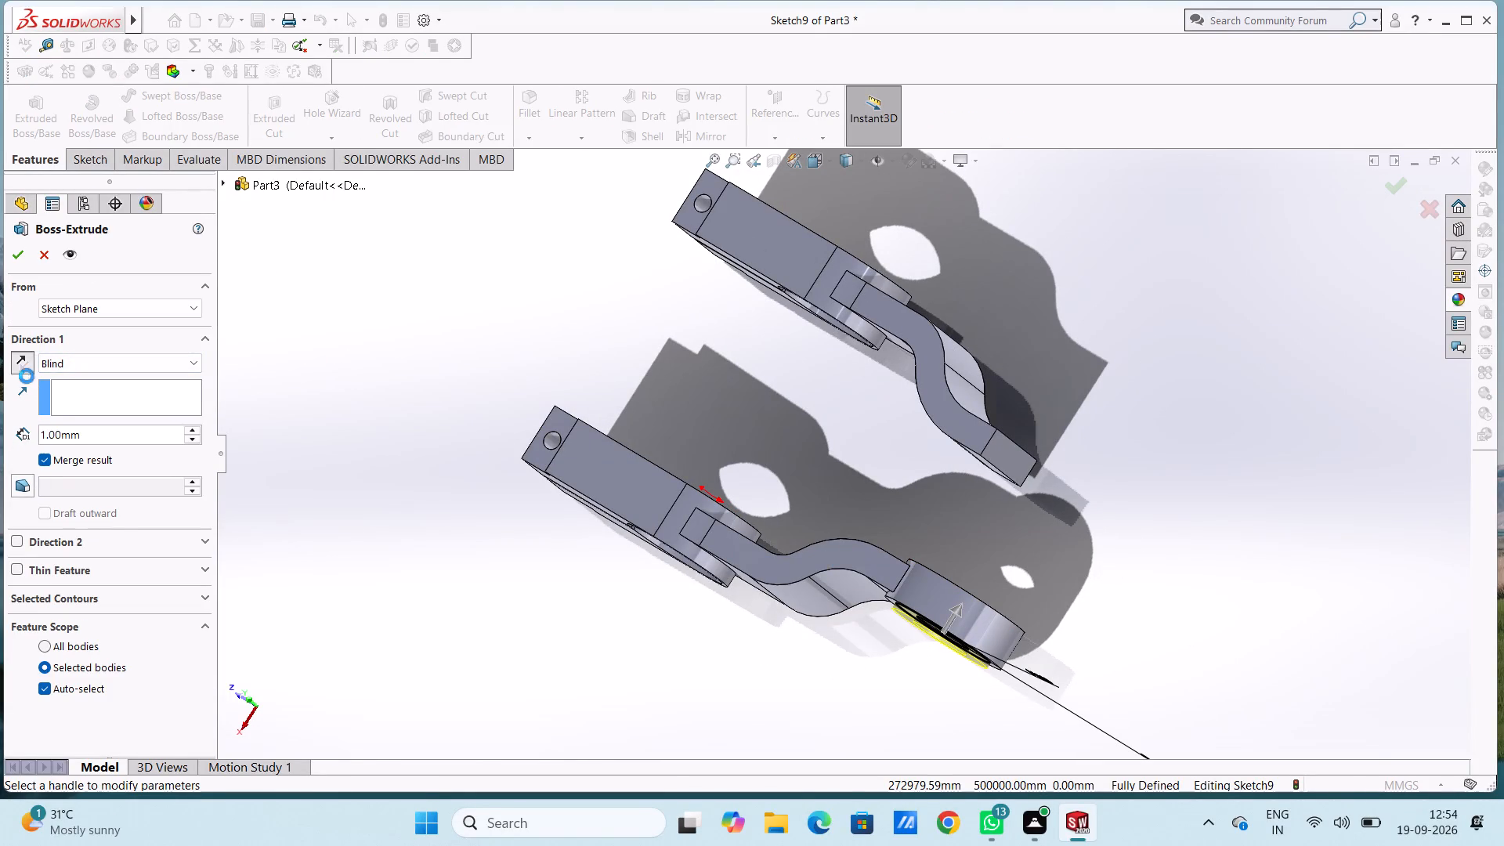
{"action": "left_click", "coordinate": [107, 439]}
{"action": "left_click", "coordinate": [107, 439]}
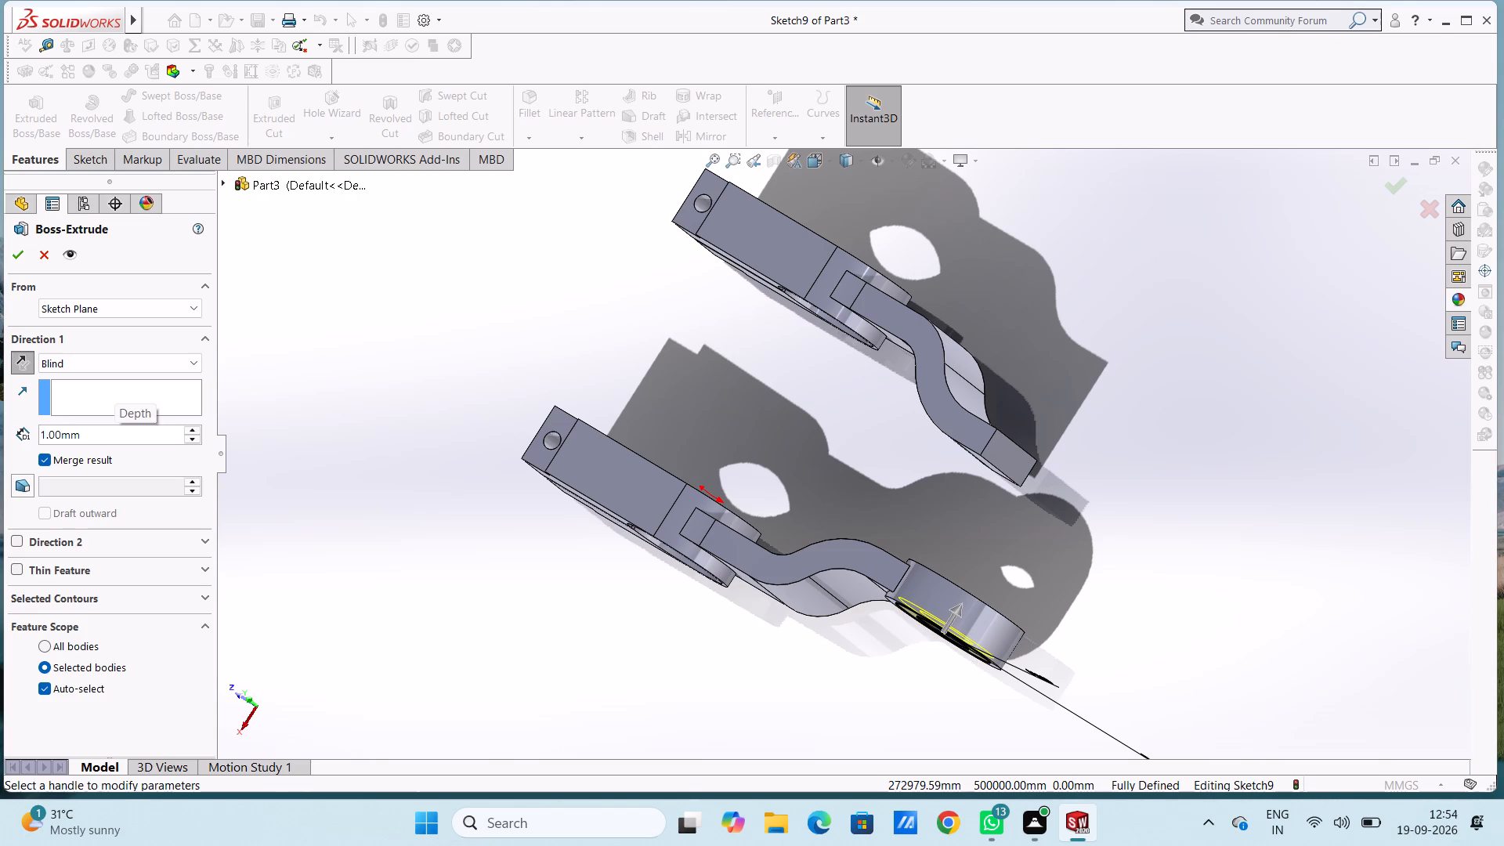
{"action": "double_click", "coordinate": [107, 438]}
{"action": "type", "text": "10"}
{"action": "key", "text": "Return"}
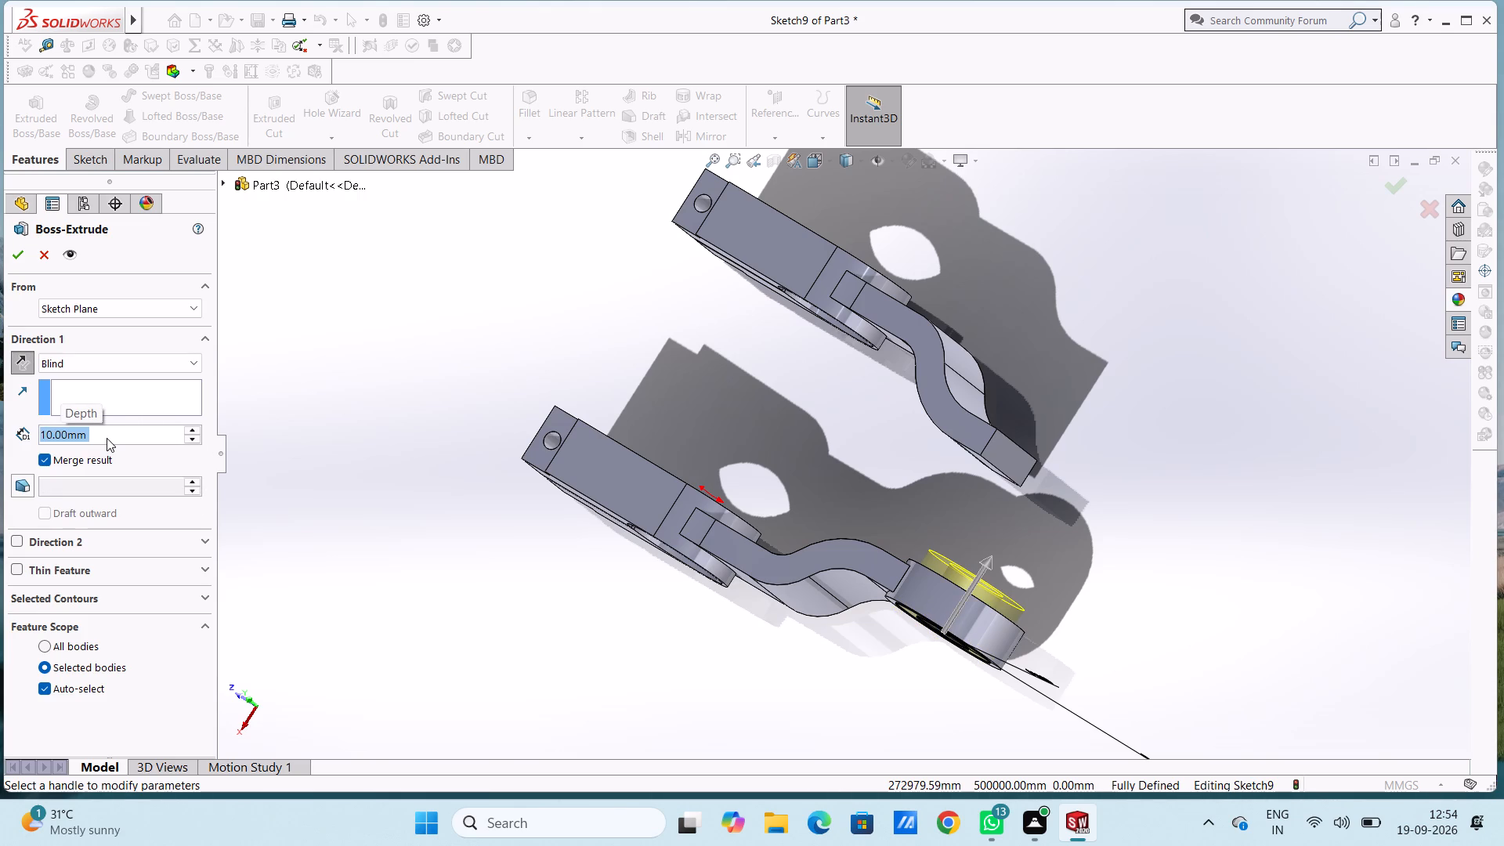
{"action": "type", "text": "15"}
{"action": "key", "text": "Return"}
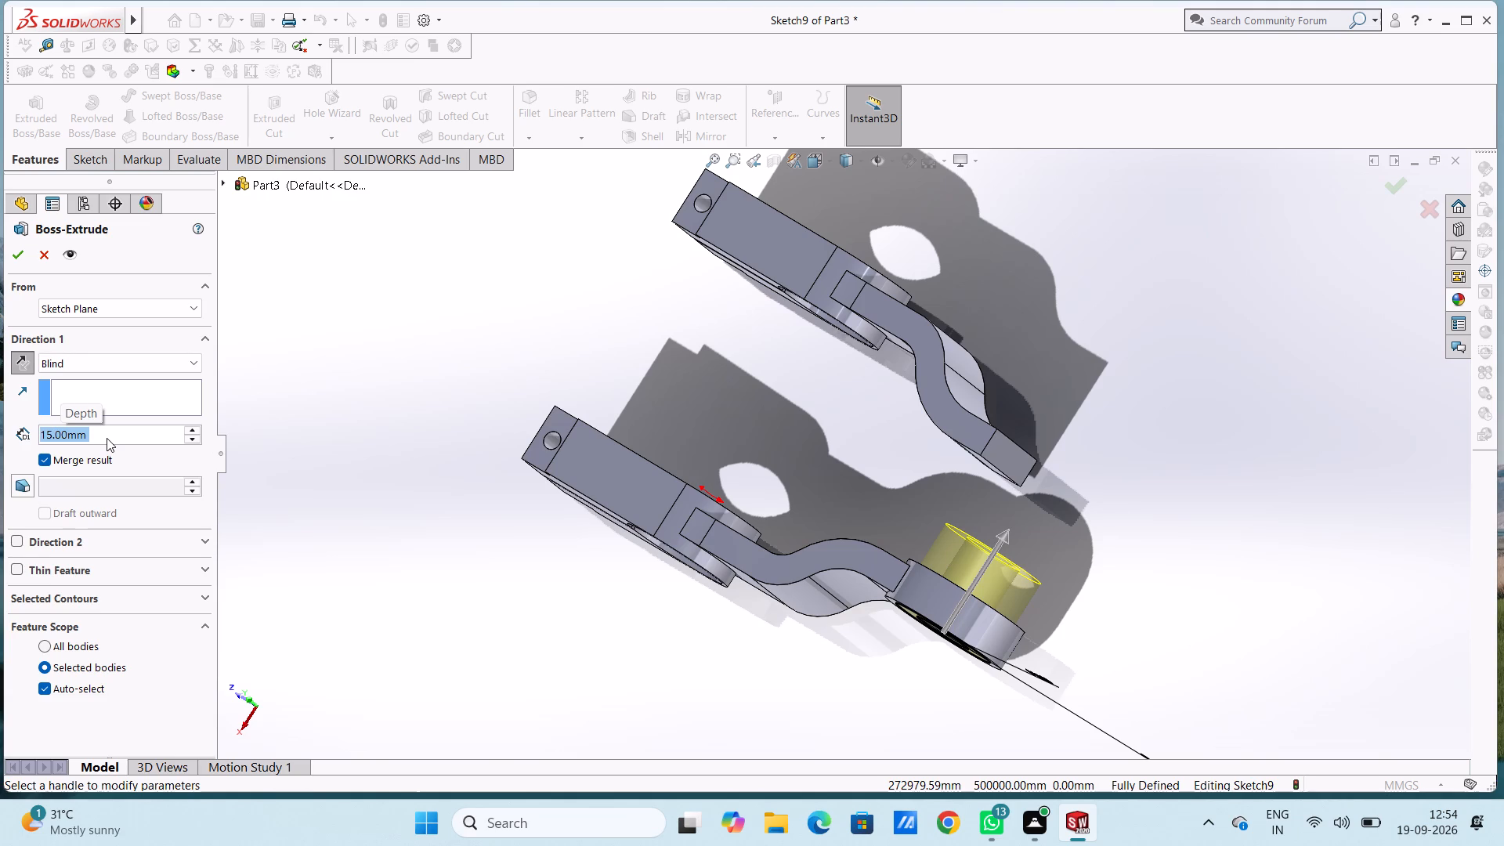
{"action": "type", "text": "13"}
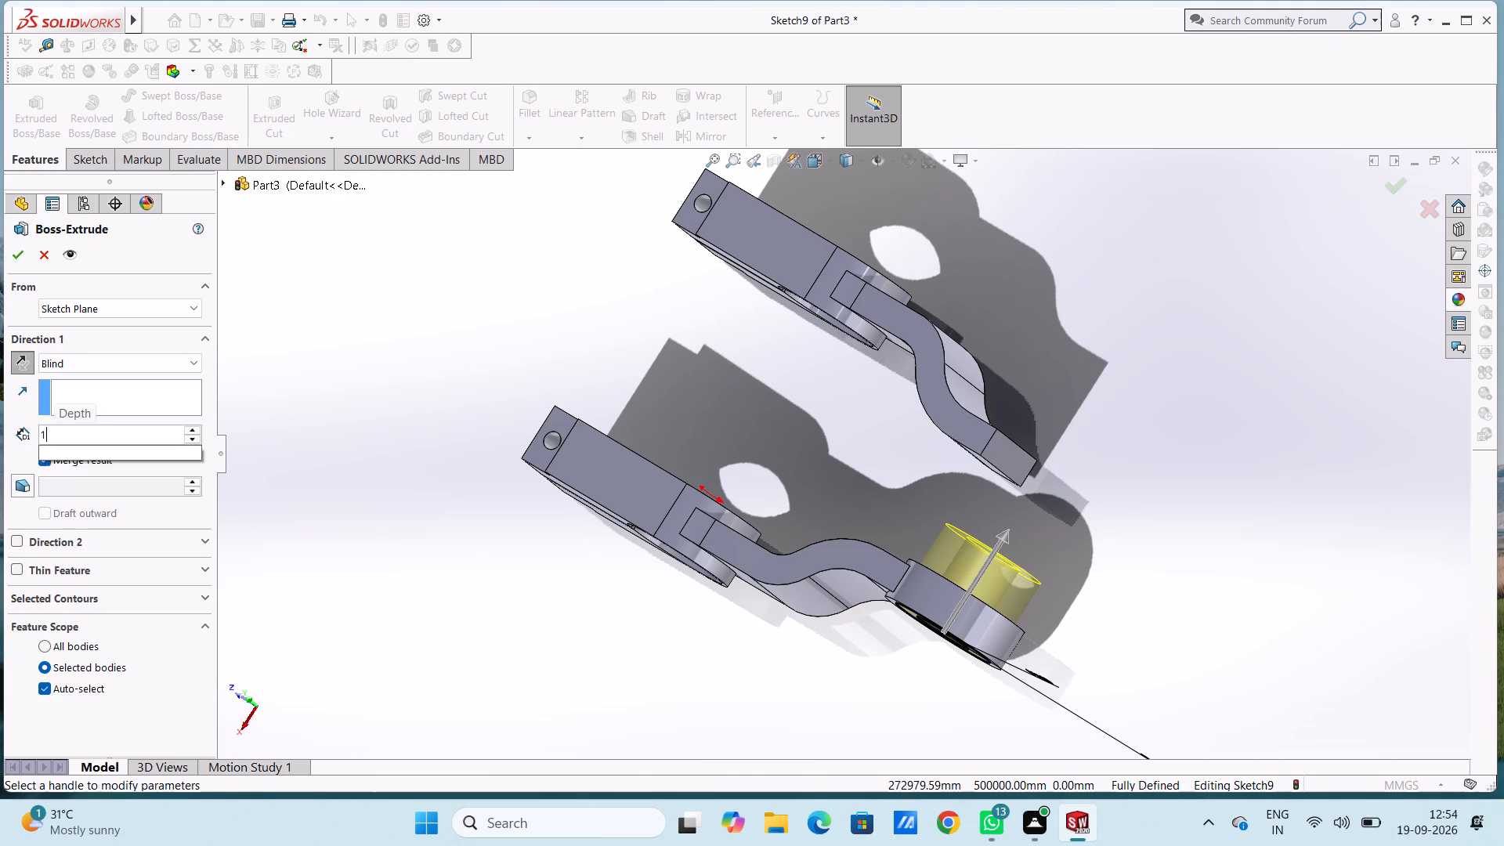
{"action": "key", "text": "Return"}
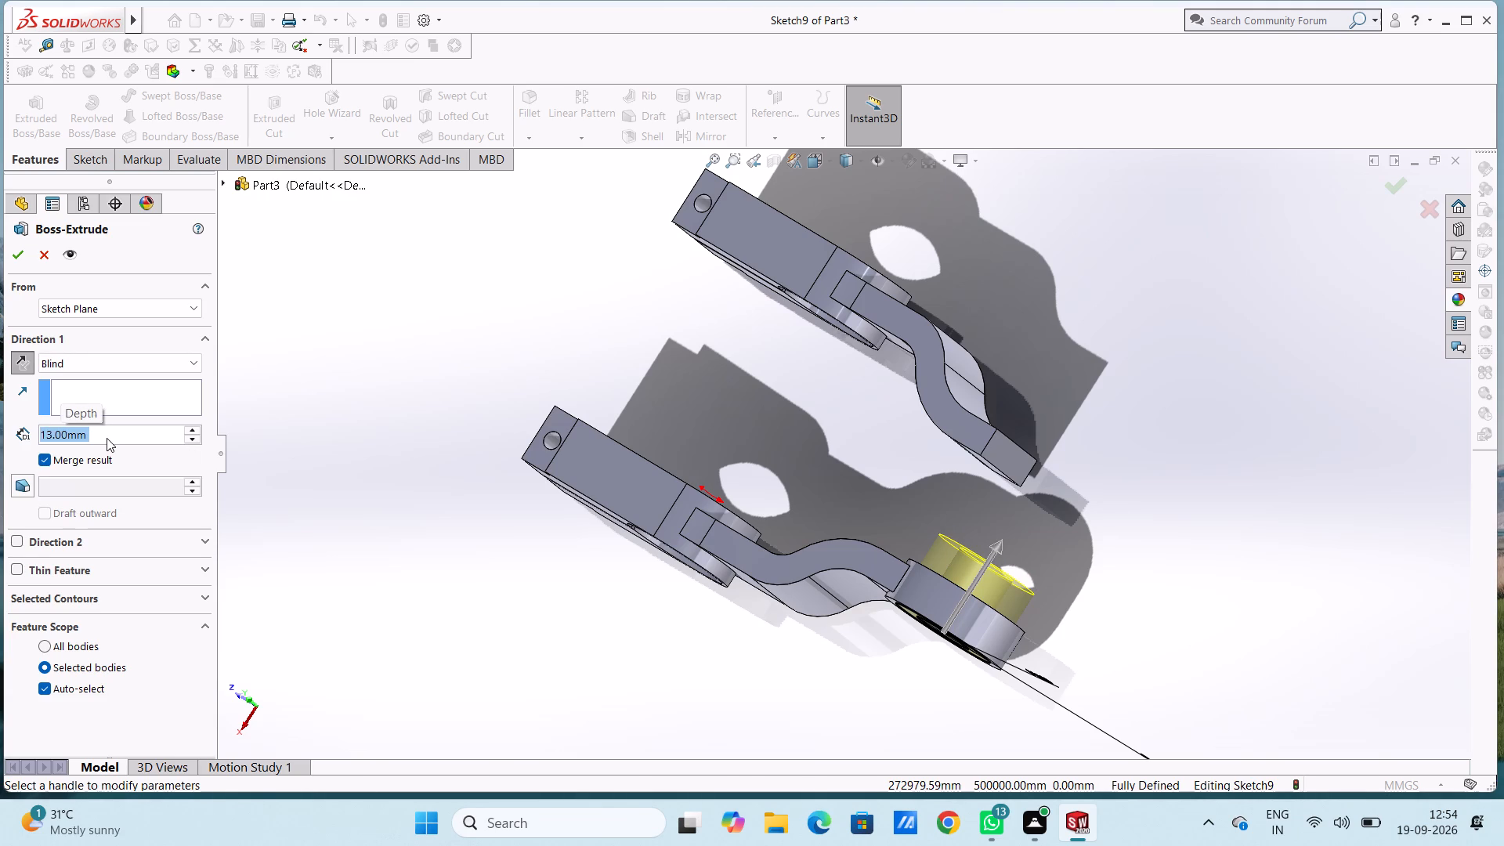
{"action": "left_click", "coordinate": [16, 255]}
{"action": "left_click", "coordinate": [395, 398]}
Start a sketch on the flat end face of the arm that has no boss, seen in the Left view.
{"action": "middle_click_drag", "start_coordinate": [395, 469], "coordinate": [427, 323]}
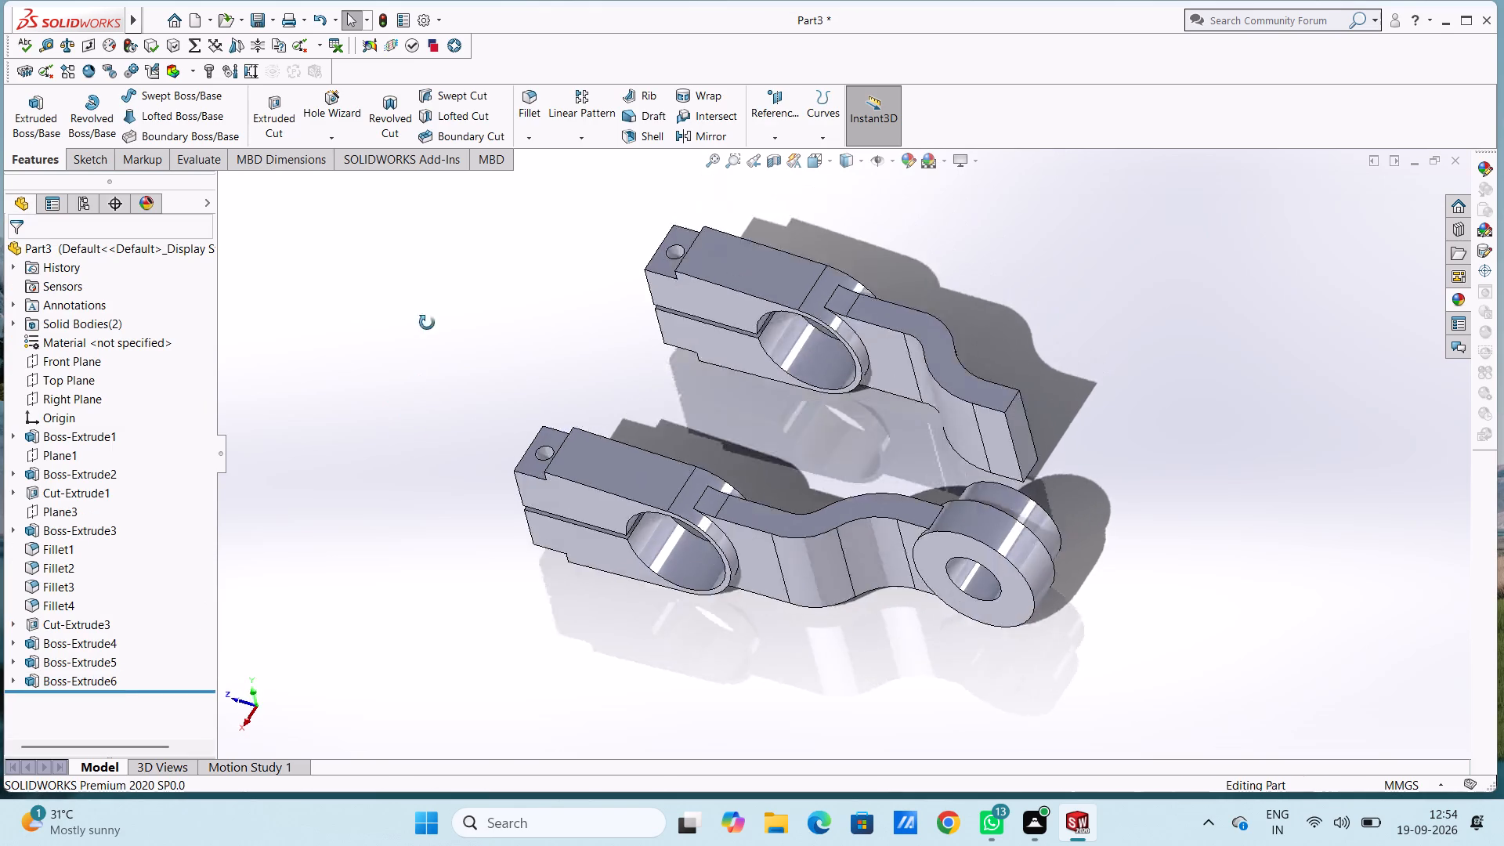
{"action": "middle_click_drag", "start_coordinate": [427, 323], "coordinate": [440, 577]}
{"action": "middle_click_drag", "start_coordinate": [442, 577], "coordinate": [496, 447]}
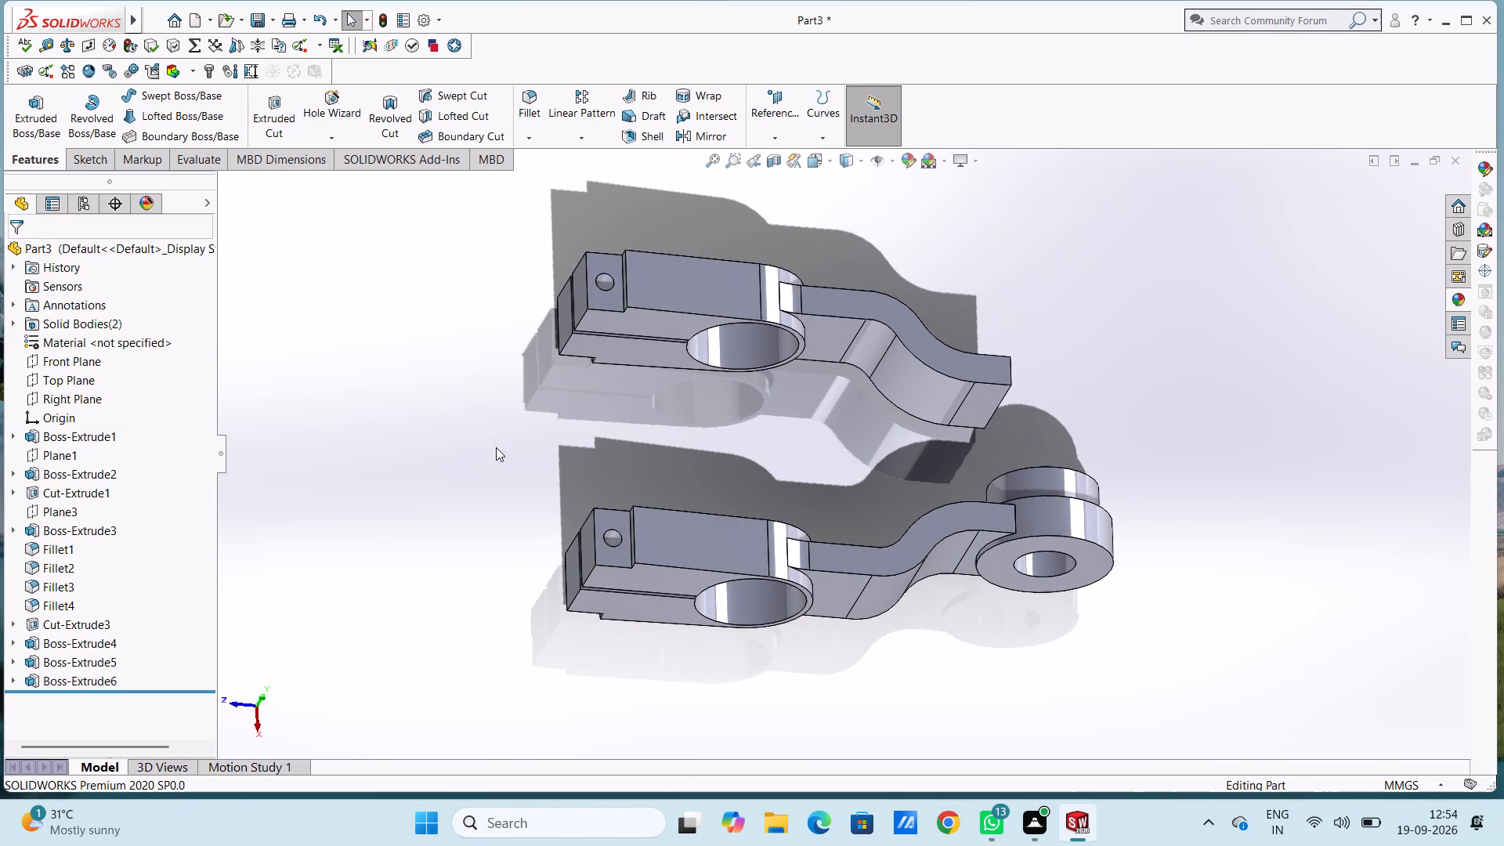
{"action": "middle_click_drag", "start_coordinate": [494, 447], "coordinate": [456, 490]}
{"action": "scroll", "coordinate": [456, 490], "scroll_direction": "up", "scroll_amount": 1}
{"action": "scroll", "coordinate": [454, 481], "scroll_direction": "down", "scroll_amount": 1}
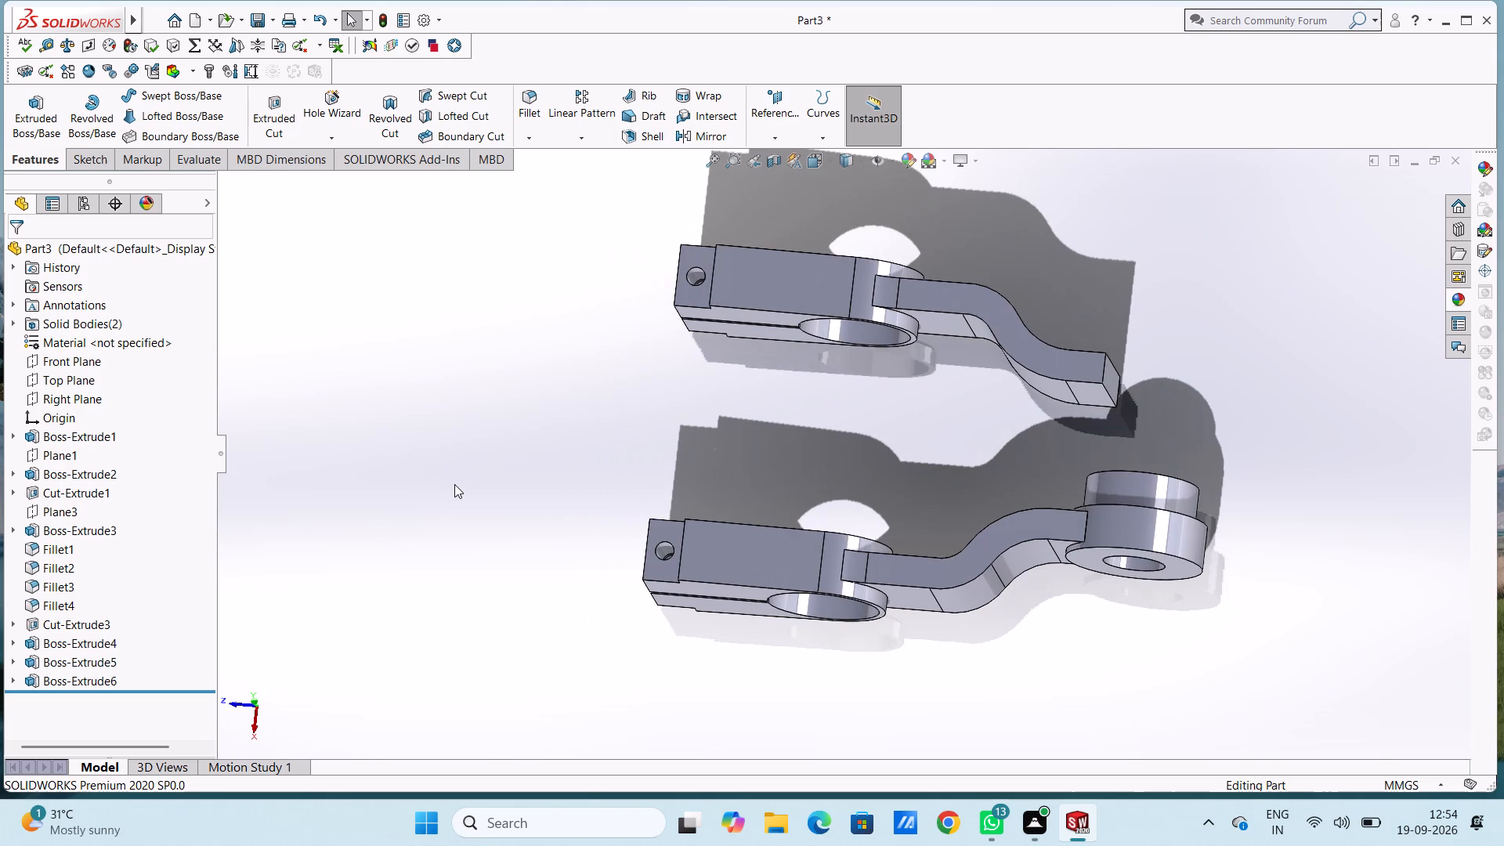
{"action": "key", "text": "ctrl+3"}
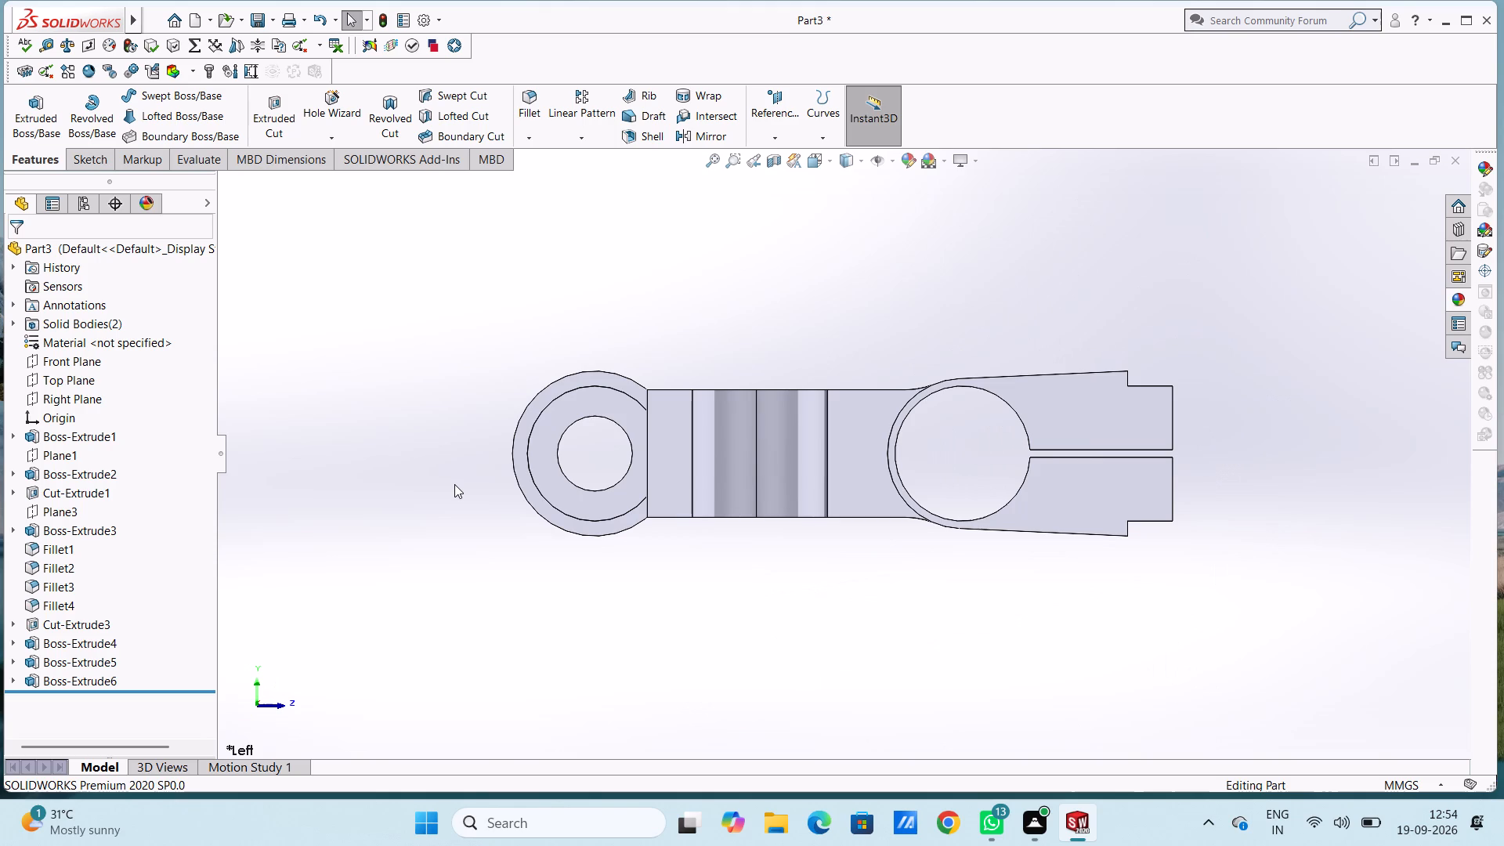
{"action": "left_click", "coordinate": [676, 437]}
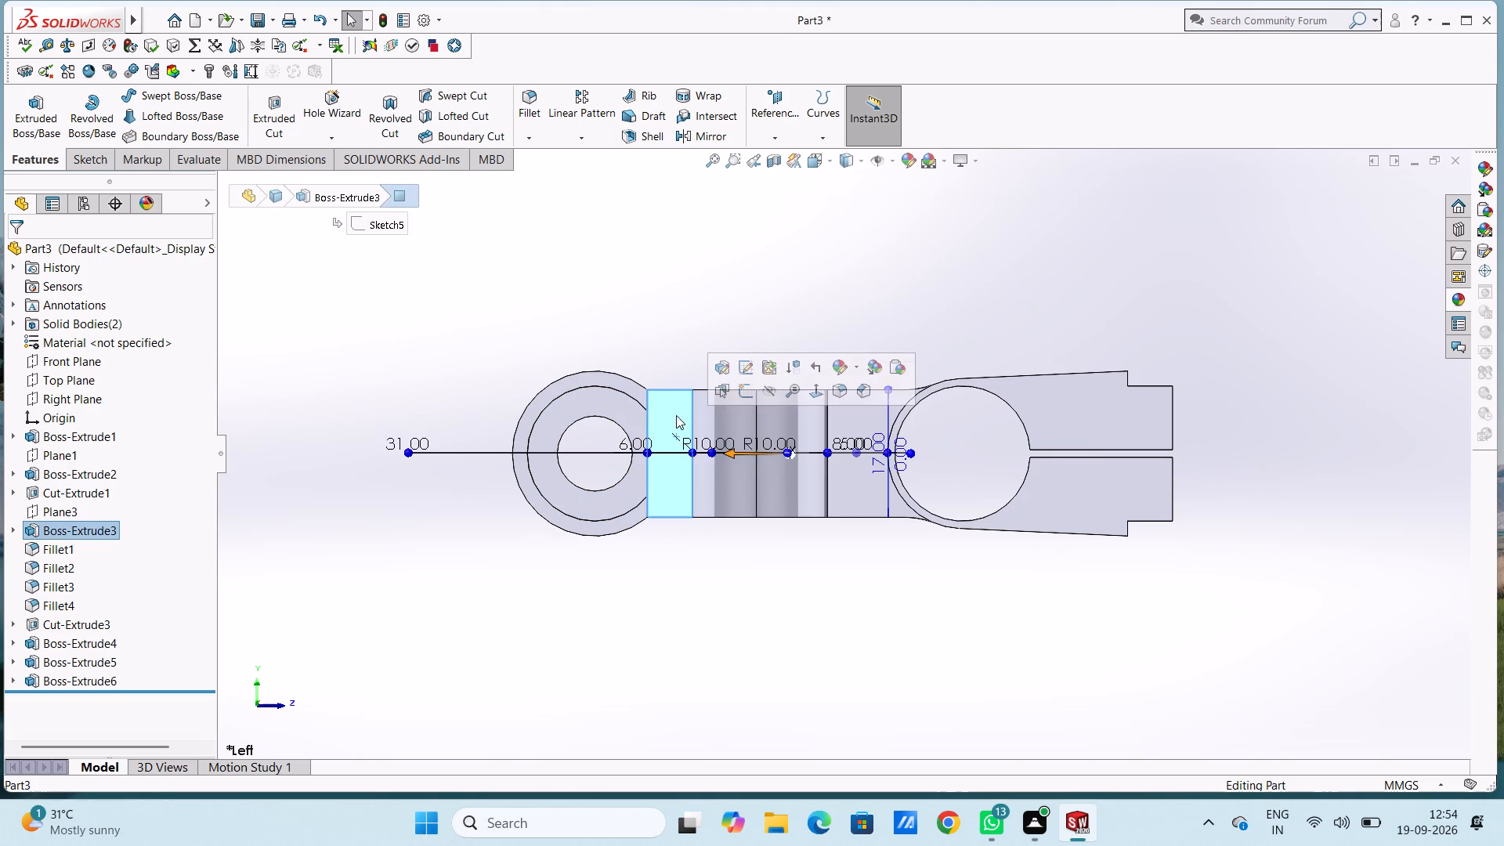
{"action": "left_click", "coordinate": [747, 397]}
{"action": "left_click", "coordinate": [742, 295]}
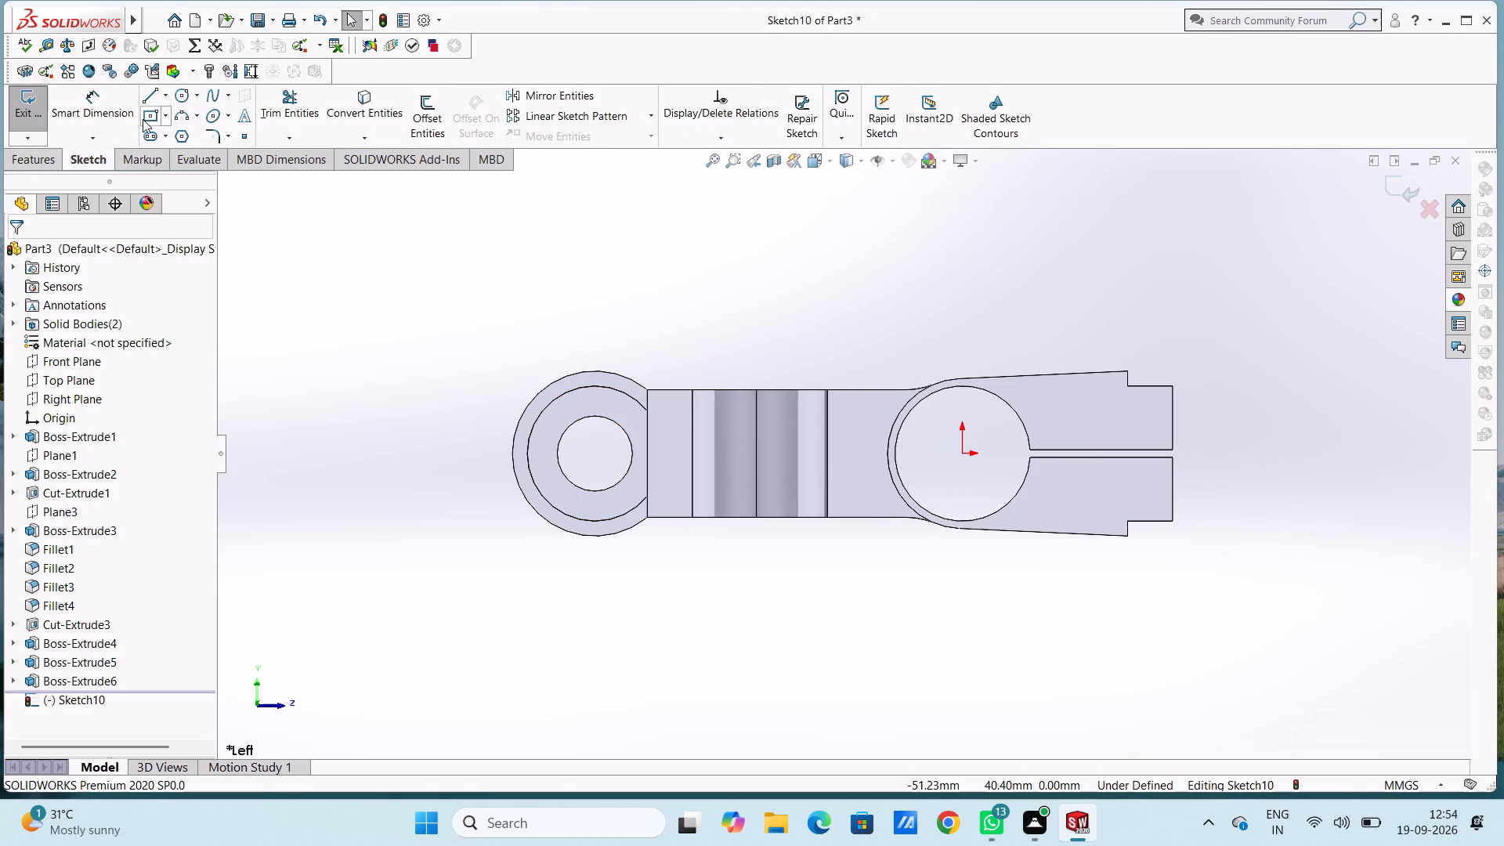
Sketch an 11 mm radius circle centred on the boss axis and a 5 mm radius circle near the same centre.
{"action": "left_click", "coordinate": [179, 98]}
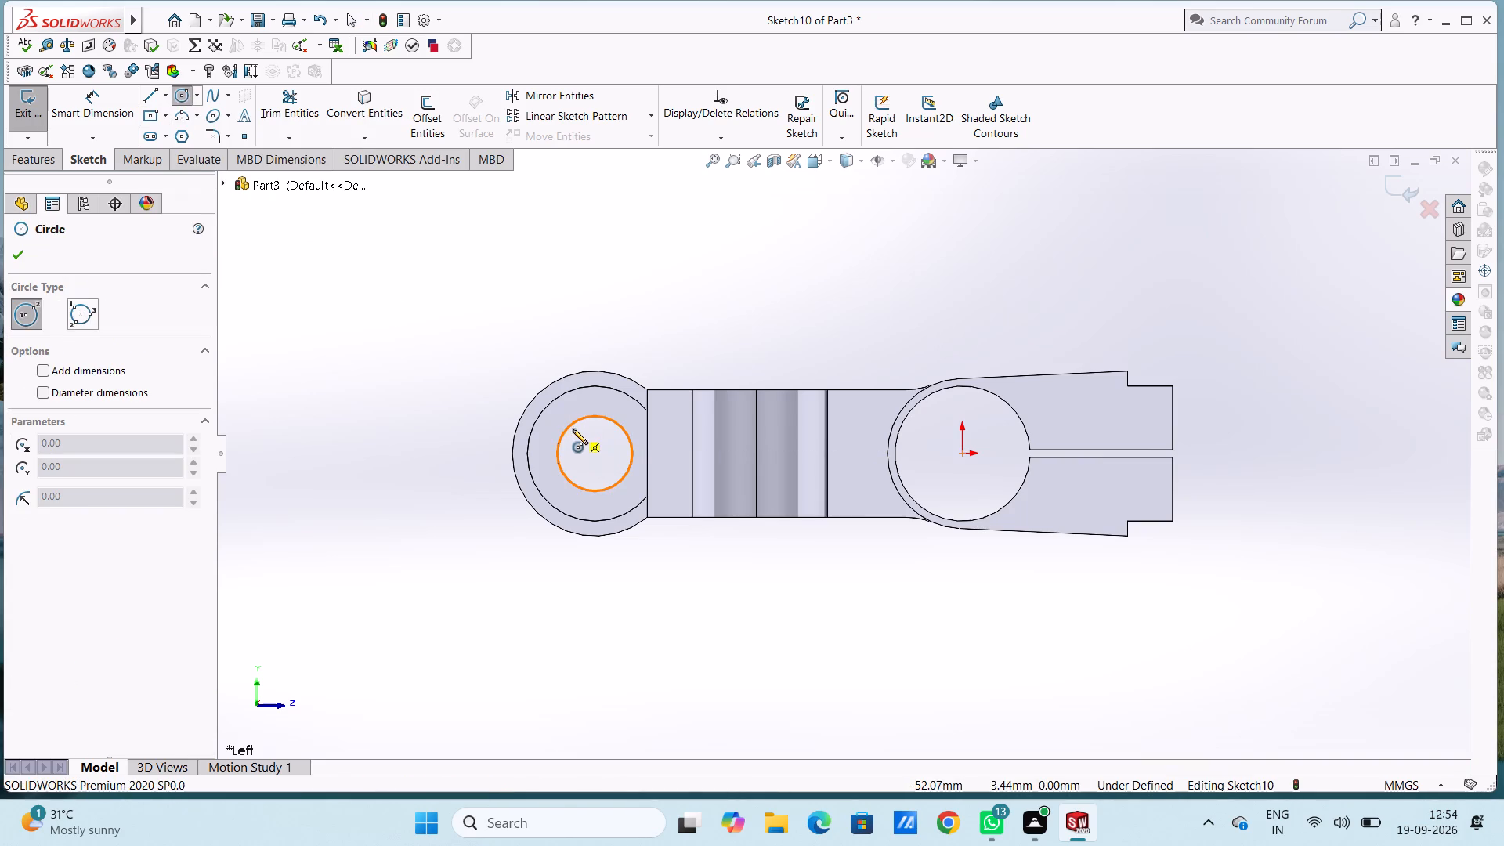
{"action": "left_click", "coordinate": [596, 453]}
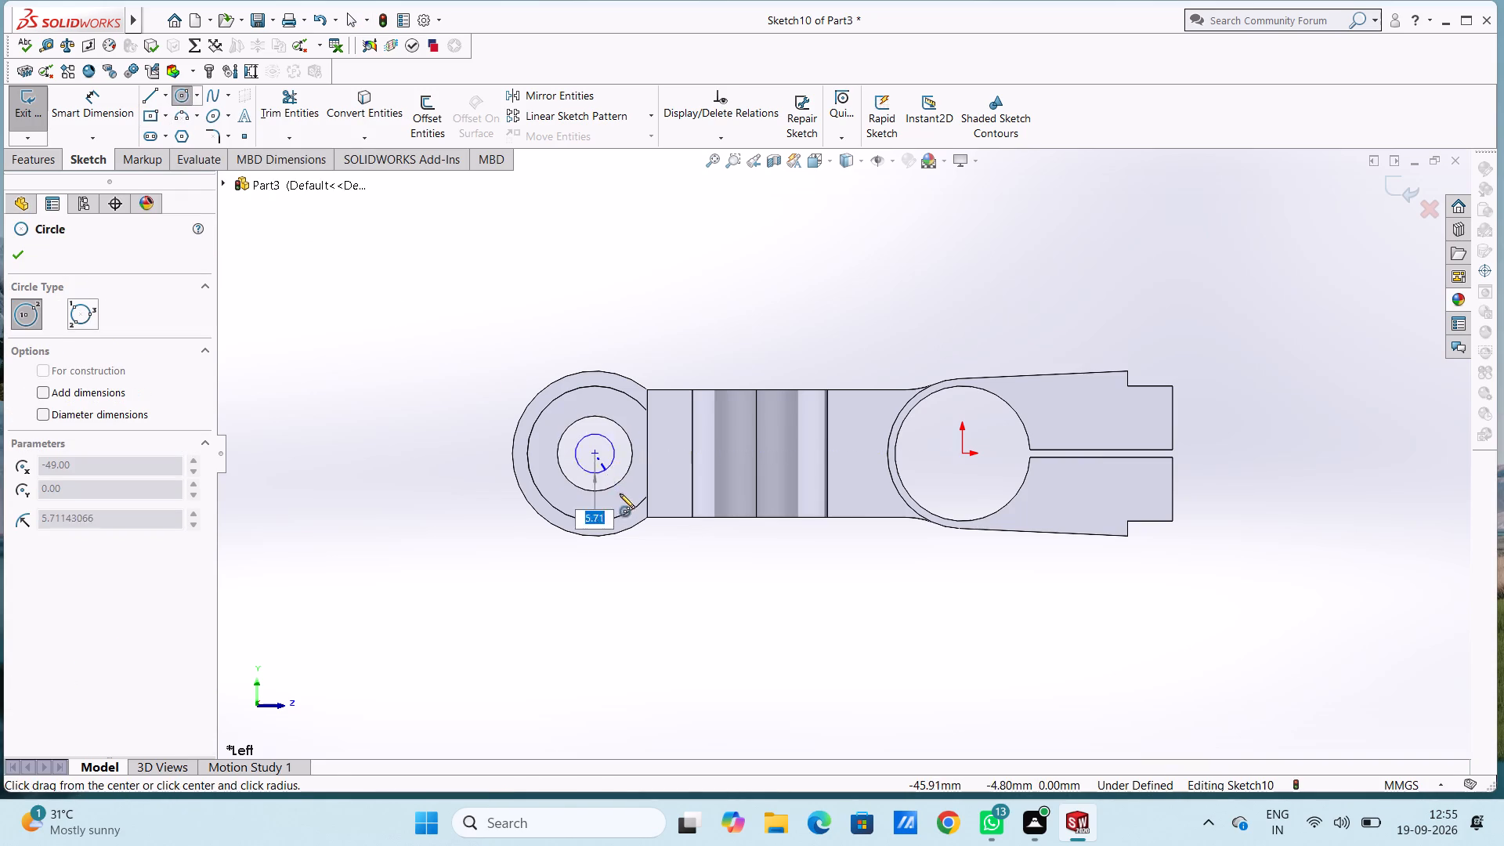
{"action": "left_click", "coordinate": [631, 526]}
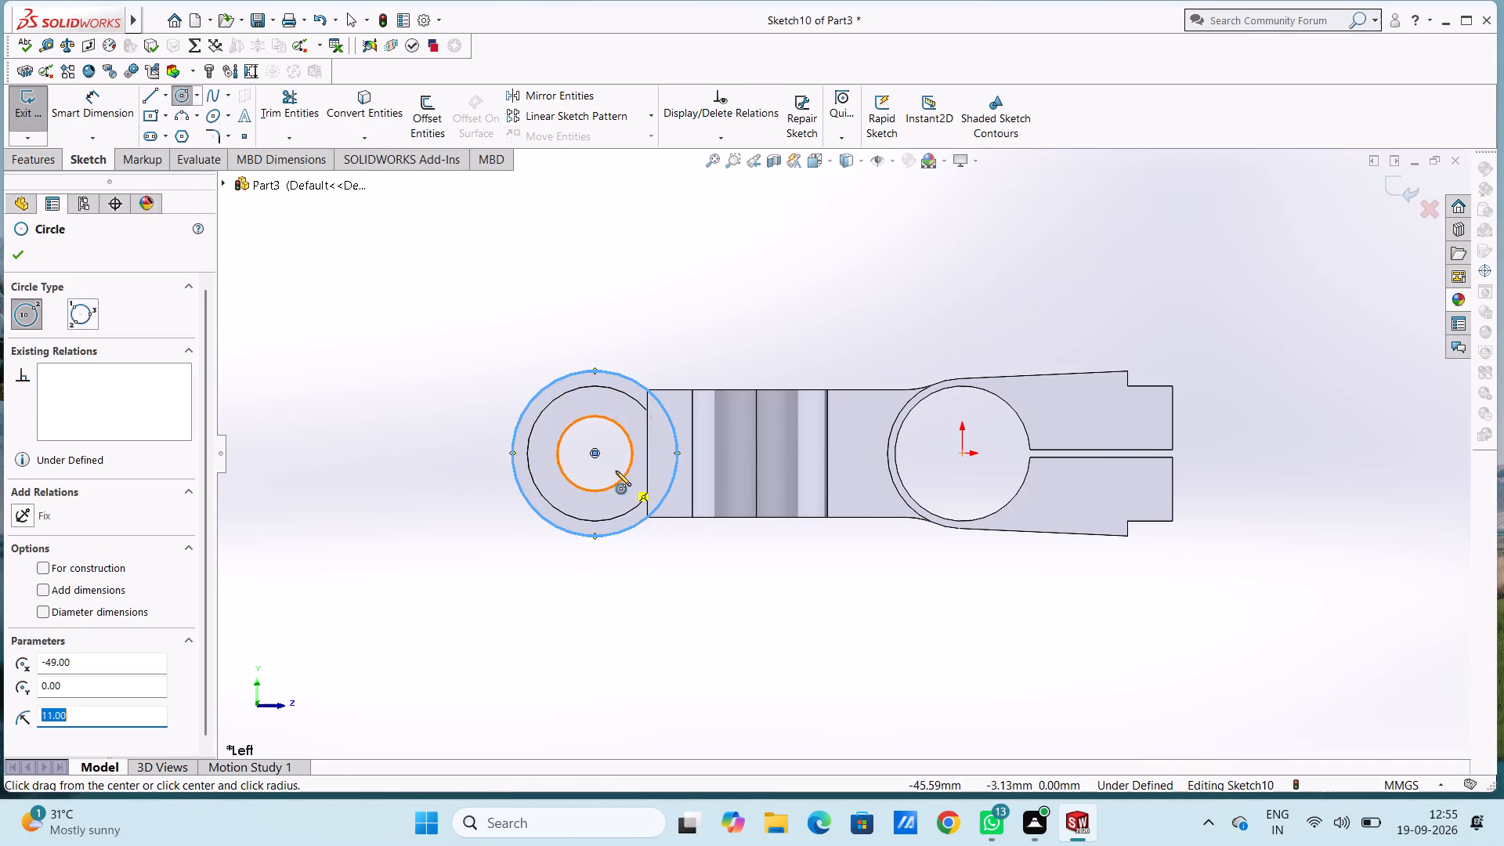
{"action": "left_click", "coordinate": [591, 448]}
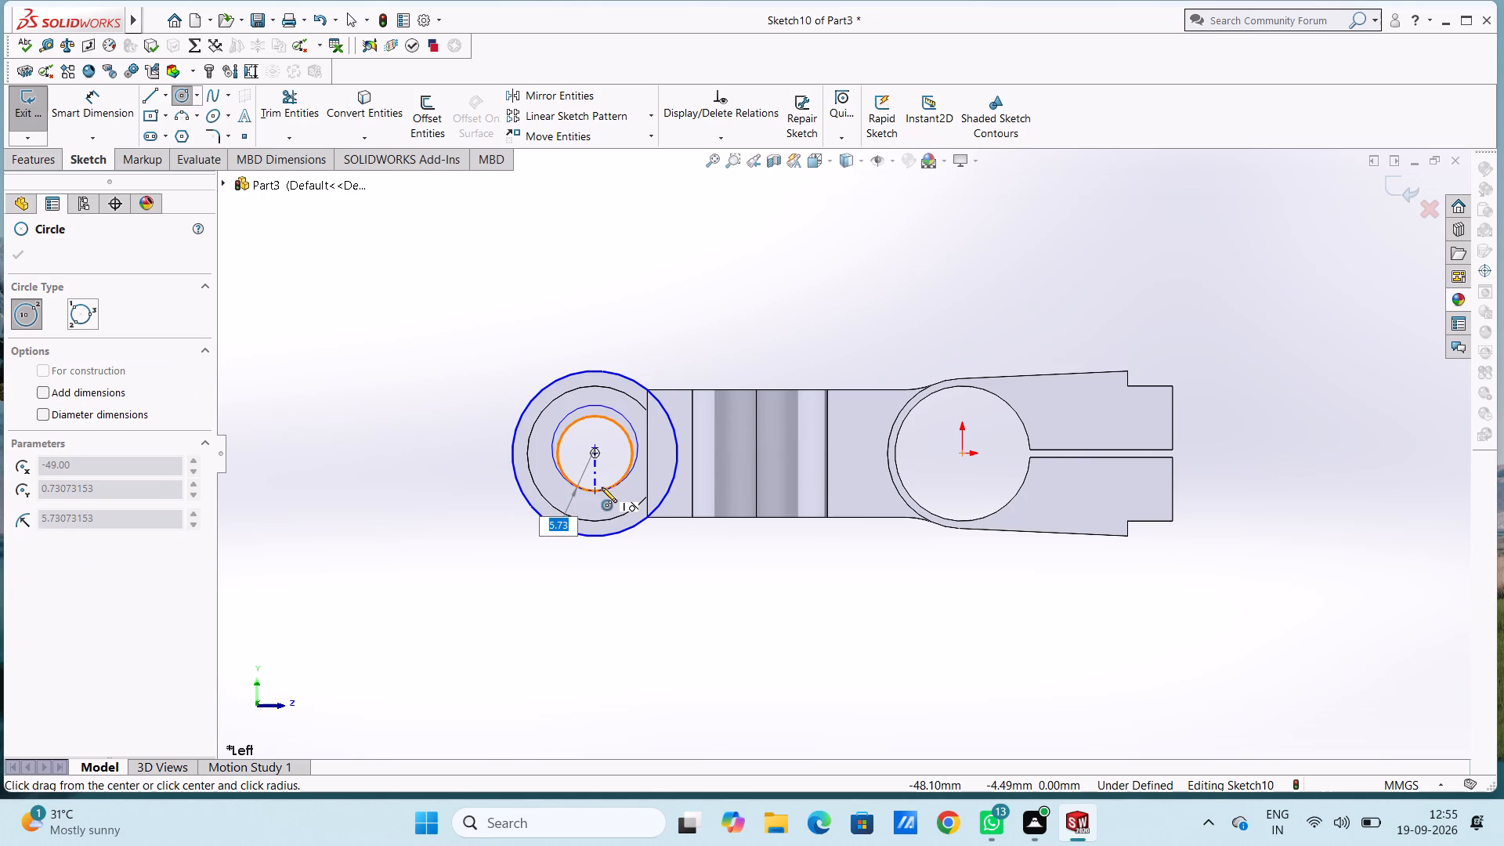
{"action": "key", "text": "5"}
{"action": "key", "text": "Return"}
{"action": "key", "text": "Escape"}
{"action": "key", "text": "Escape"}
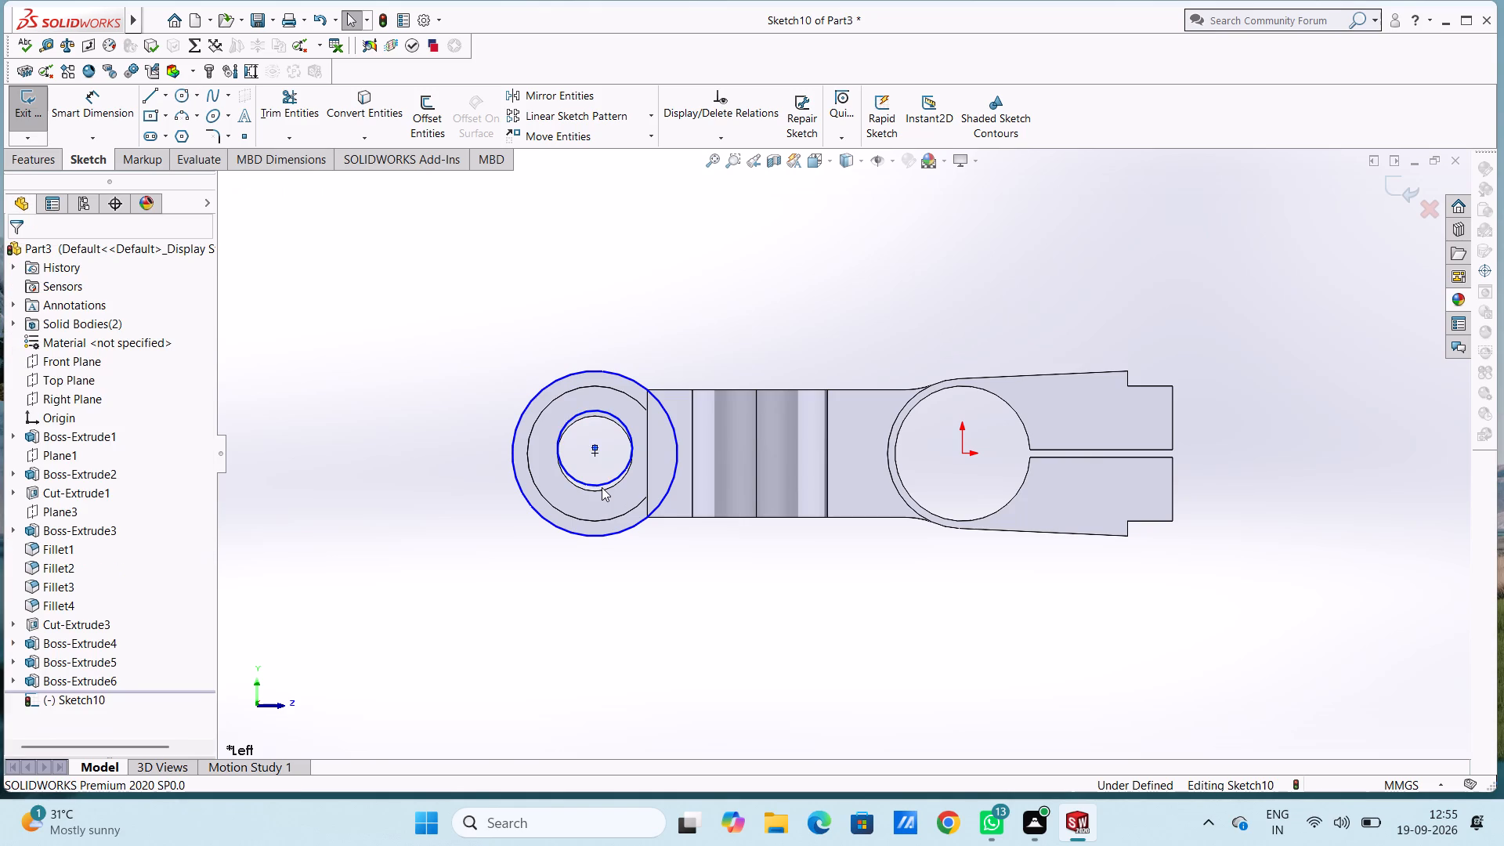
{"action": "key", "text": "Escape"}
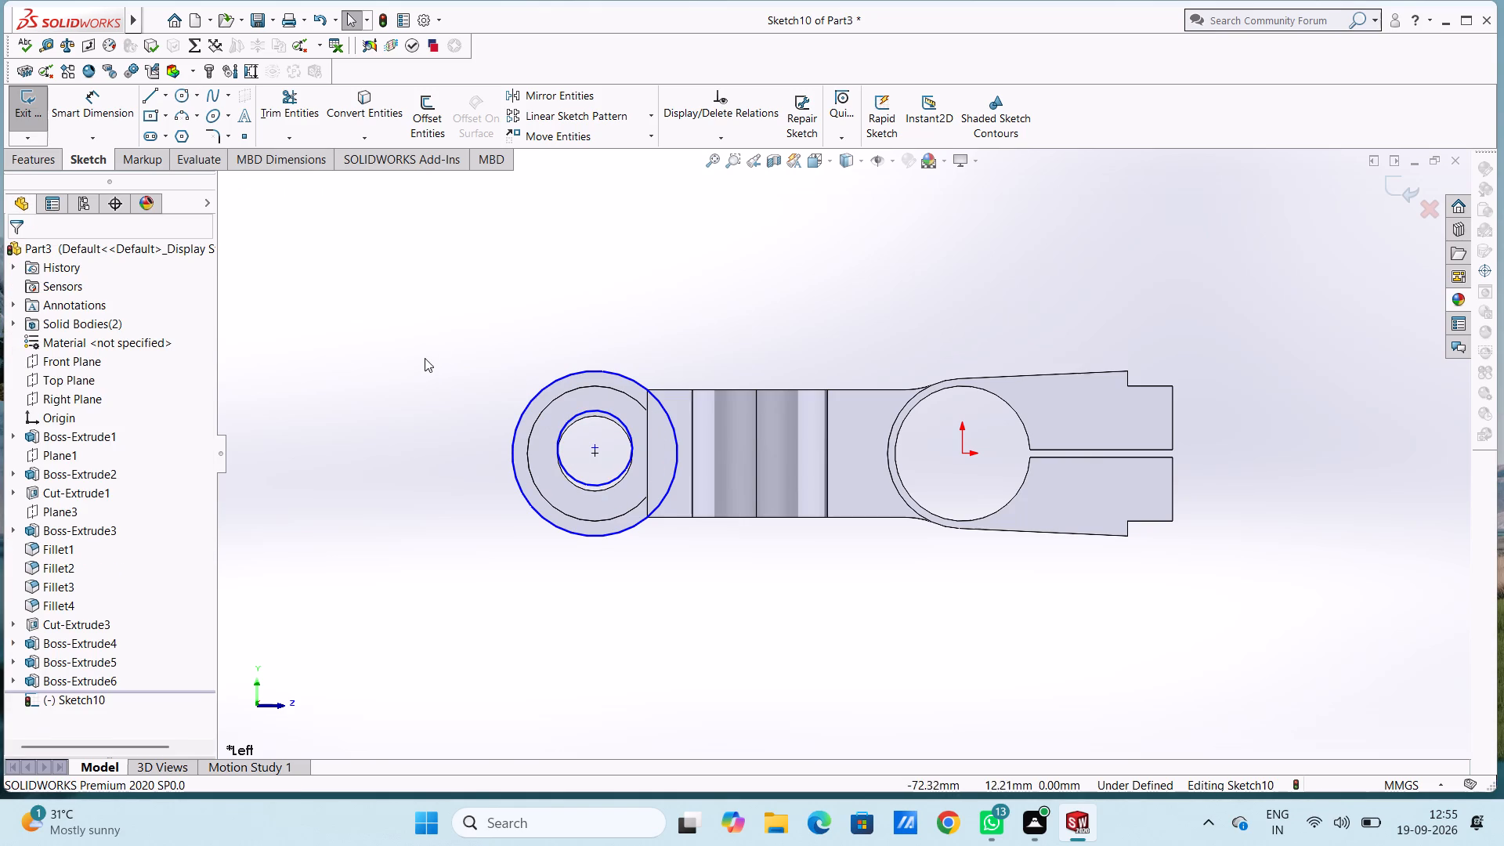
Dimension the inner circle's diameter as 10 mm and the outer circle's diameter as 22 mm.
{"action": "middle_click_drag", "start_coordinate": [438, 339], "coordinate": [440, 358]}
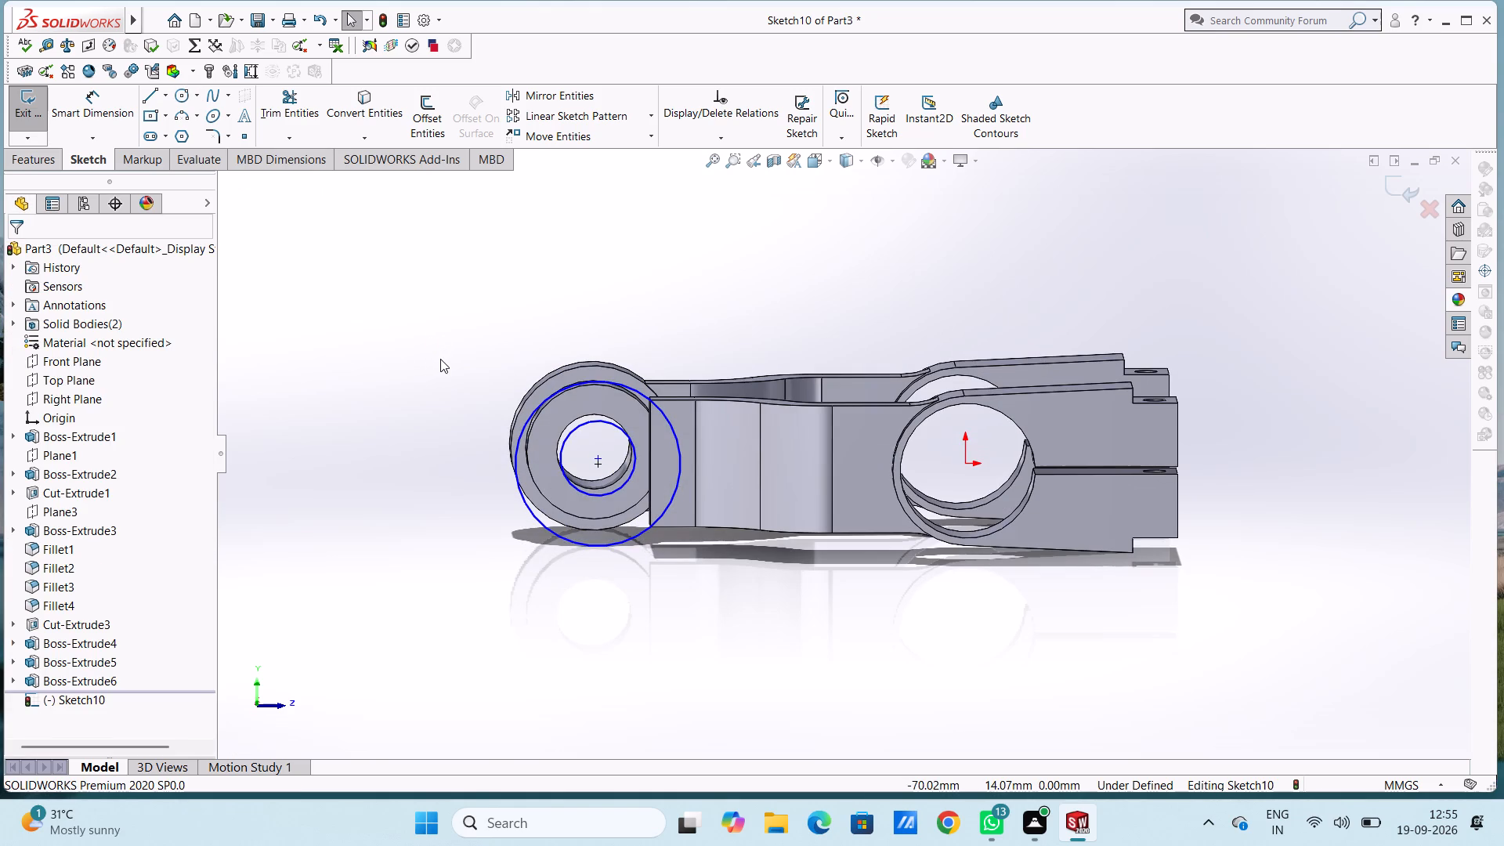
{"action": "key", "text": "ctrl+3"}
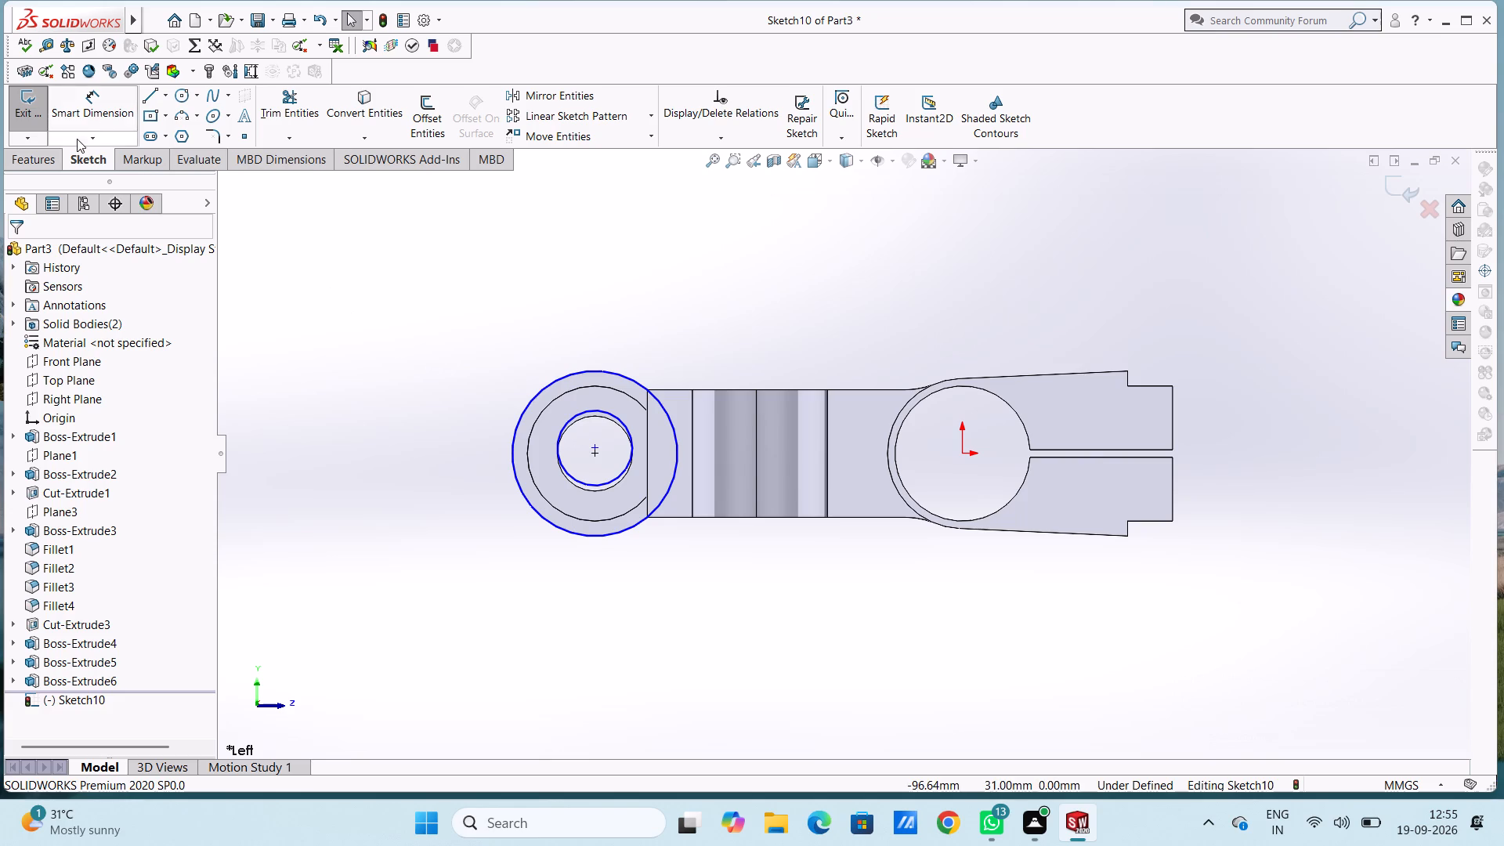
{"action": "left_click", "coordinate": [100, 109]}
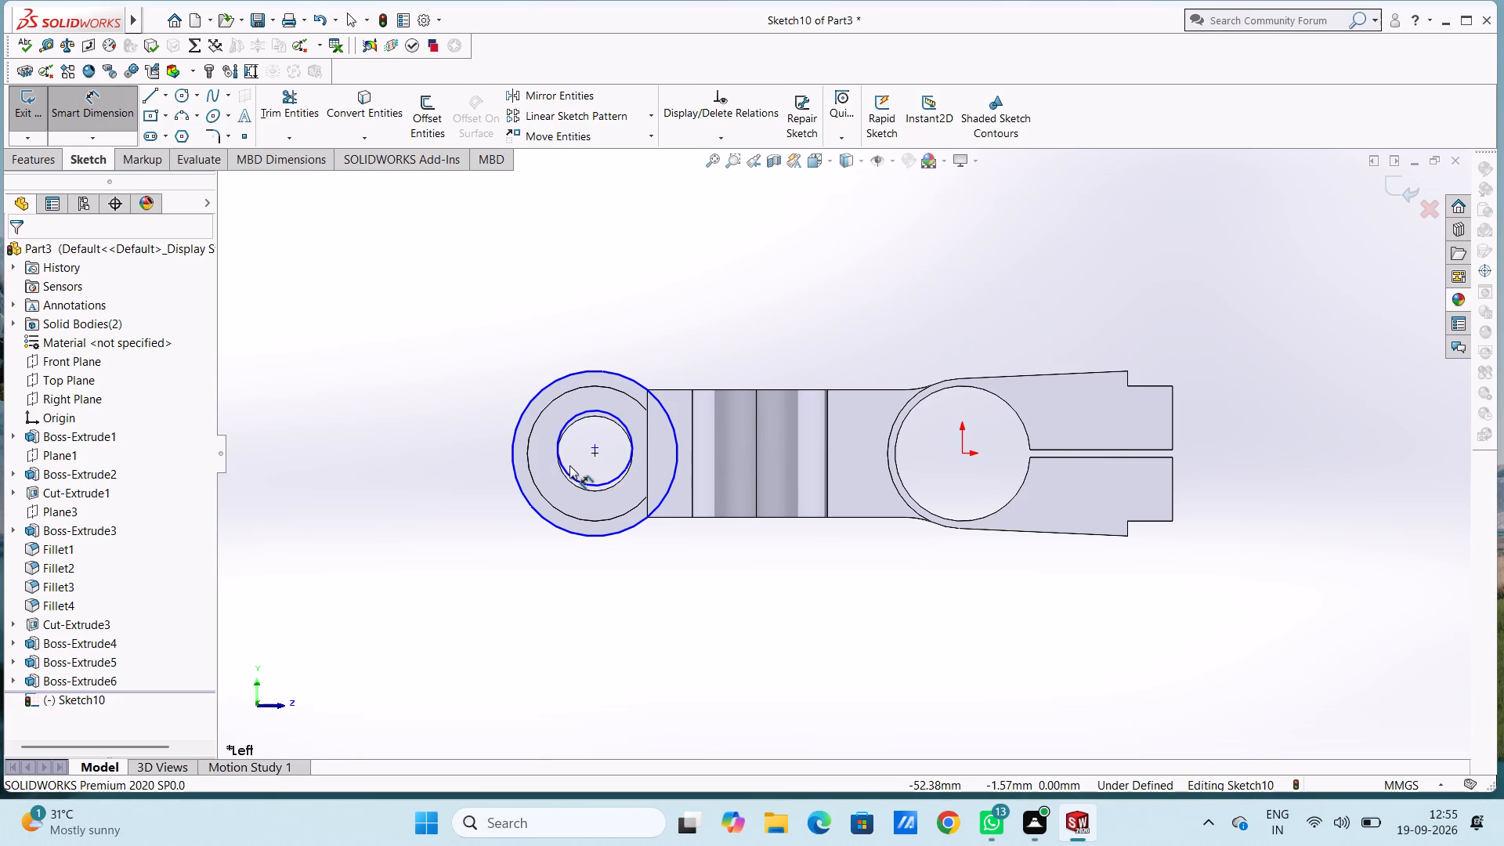
{"action": "left_click", "coordinate": [567, 473]}
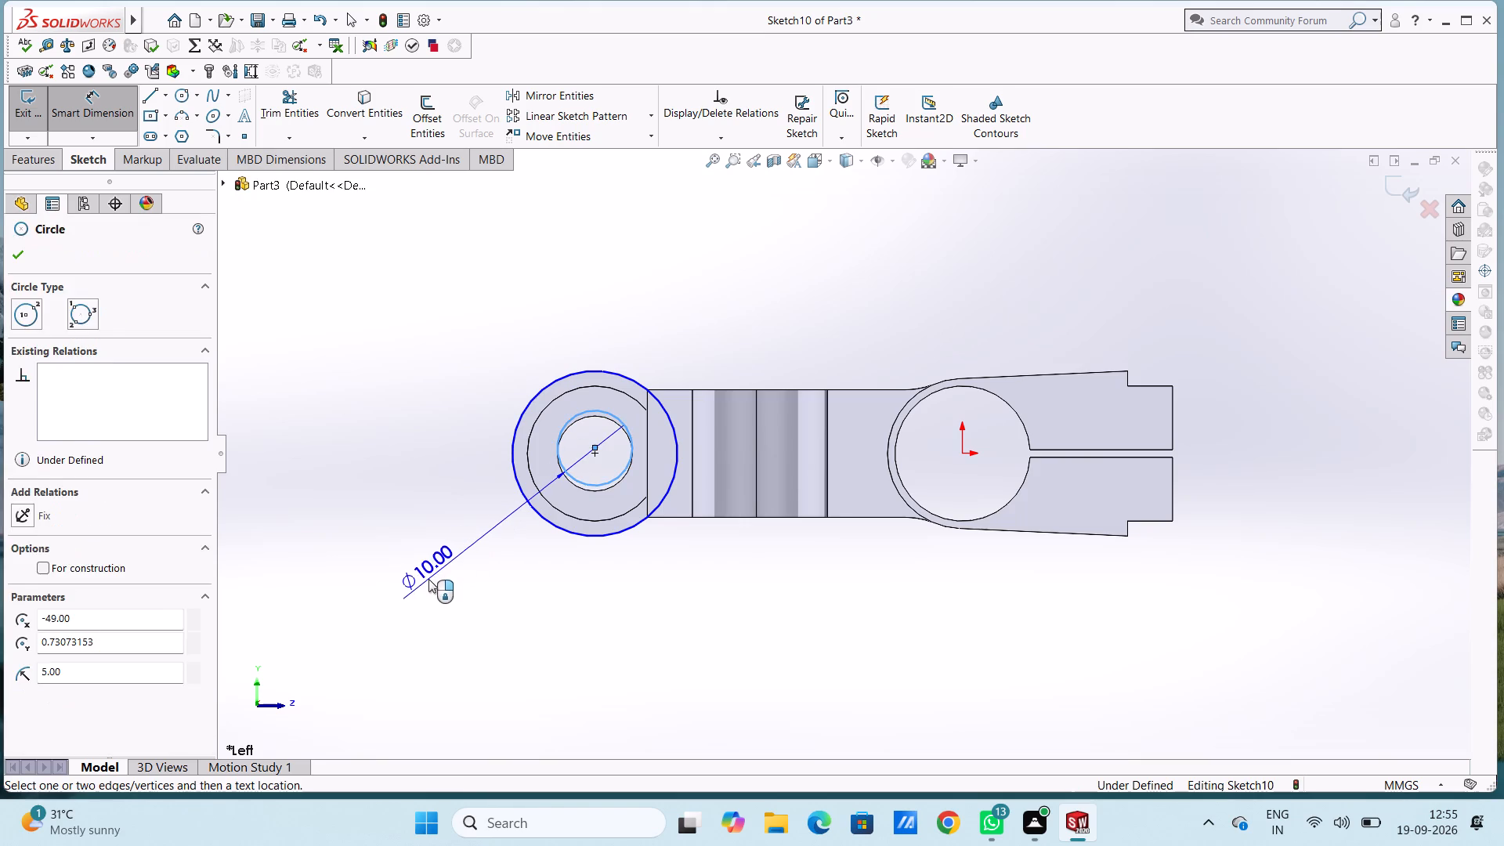
{"action": "left_click", "coordinate": [428, 579]}
{"action": "left_click", "coordinate": [357, 551]}
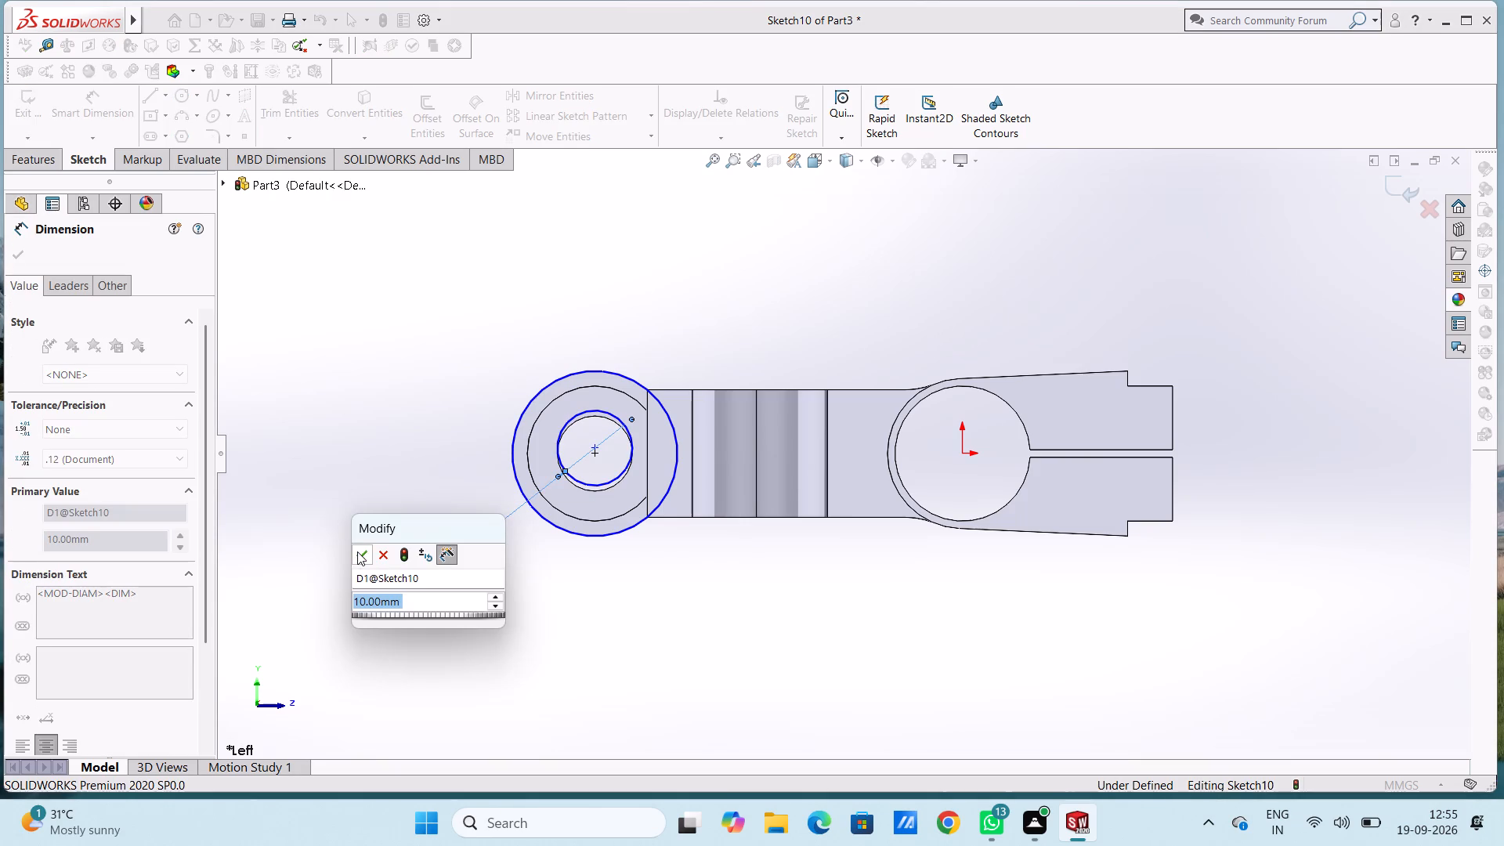
{"action": "left_click", "coordinate": [397, 463]}
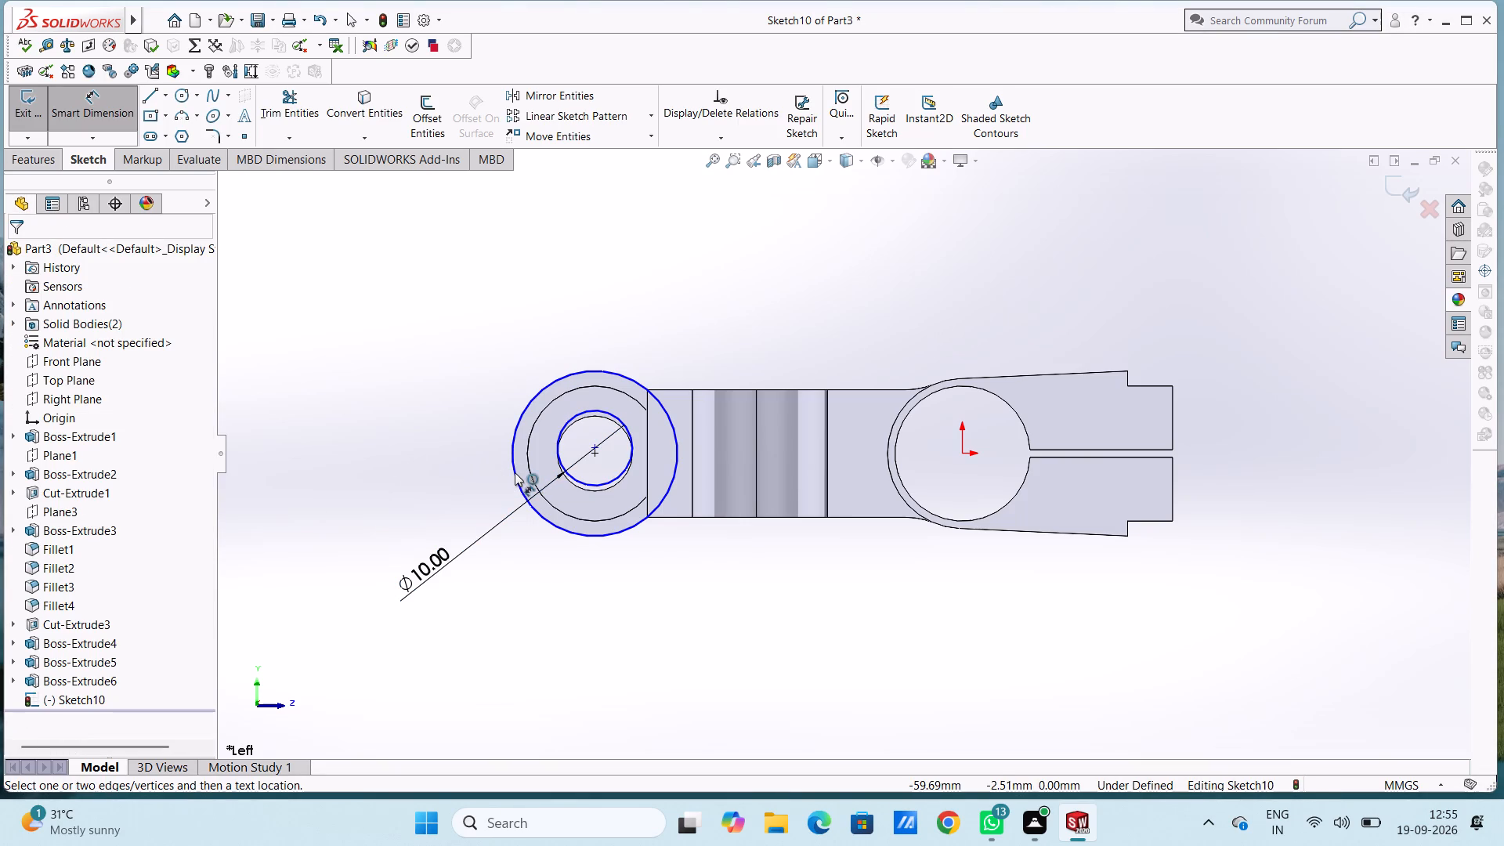
{"action": "left_click", "coordinate": [515, 472]}
{"action": "left_click", "coordinate": [342, 585]}
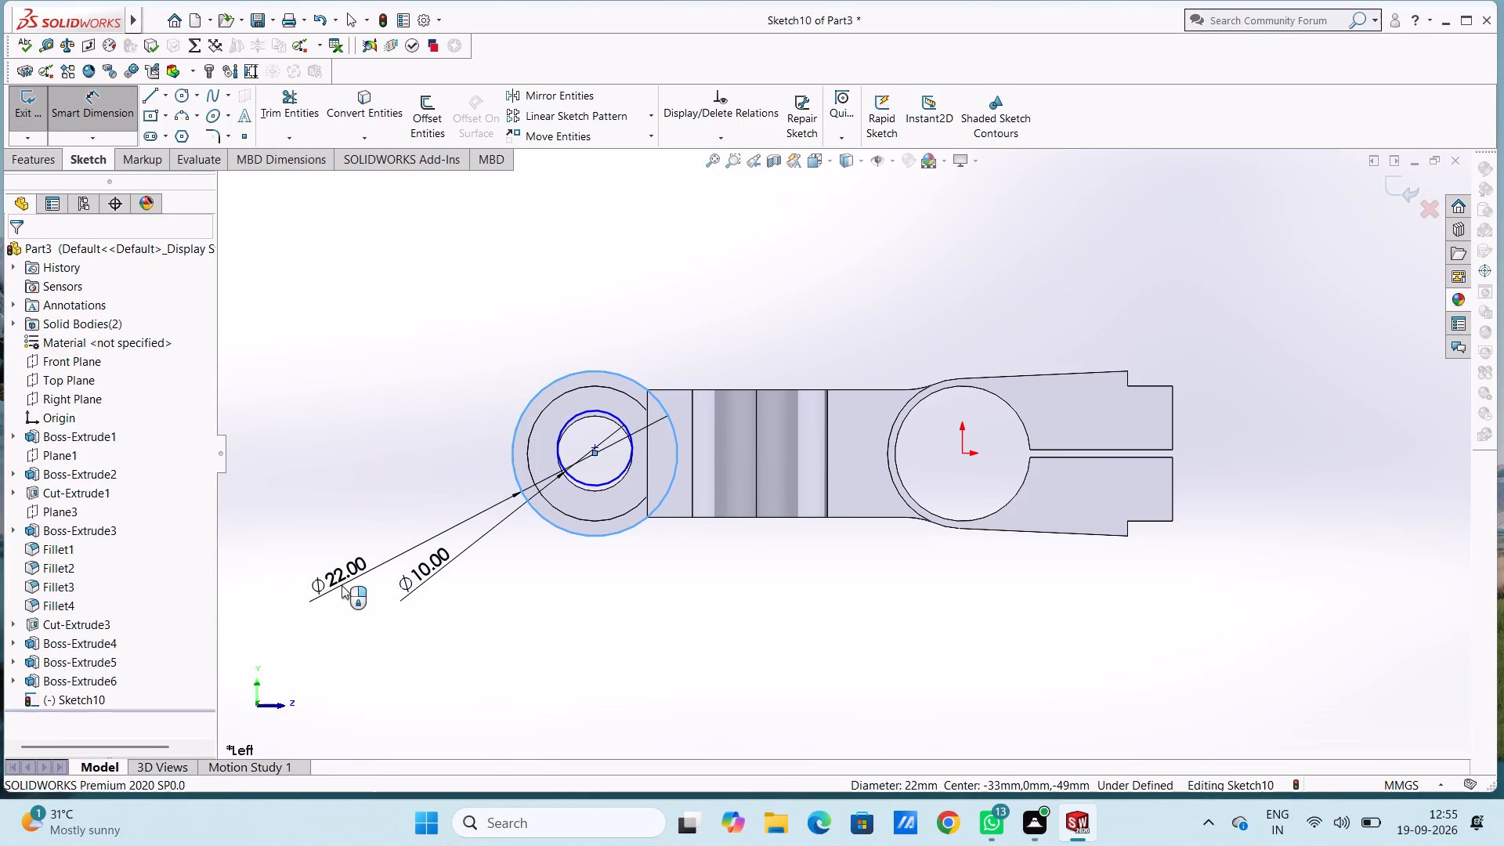
{"action": "left_click", "coordinate": [272, 562]}
{"action": "left_click", "coordinate": [414, 436]}
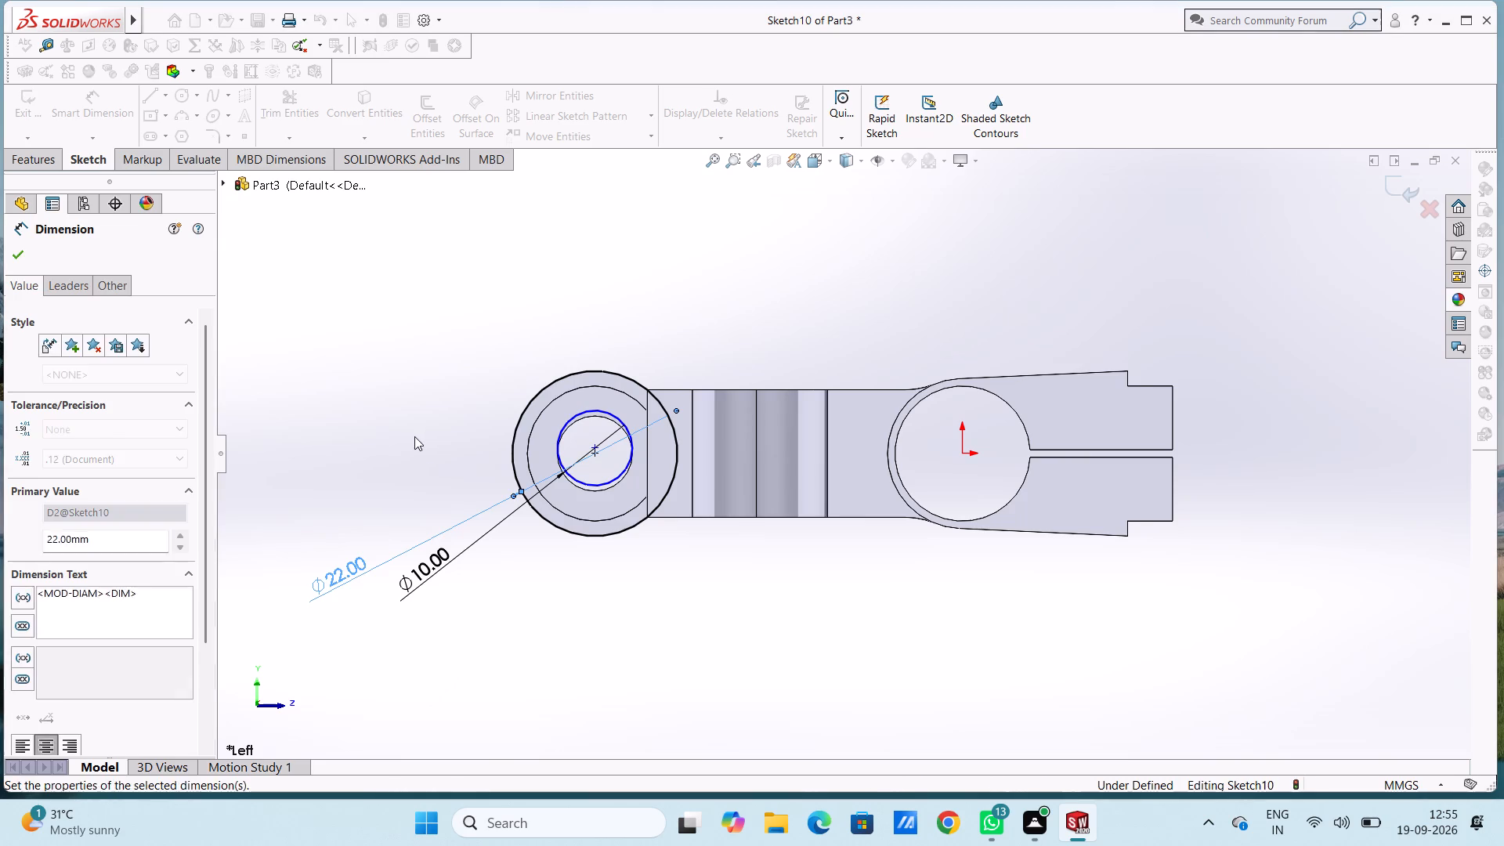
Set the vertical distance between the inner circle's centre and the origin to 0 mm.
{"action": "left_click", "coordinate": [592, 448]}
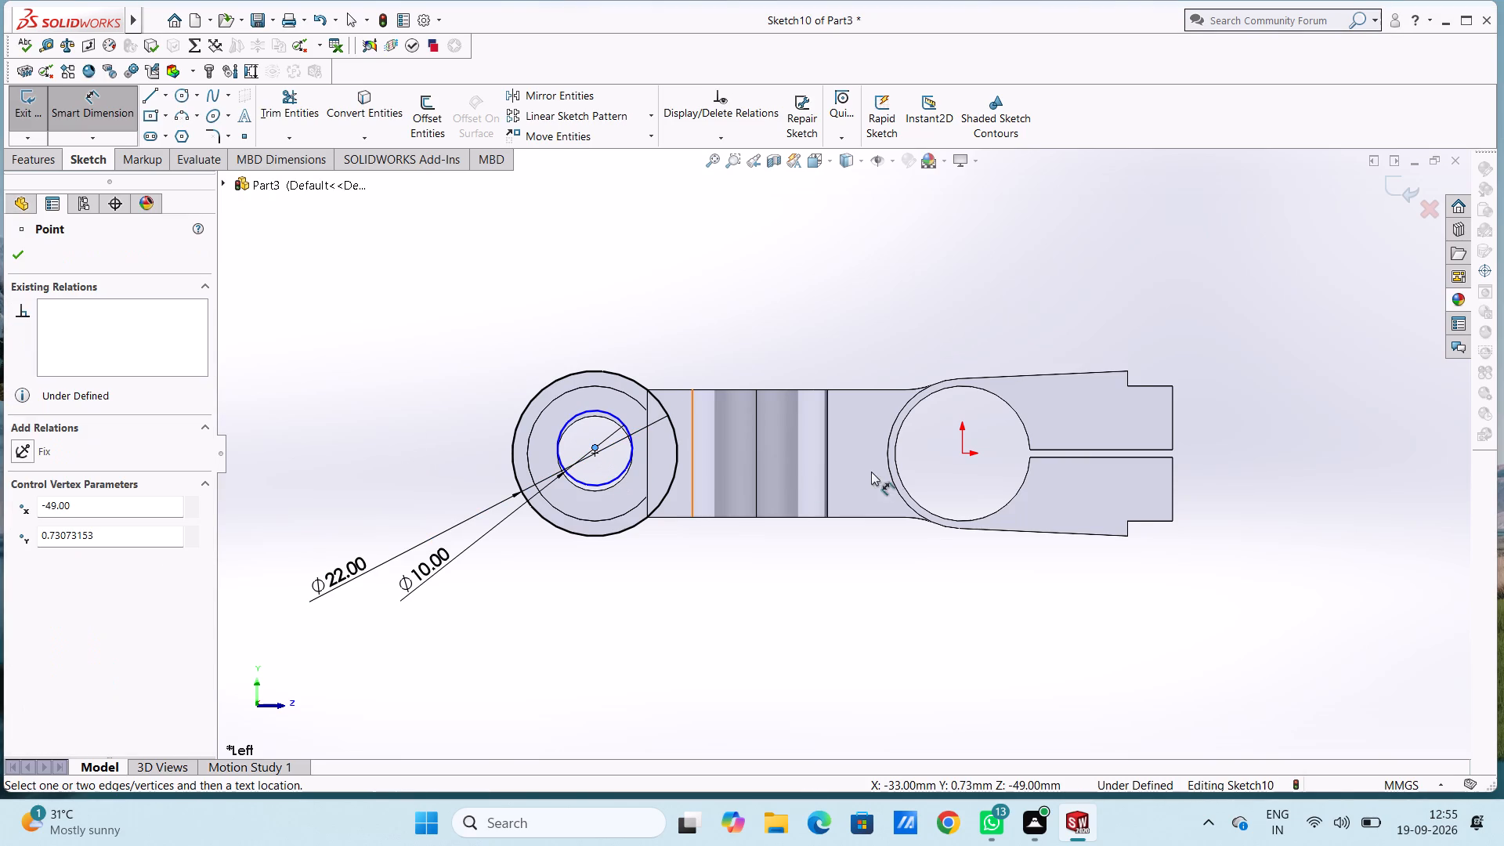
{"action": "left_click", "coordinate": [963, 453]}
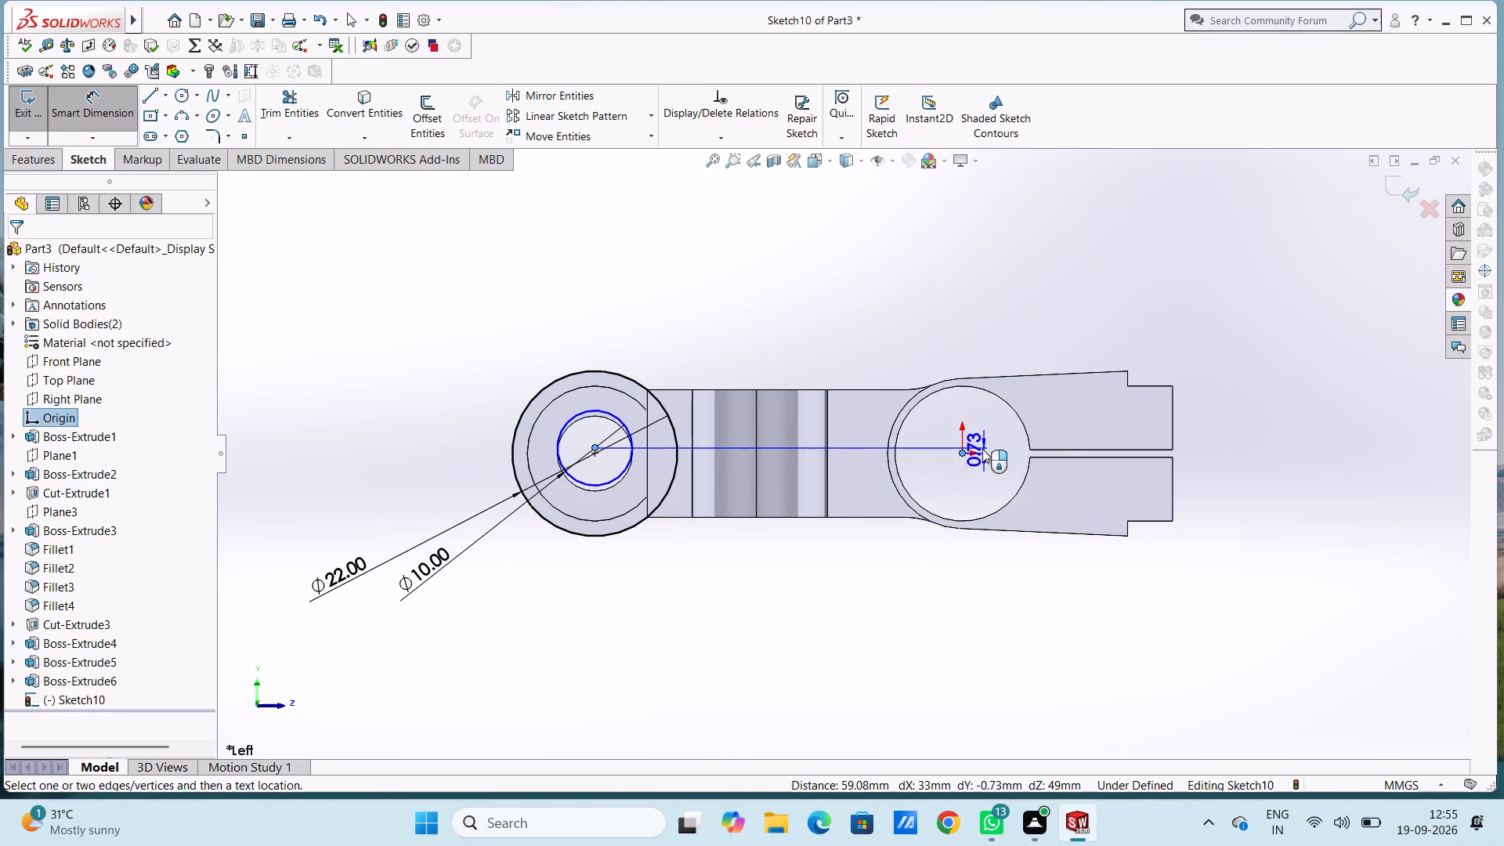
{"action": "double_click", "coordinate": [982, 449]}
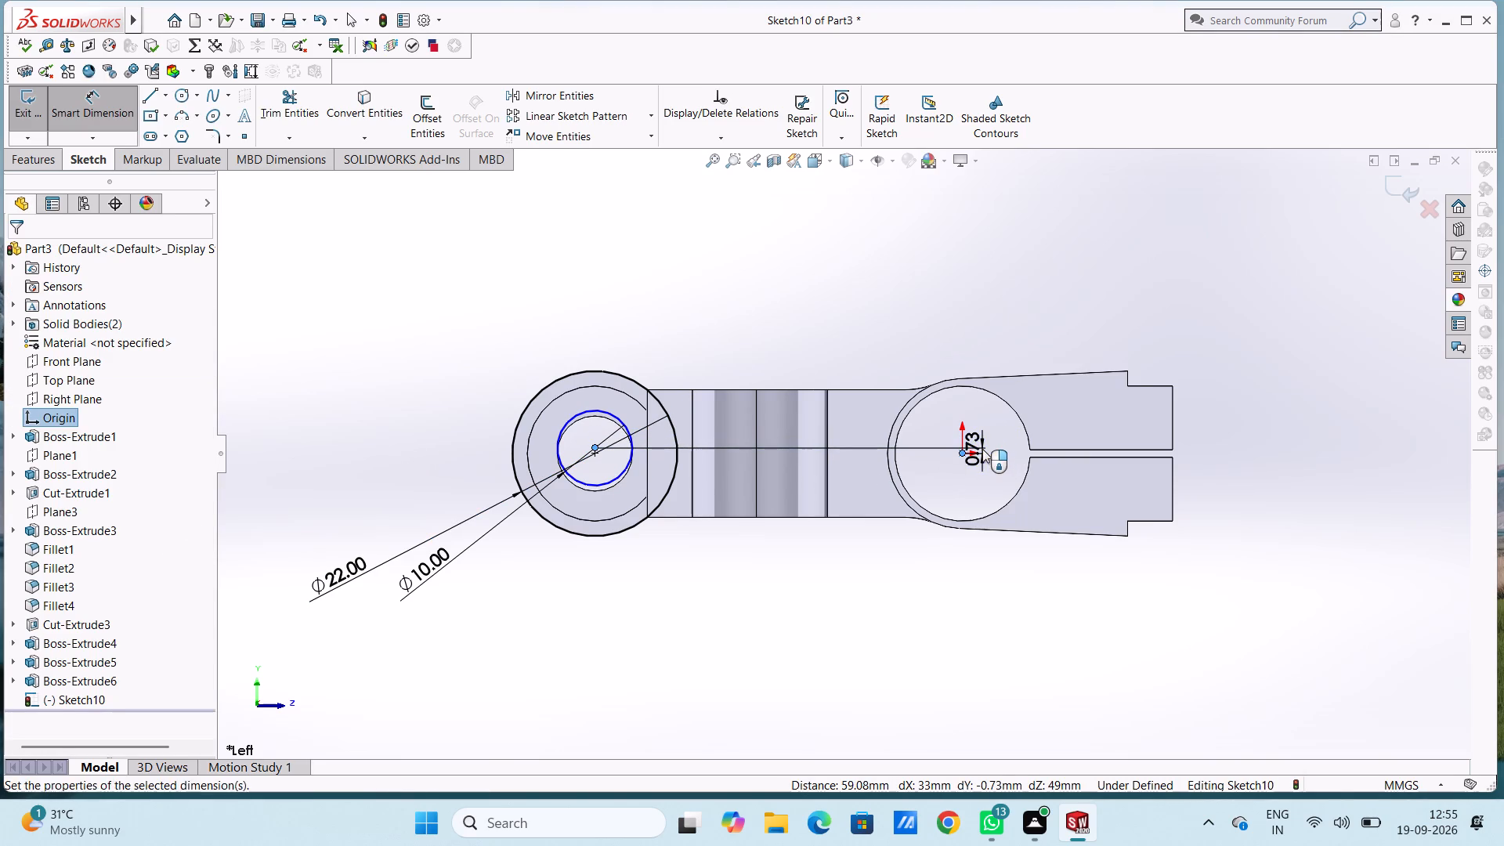
{"action": "key", "text": "0"}
{"action": "key", "text": "Return"}
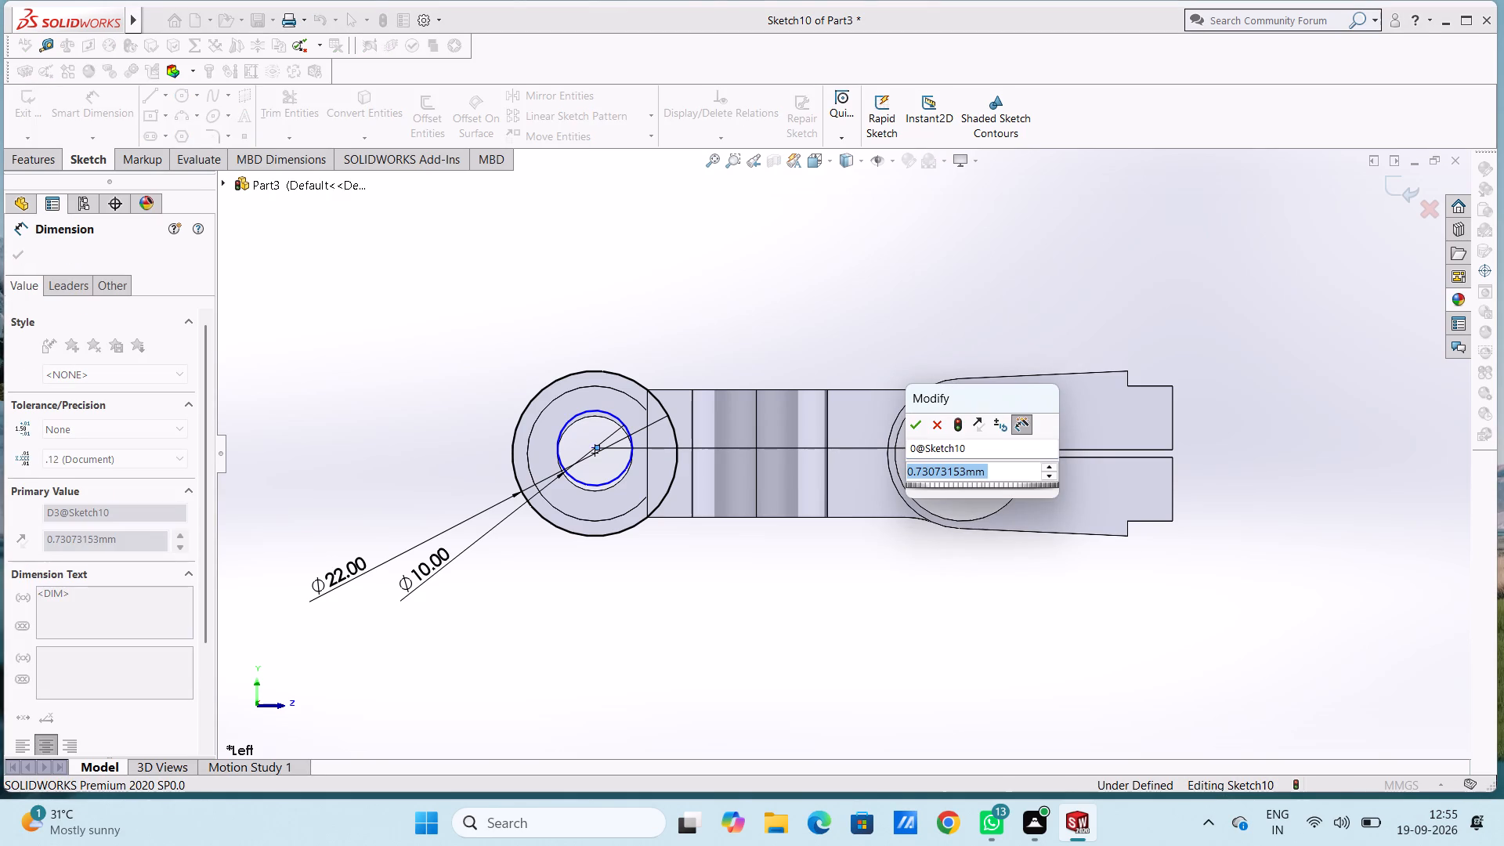
{"action": "key", "text": "0"}
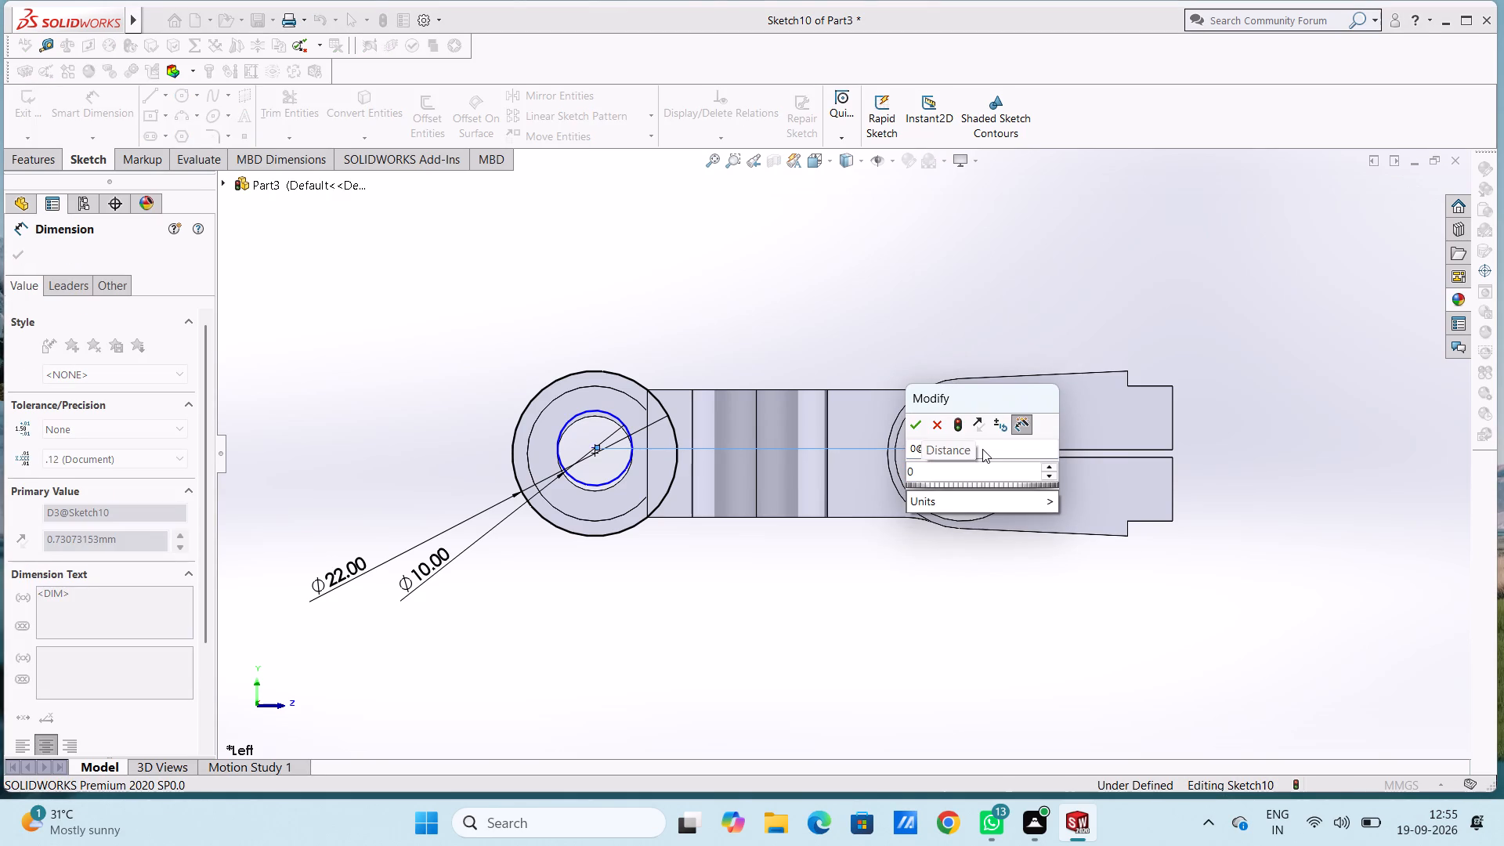
{"action": "key", "text": "Return"}
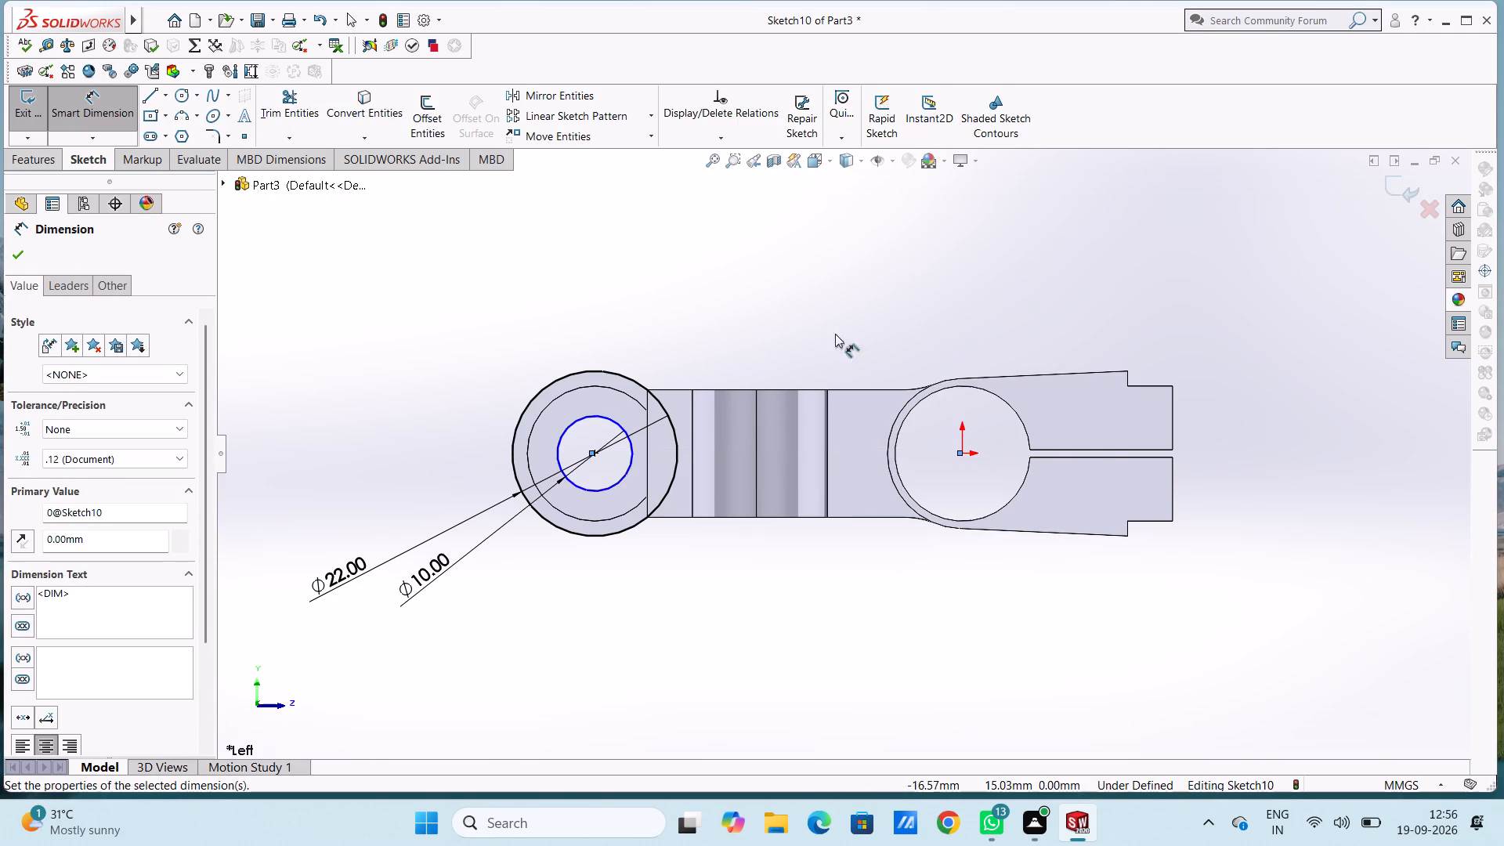
{"action": "left_click", "coordinate": [830, 324]}
Dimension the horizontal distance from the inner circle's centre to the arm's nearby vertical bend edge.
{"action": "left_click", "coordinate": [616, 425]}
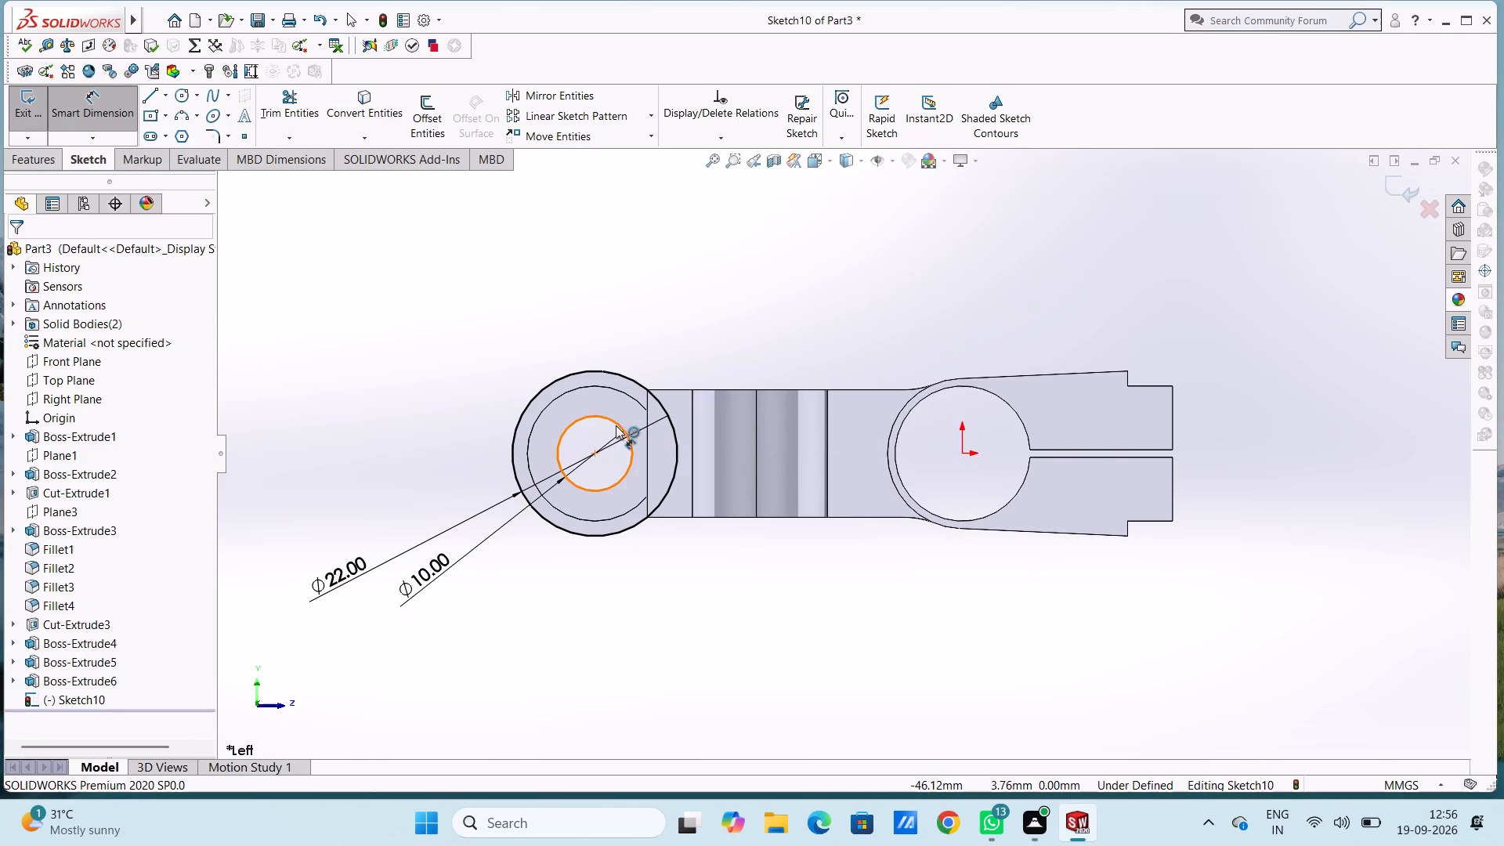
{"action": "left_click", "coordinate": [692, 419]}
{"action": "left_click", "coordinate": [687, 303]}
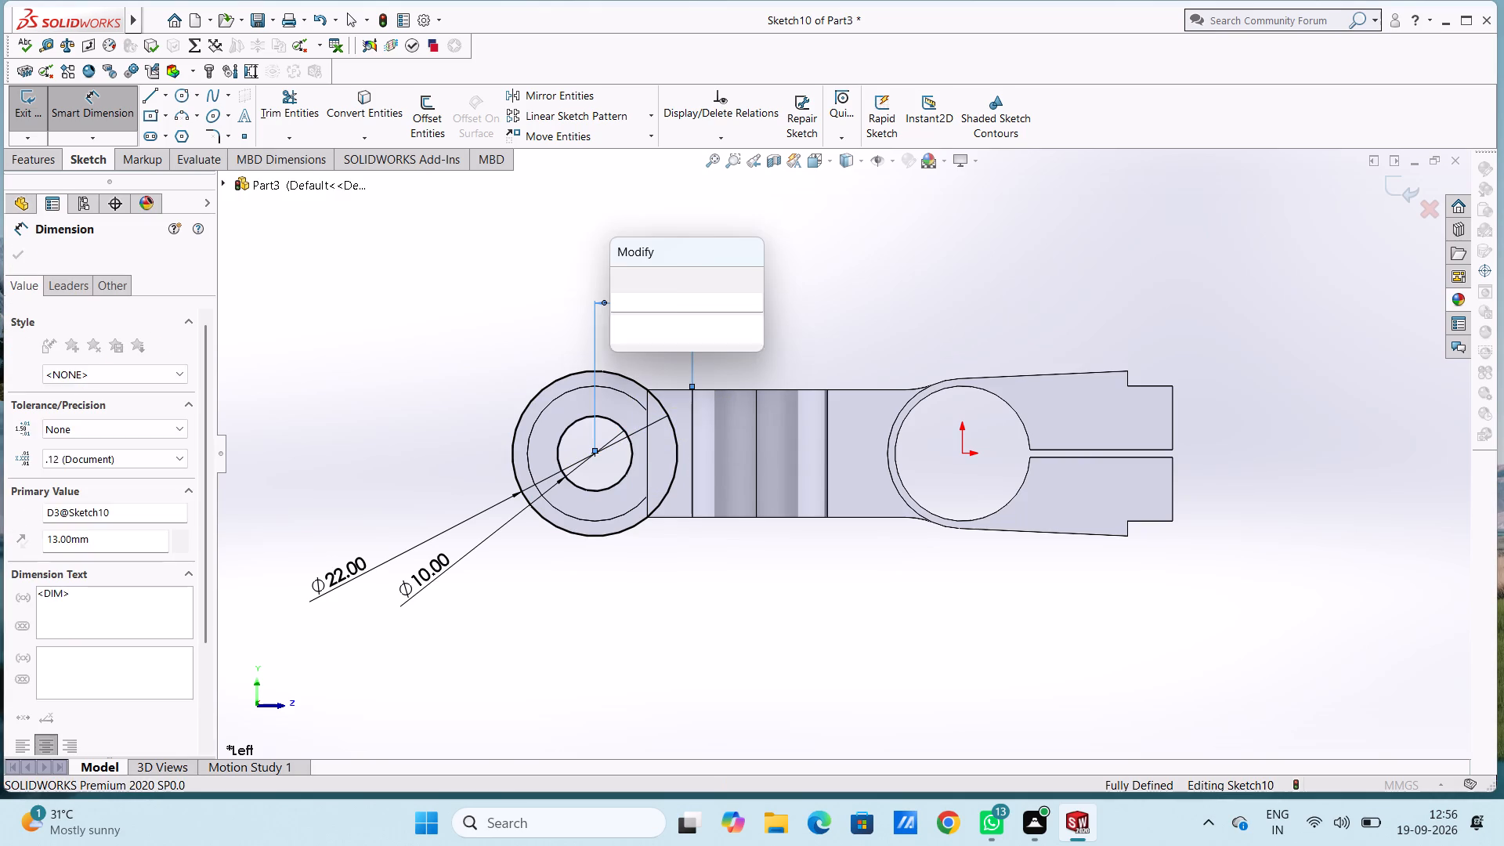
{"action": "left_click", "coordinate": [620, 284]}
{"action": "left_click", "coordinate": [554, 273]}
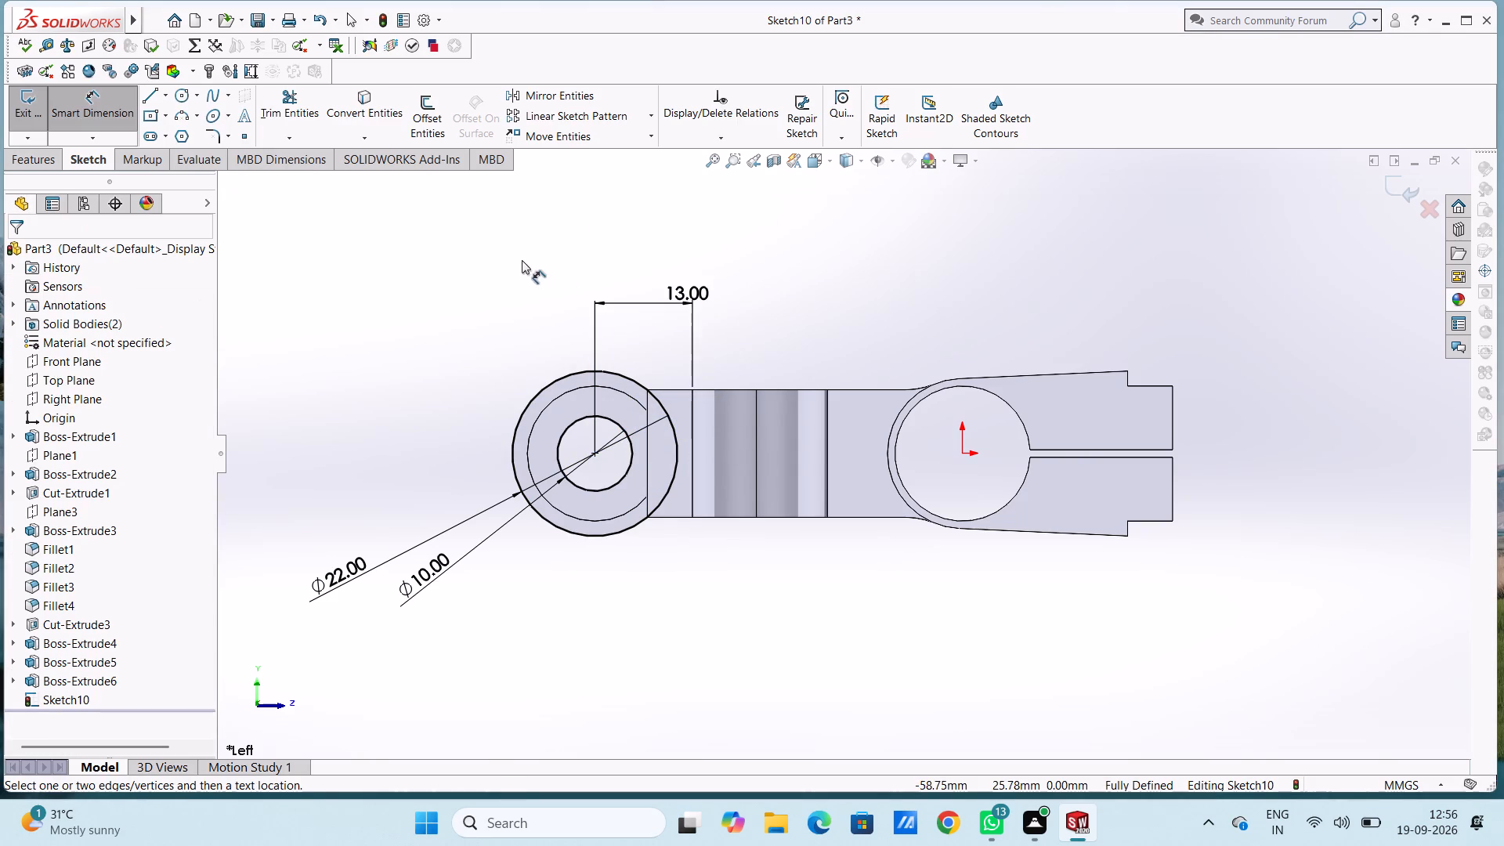
Extrude the ring between the 22 mm and 10 mm circles 6 mm in the reversed direction, merged with the arm.
{"action": "middle_click_drag", "start_coordinate": [515, 269], "coordinate": [540, 440]}
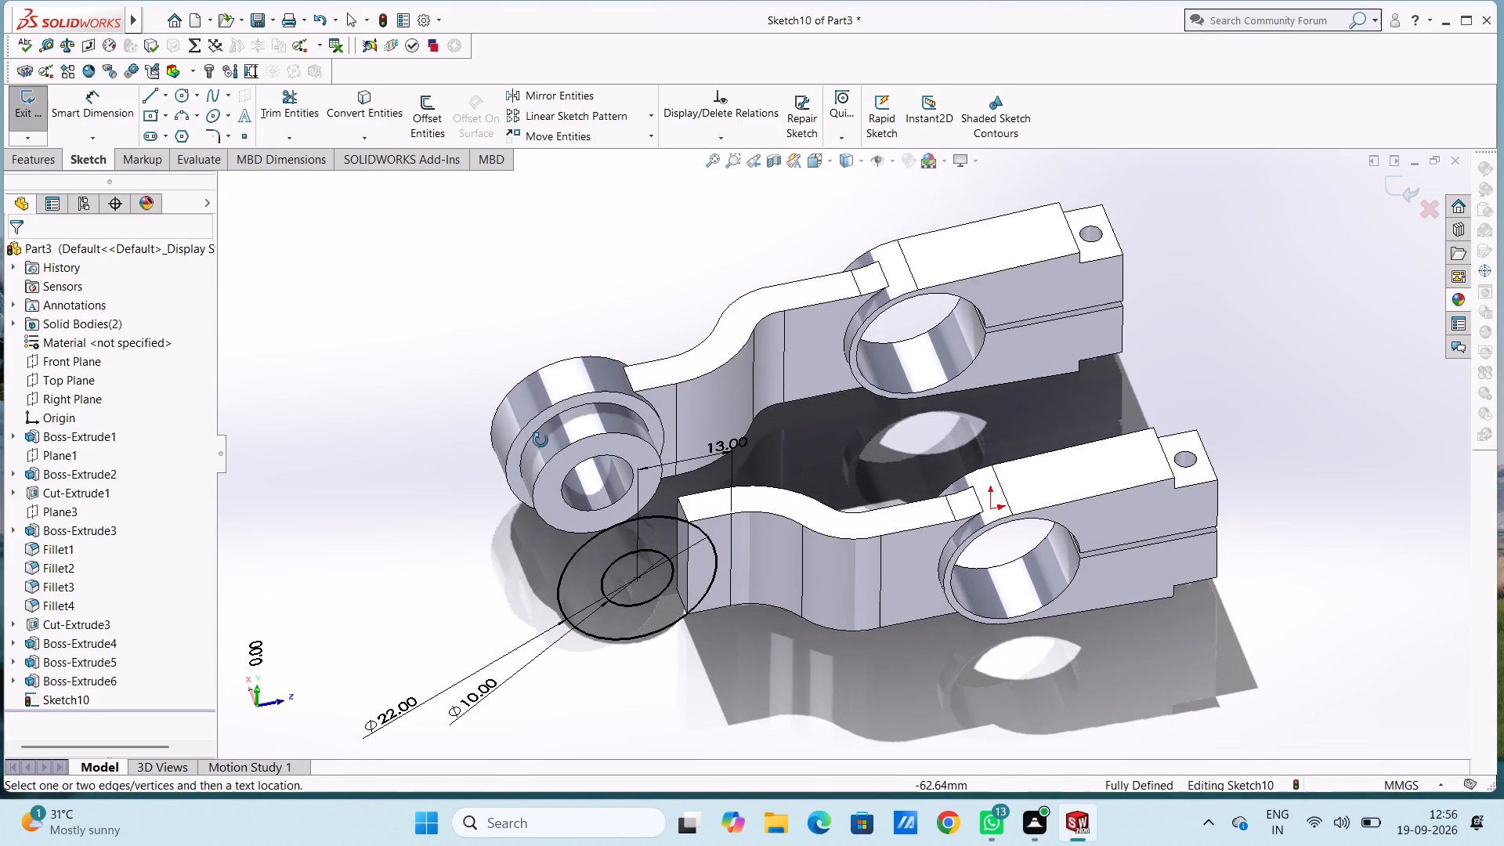
{"action": "middle_click_drag", "start_coordinate": [540, 440], "coordinate": [540, 448]}
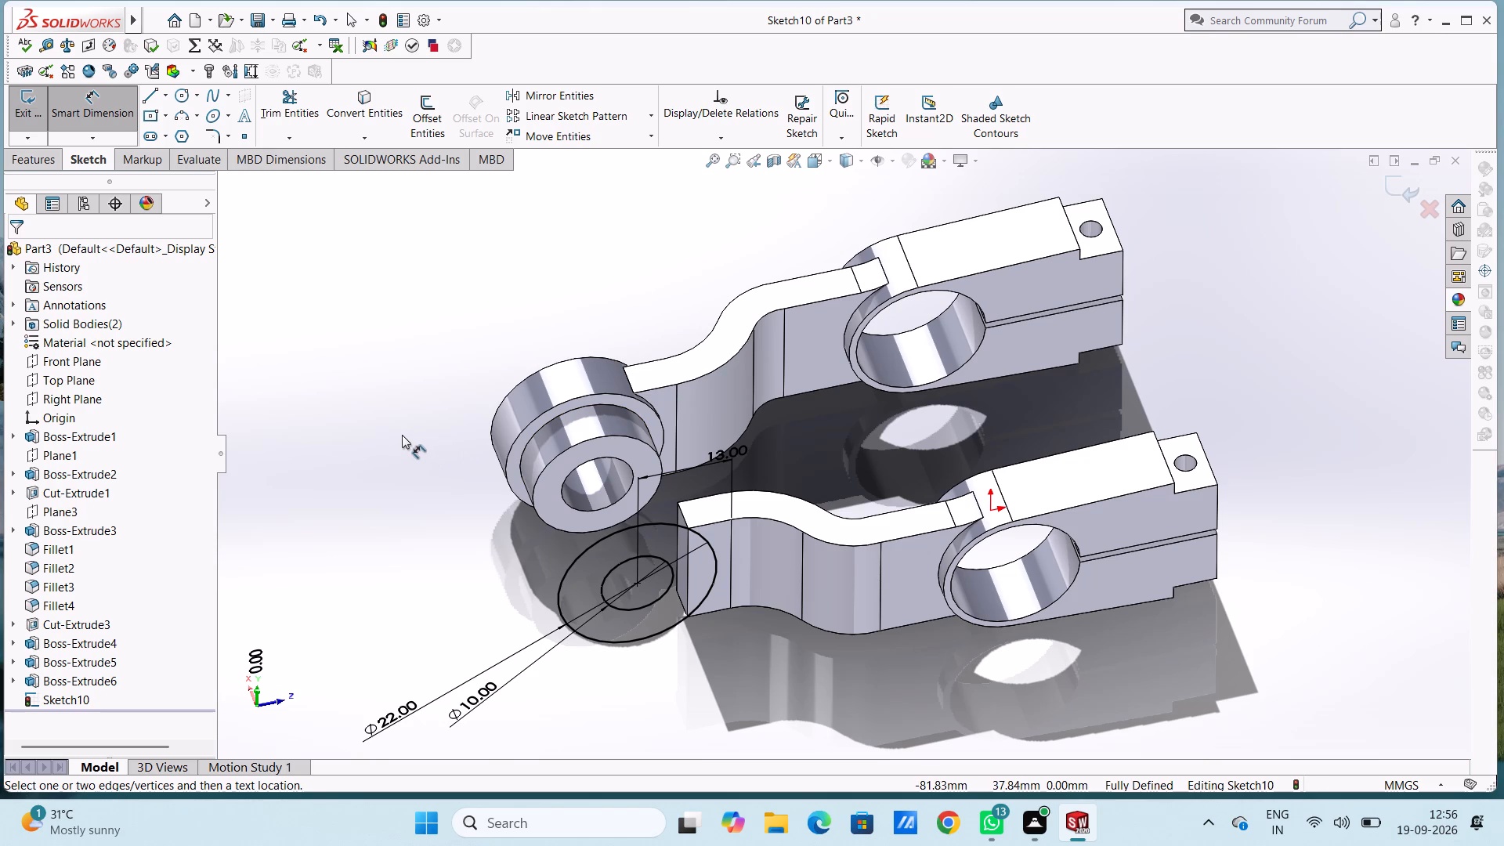
{"action": "key", "text": "Escape"}
{"action": "key", "text": "Escape"}
{"action": "left_click", "coordinate": [42, 168]}
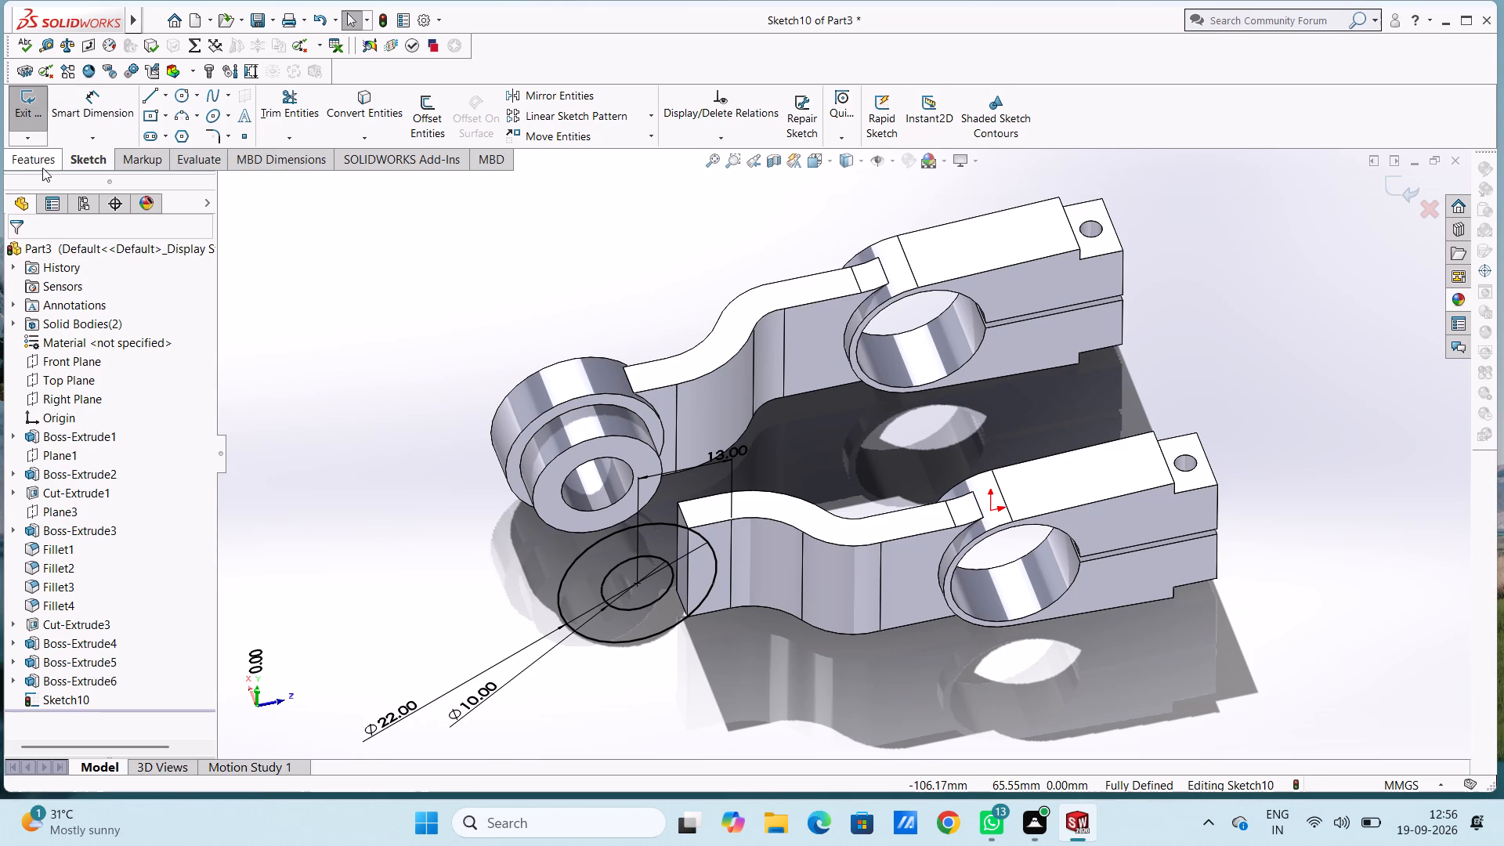
{"action": "left_click", "coordinate": [41, 118]}
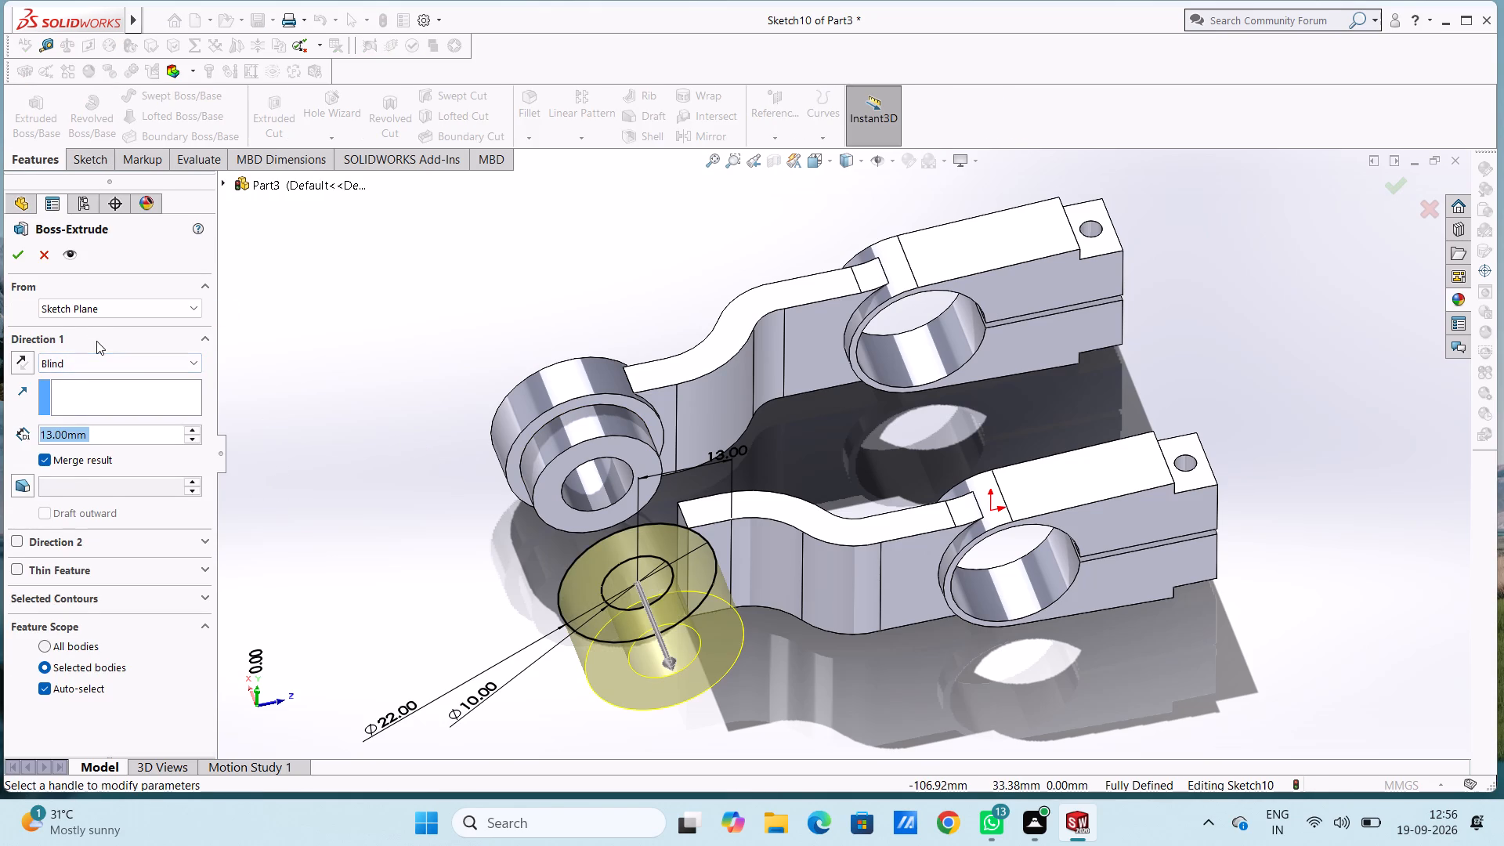
{"action": "left_click", "coordinate": [20, 360]}
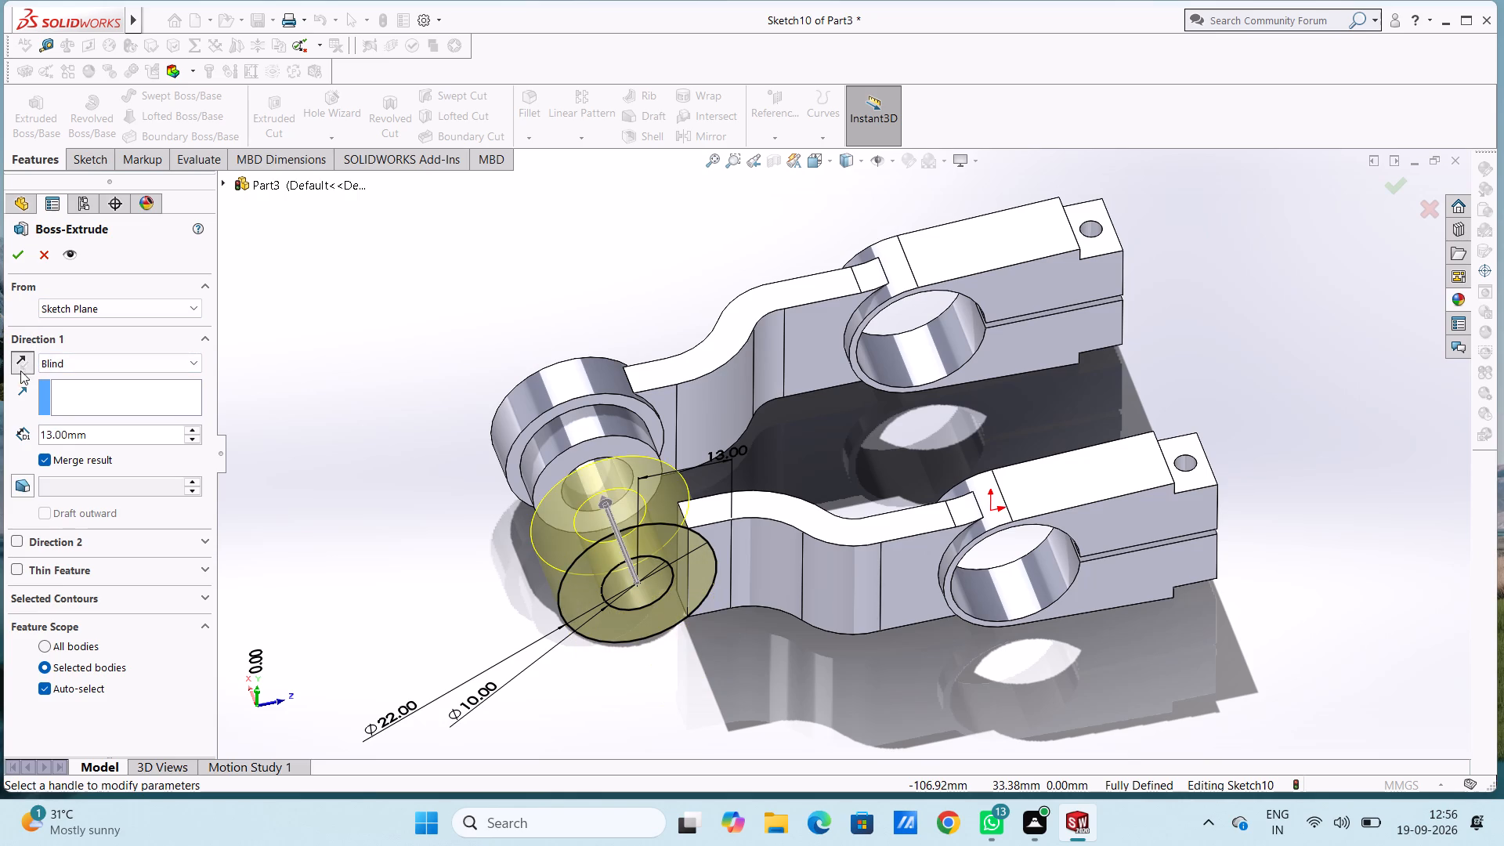
{"action": "double_click", "coordinate": [103, 437]}
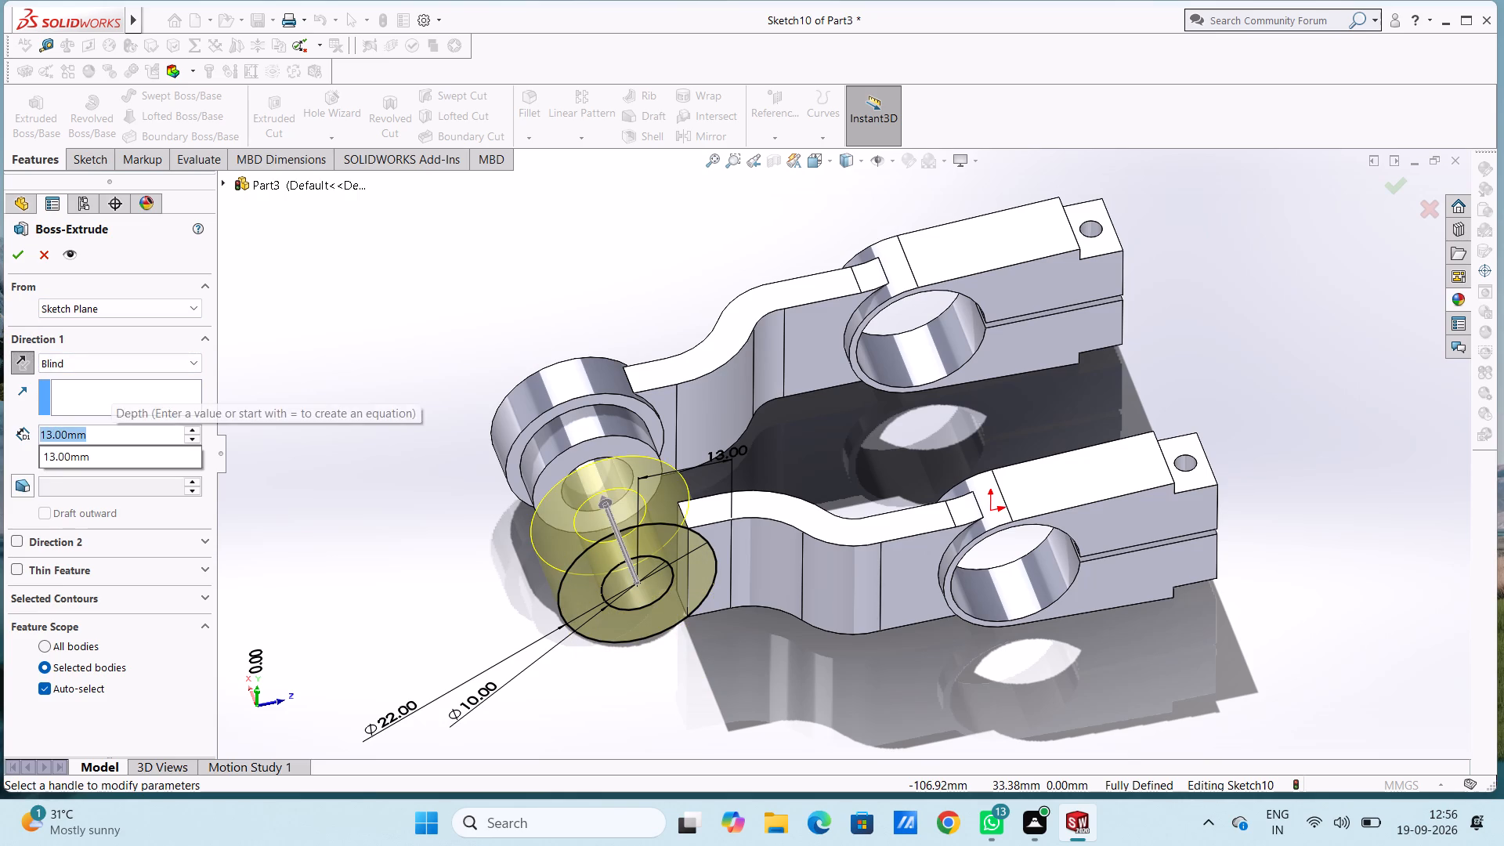
{"action": "key", "text": "6"}
{"action": "key", "text": "Return"}
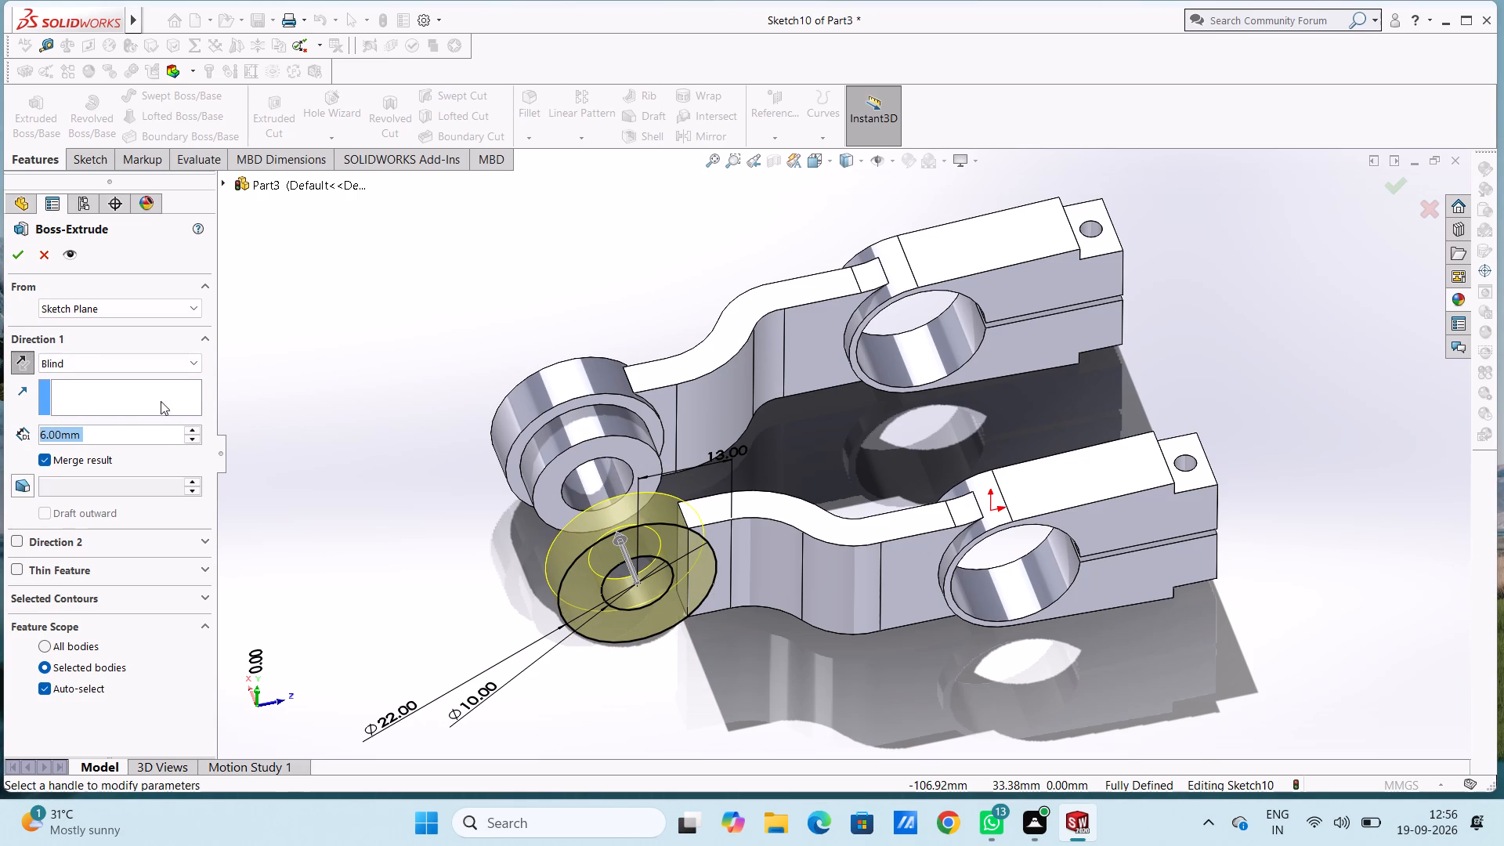
{"action": "middle_click_drag", "start_coordinate": [294, 319], "coordinate": [288, 448]}
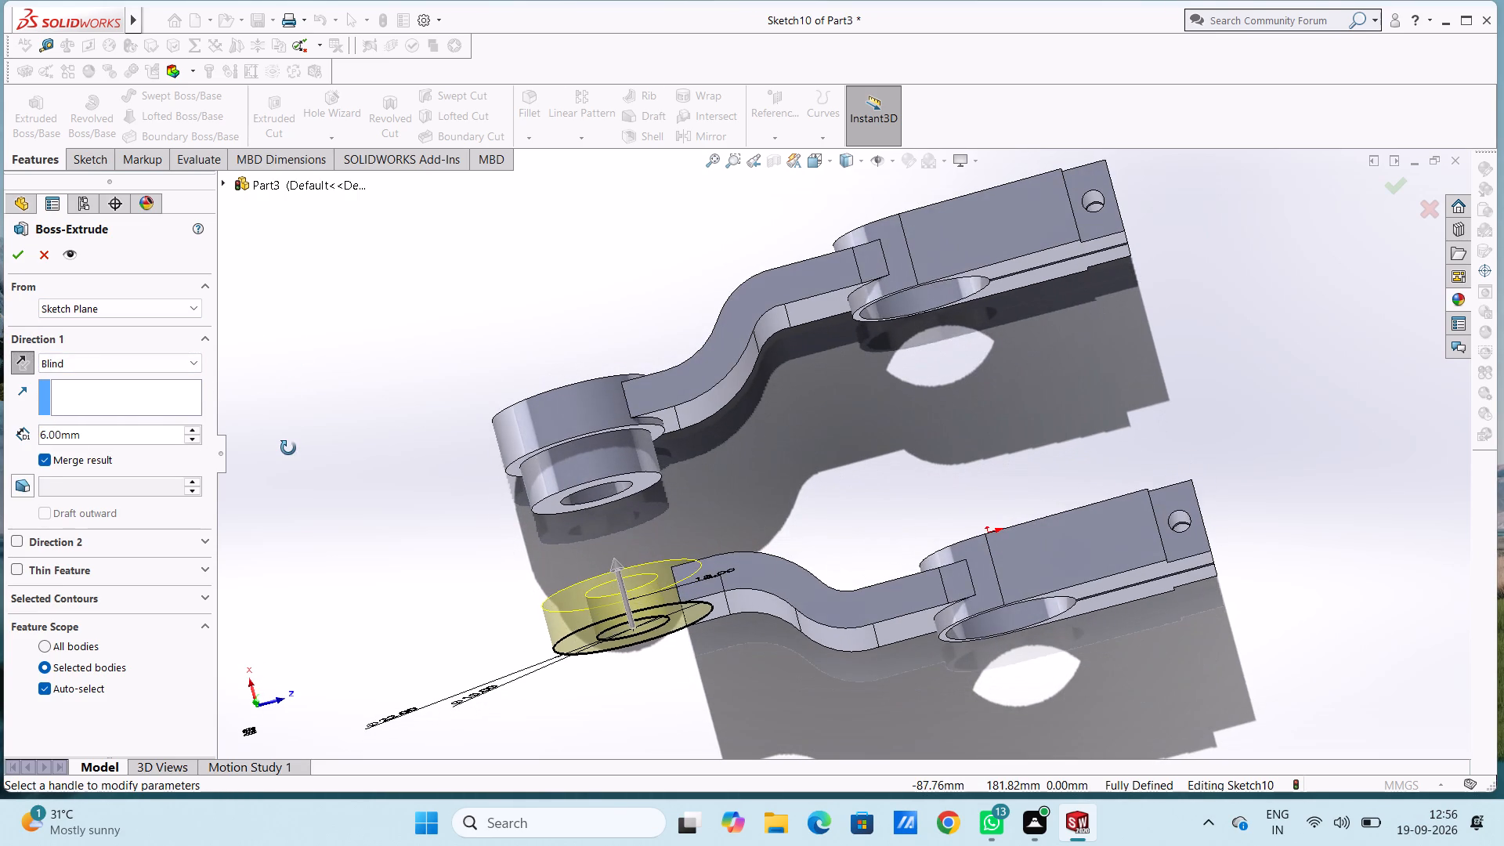
{"action": "middle_click_drag", "start_coordinate": [288, 448], "coordinate": [290, 468]}
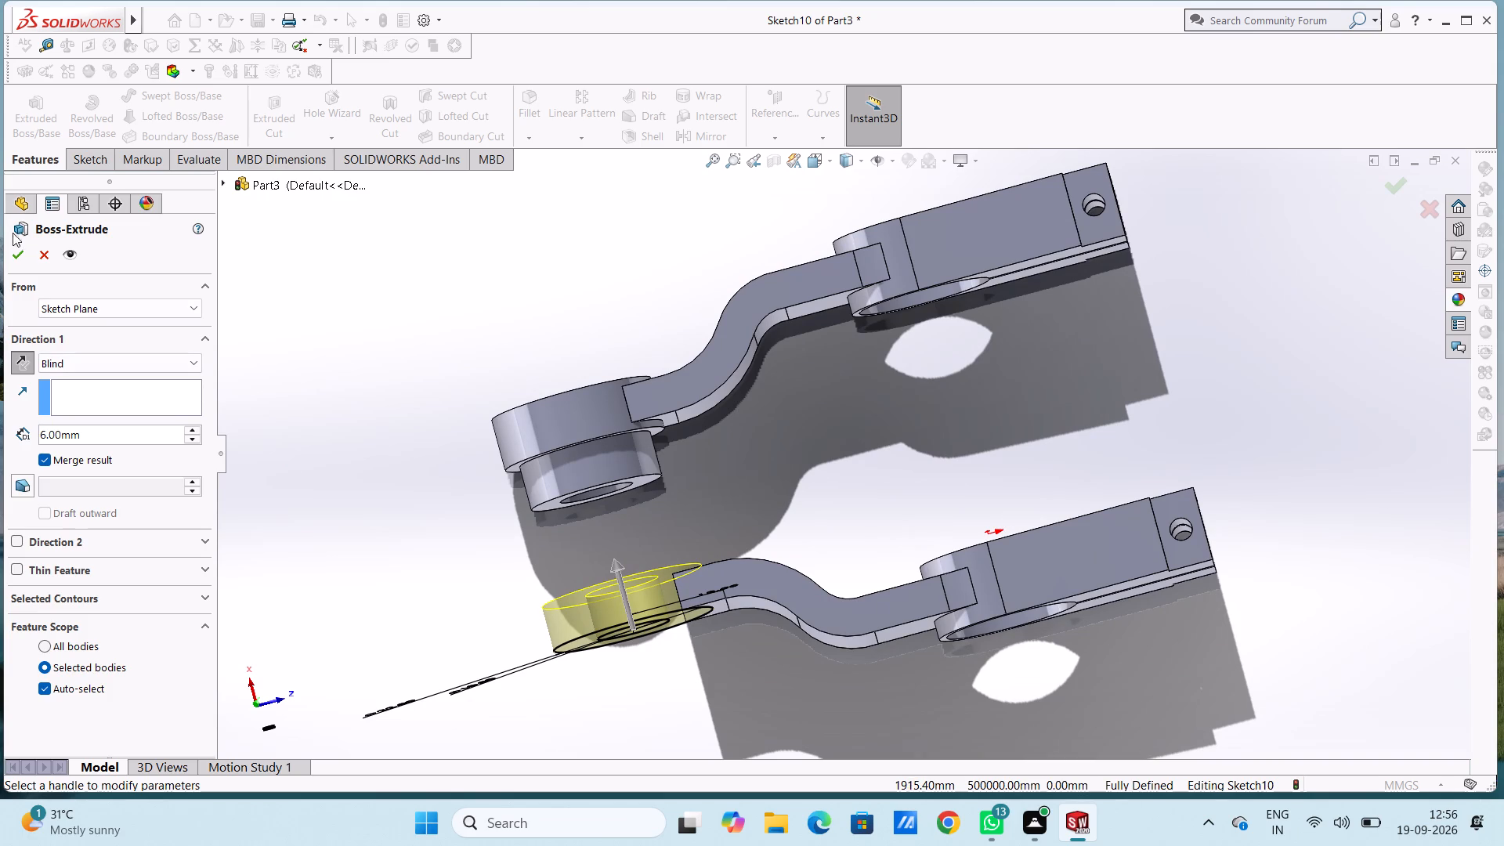
{"action": "left_click", "coordinate": [18, 251]}
{"action": "left_click", "coordinate": [277, 280]}
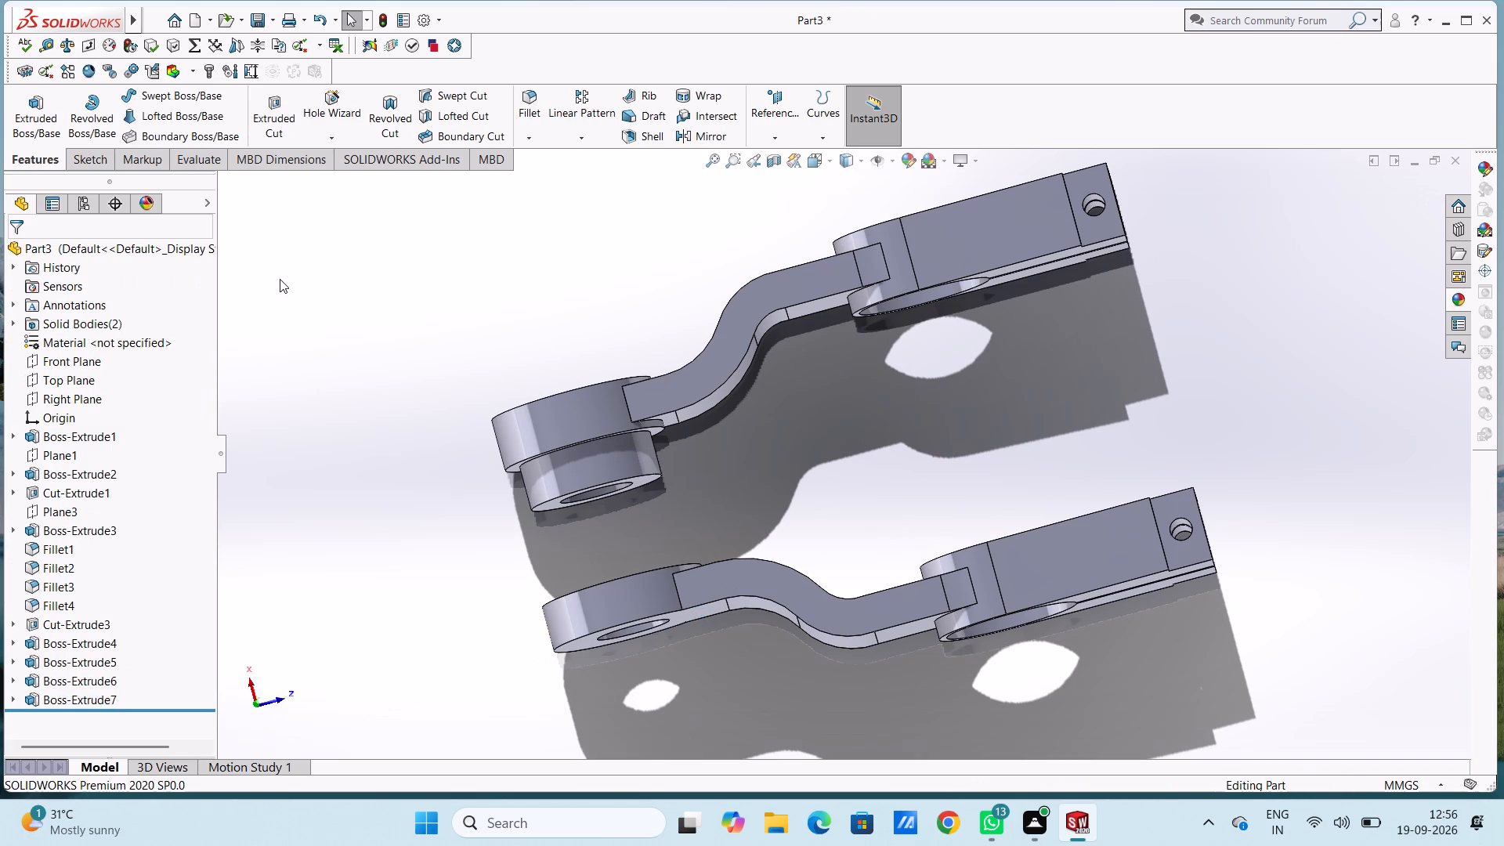
Sketch concentric circles of 5 mm and 11 mm radius on the flat face at the new boss end, centred on its hole.
{"action": "key", "text": "ctrl+3"}
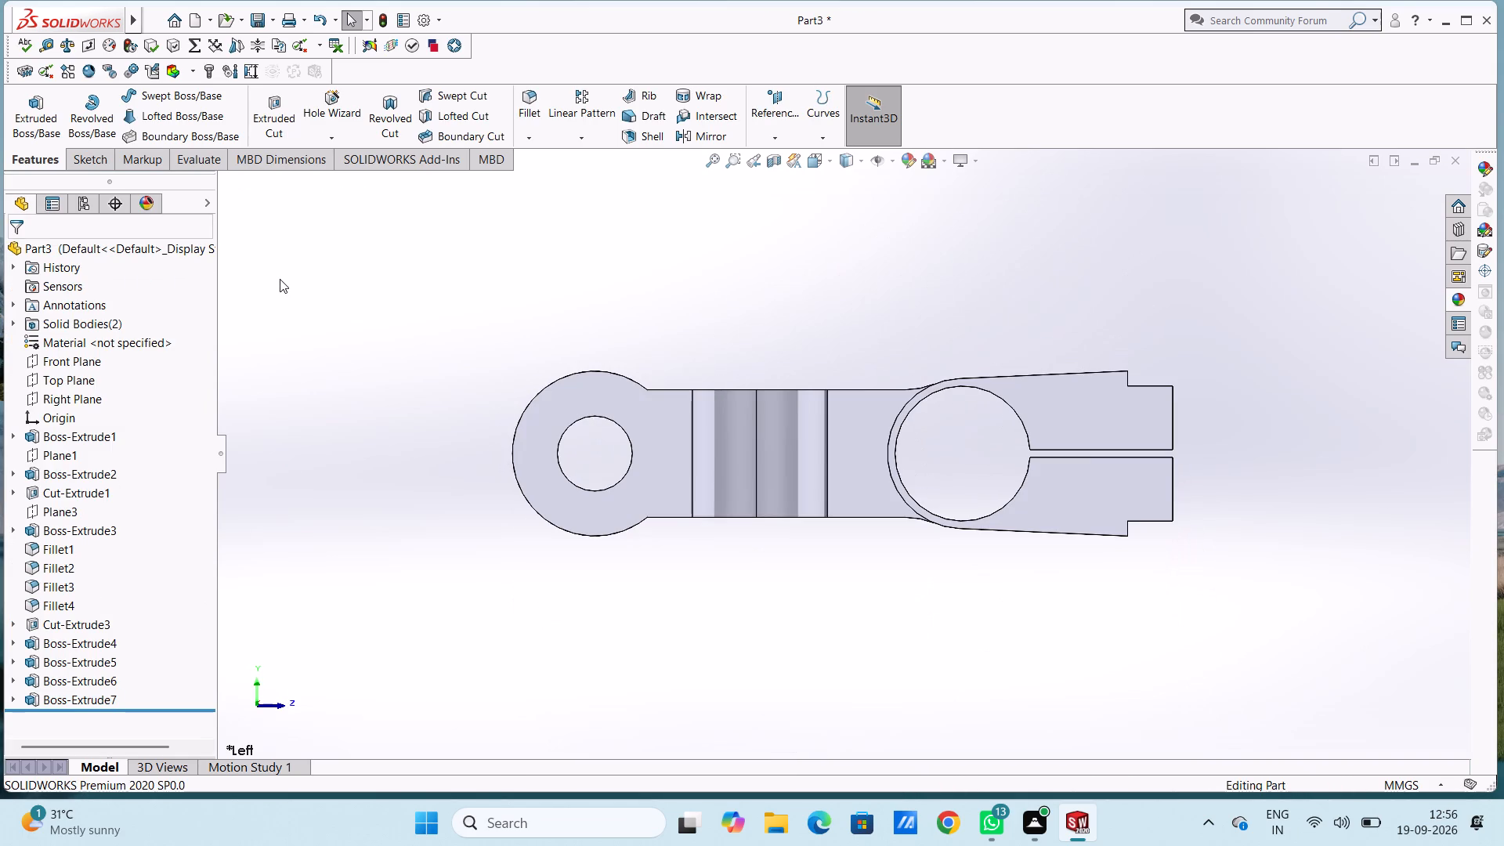
{"action": "left_click", "coordinate": [566, 407]}
{"action": "left_click", "coordinate": [634, 371]}
{"action": "left_click", "coordinate": [493, 342]}
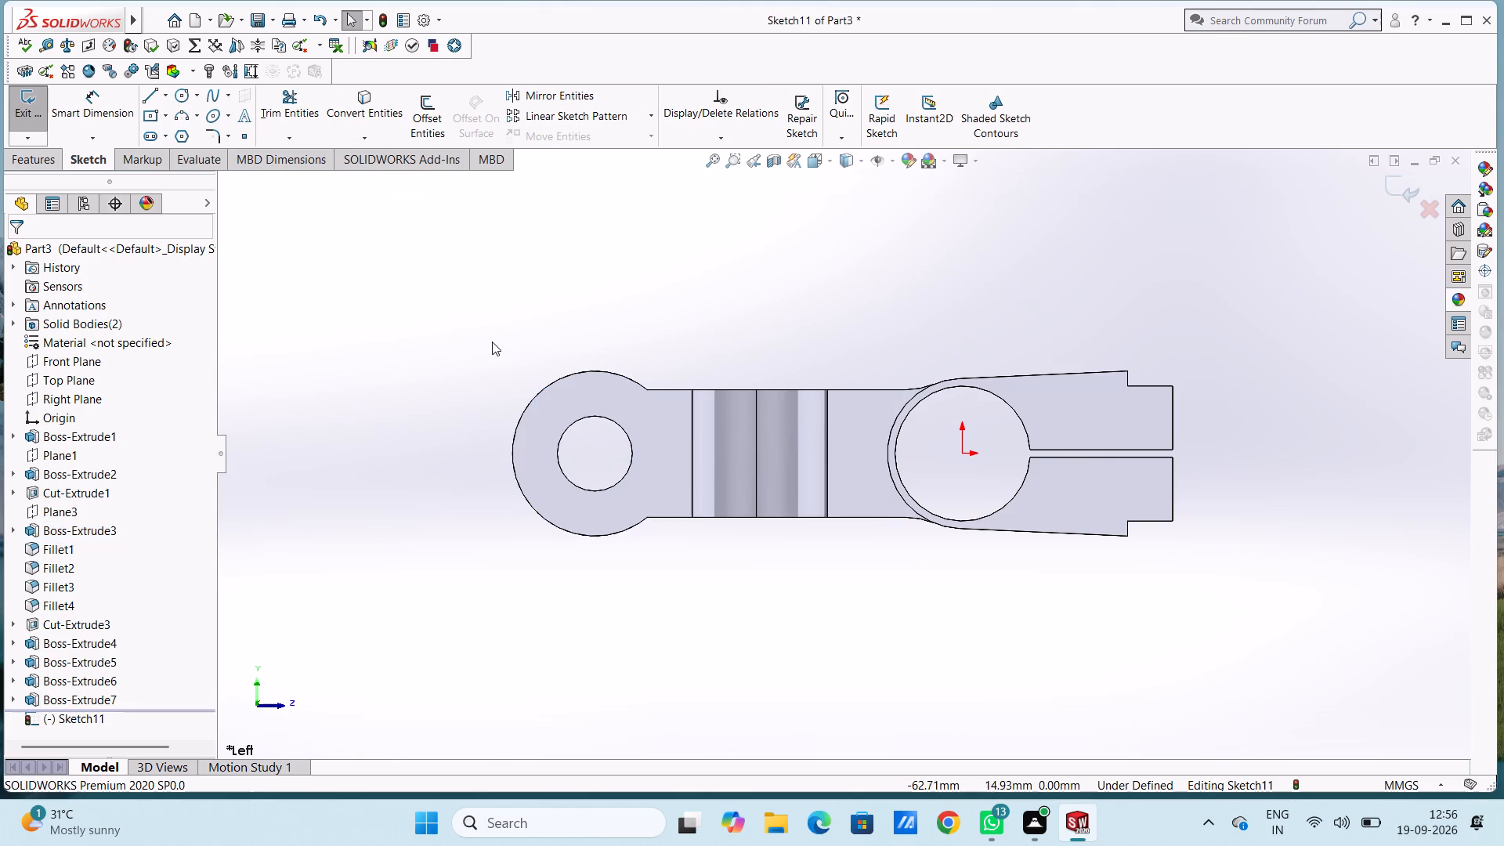
{"action": "left_click", "coordinate": [183, 94]}
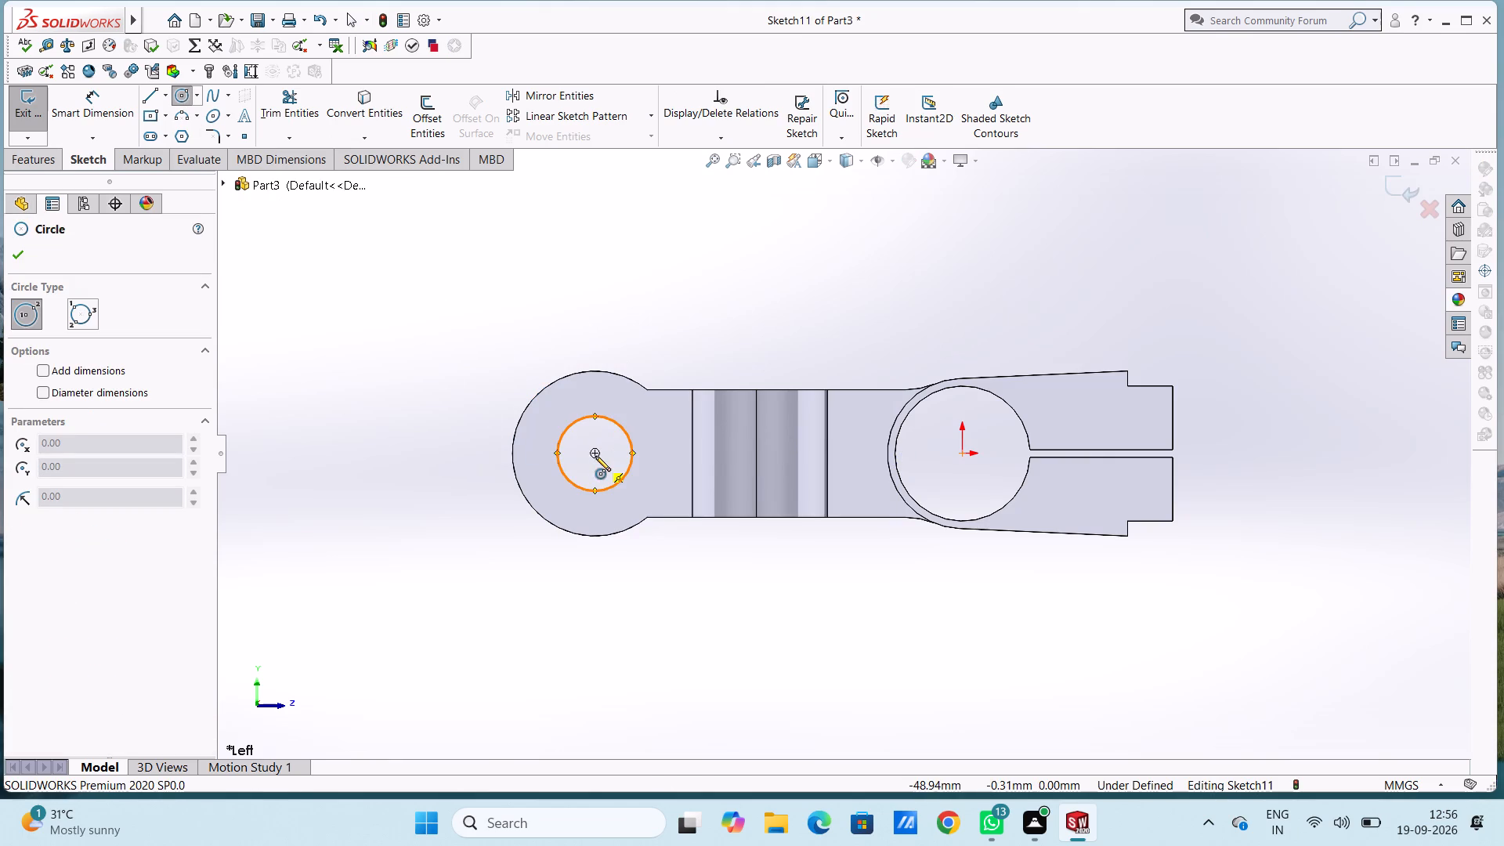
{"action": "left_click", "coordinate": [593, 453]}
{"action": "left_click", "coordinate": [606, 490]}
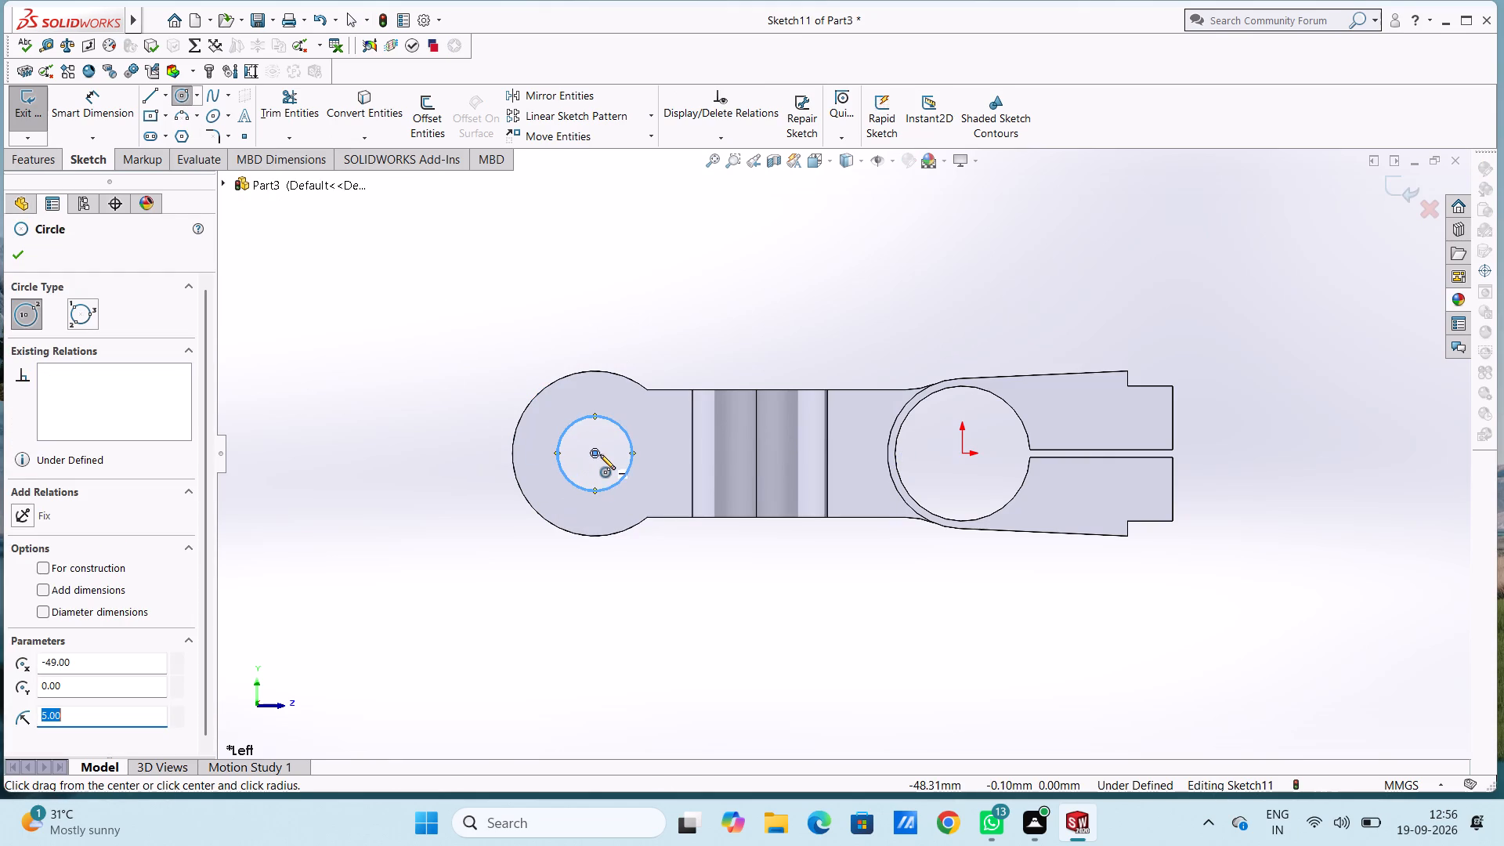
{"action": "left_click", "coordinate": [591, 447]}
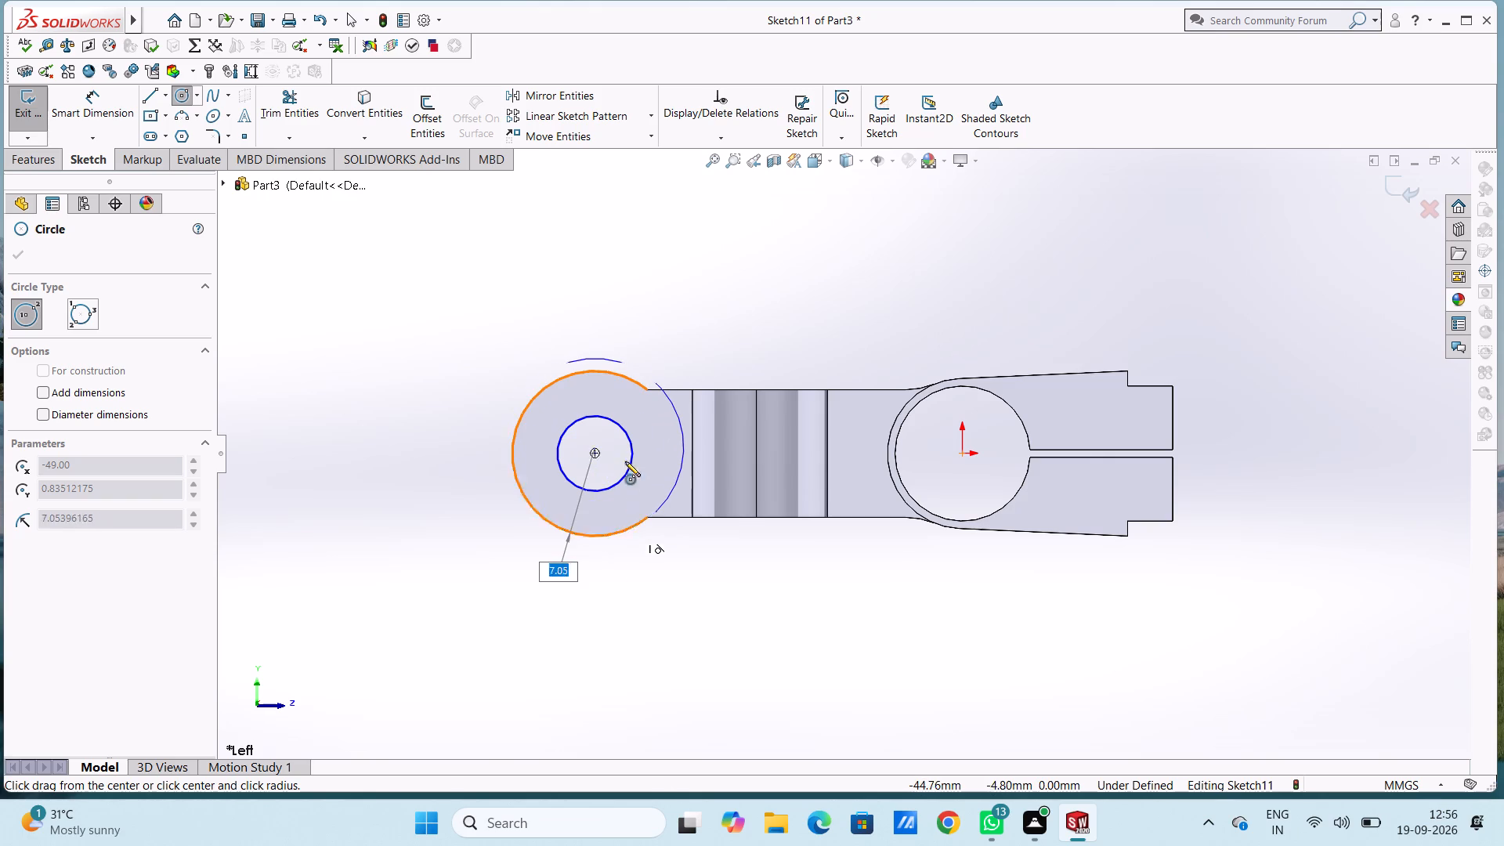
{"action": "key", "text": "Escape"}
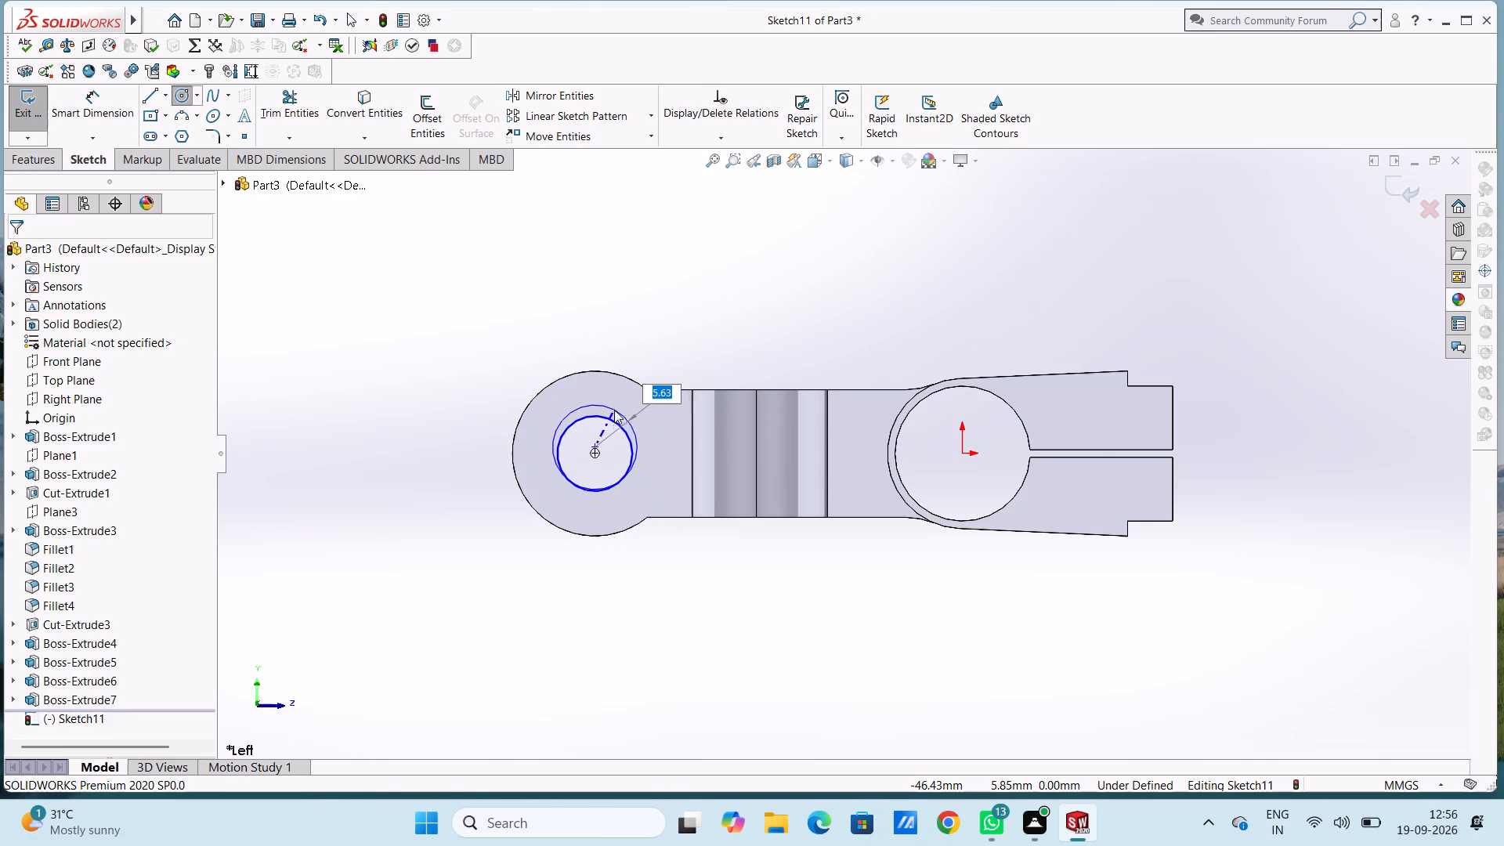
{"action": "left_click", "coordinate": [180, 95]}
{"action": "left_click", "coordinate": [591, 456]}
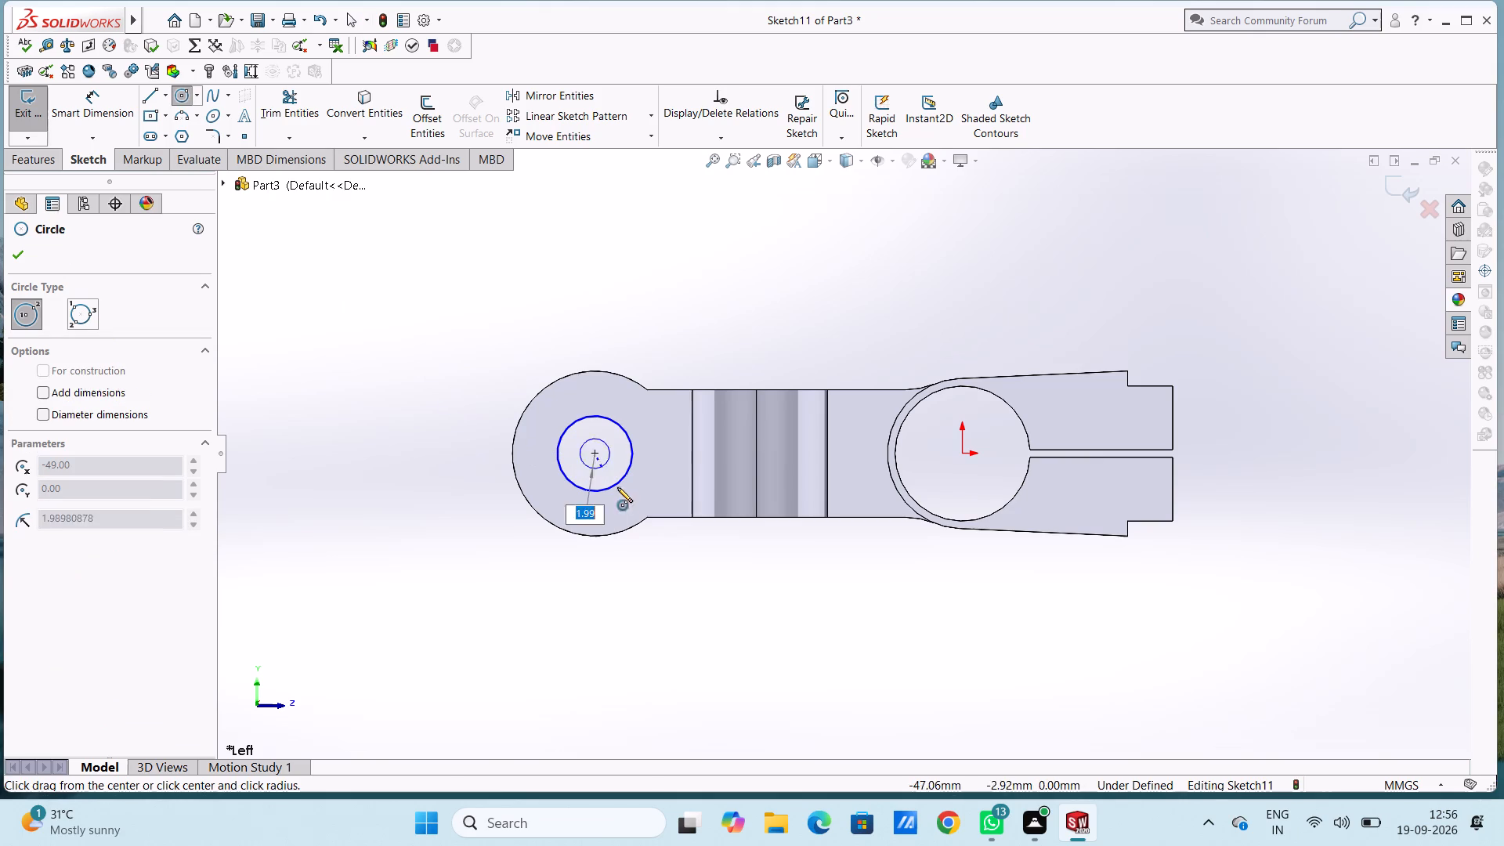
{"action": "left_click", "coordinate": [624, 533]}
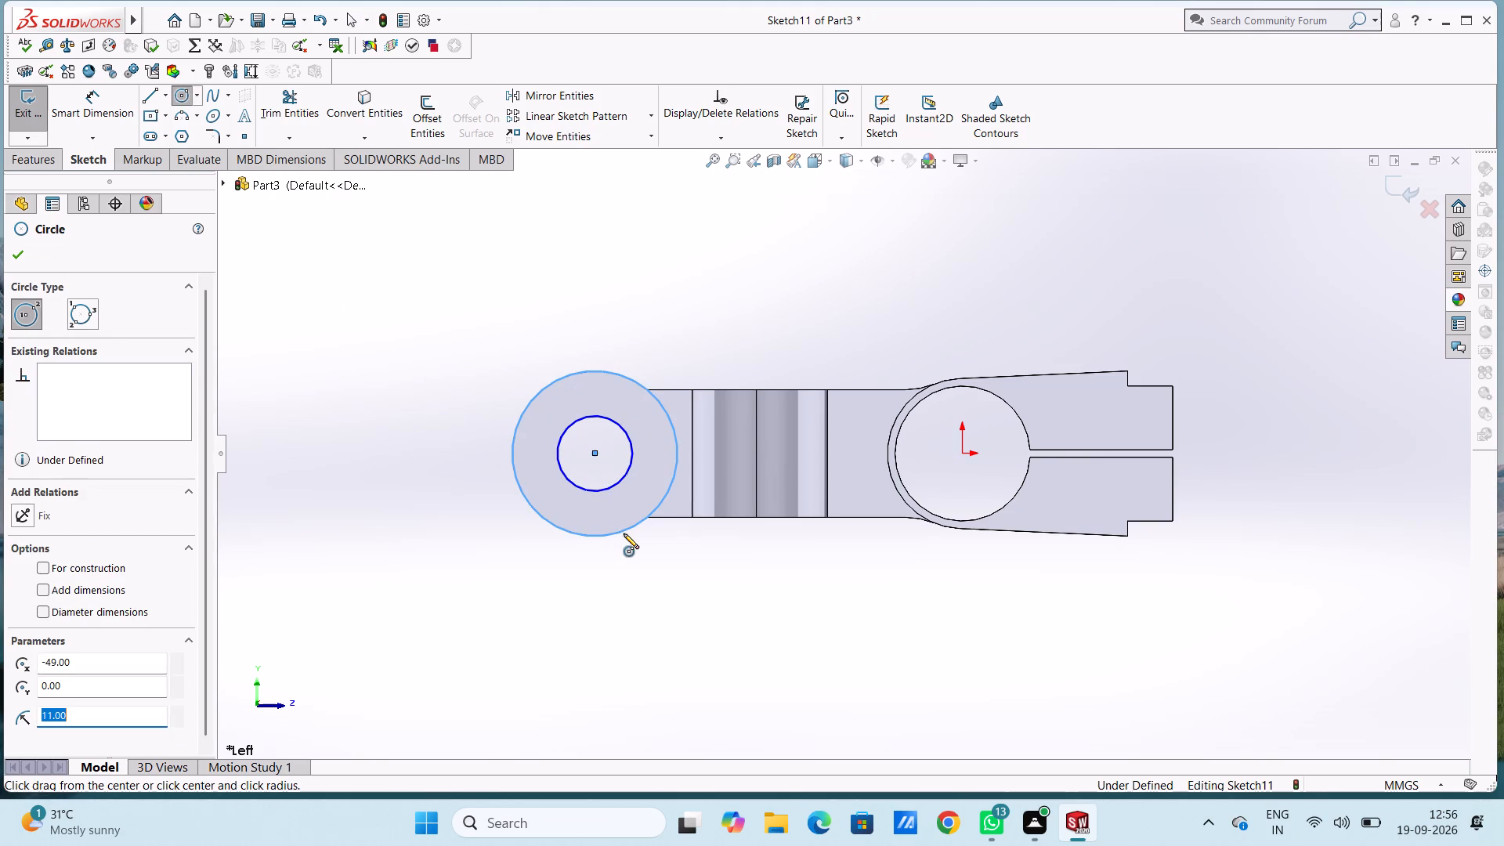
{"action": "key", "text": "Escape"}
{"action": "key", "text": "Escape"}
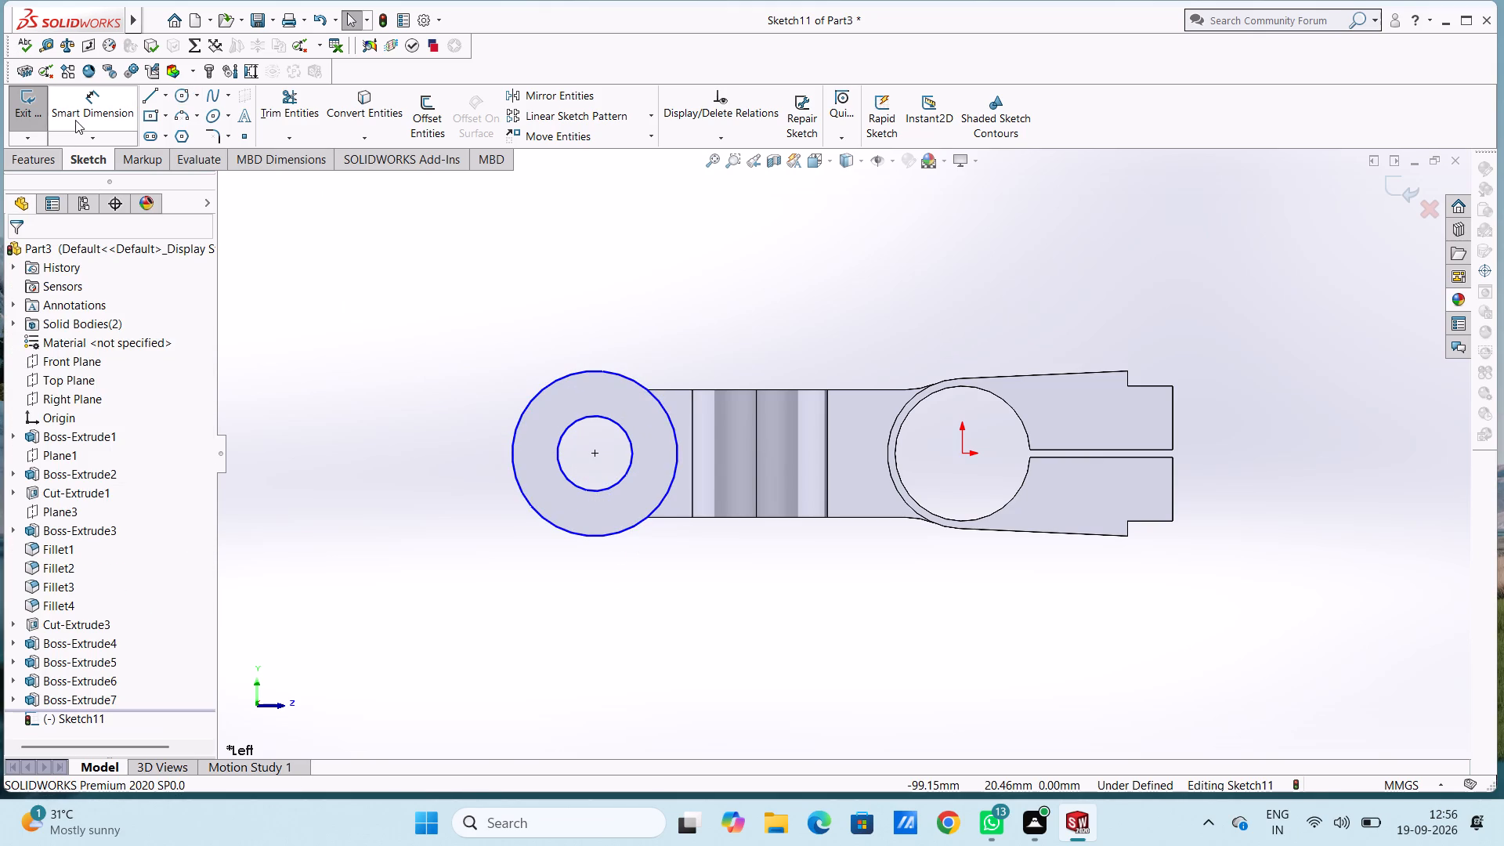
Dimension the outer circle's diameter as 22 mm and the inner circle's diameter as 10 mm.
{"action": "left_click", "coordinate": [76, 105]}
{"action": "left_click", "coordinate": [509, 449]}
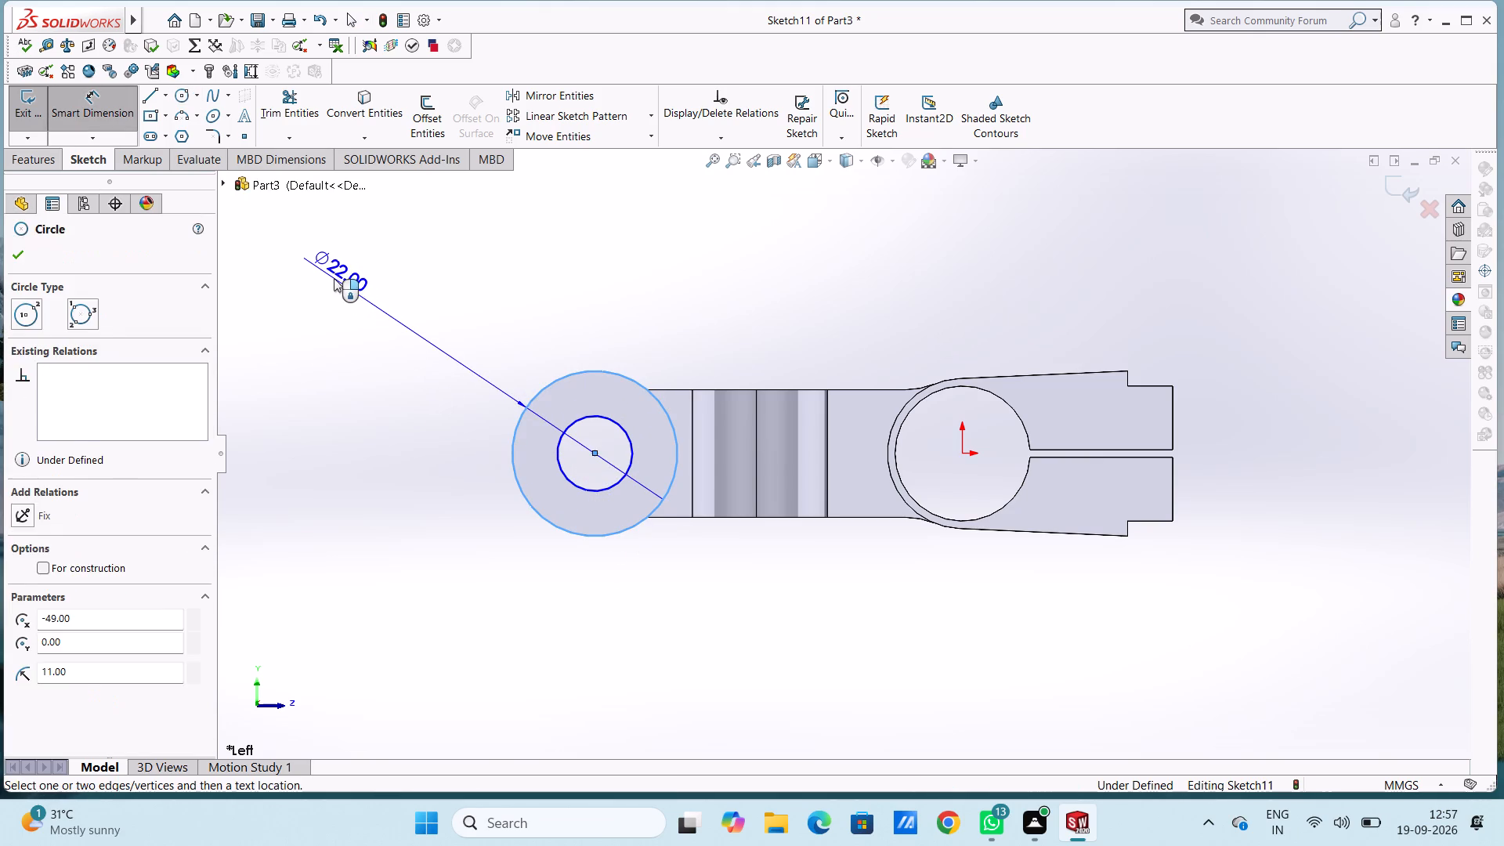
{"action": "left_click", "coordinate": [334, 278]}
{"action": "left_click", "coordinate": [261, 258]}
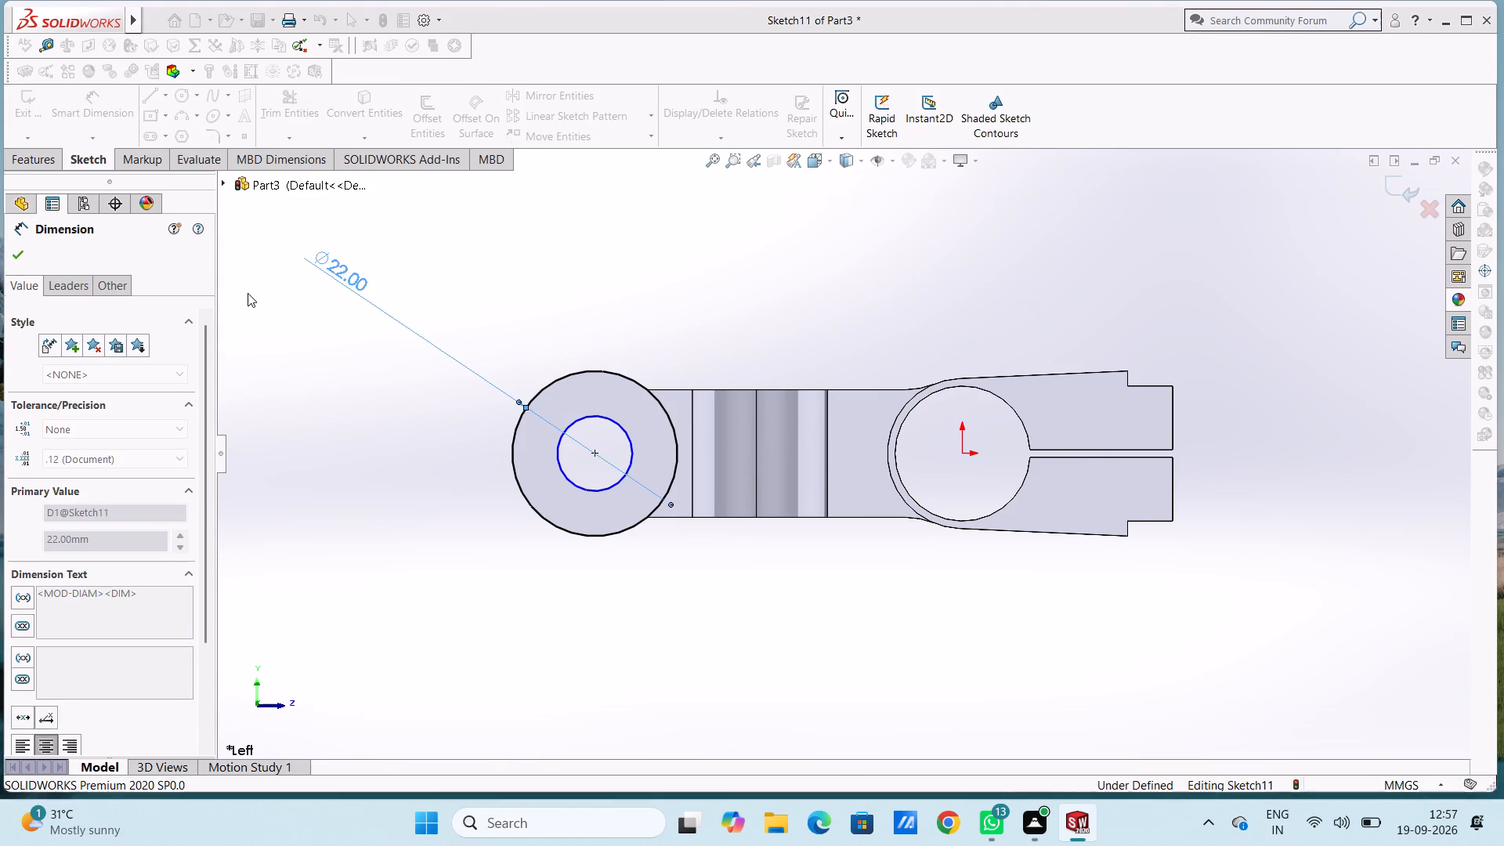
{"action": "left_click", "coordinate": [248, 293]}
{"action": "left_click_drag", "start_coordinate": [574, 423], "coordinate": [569, 413]}
{"action": "left_click", "coordinate": [458, 268]}
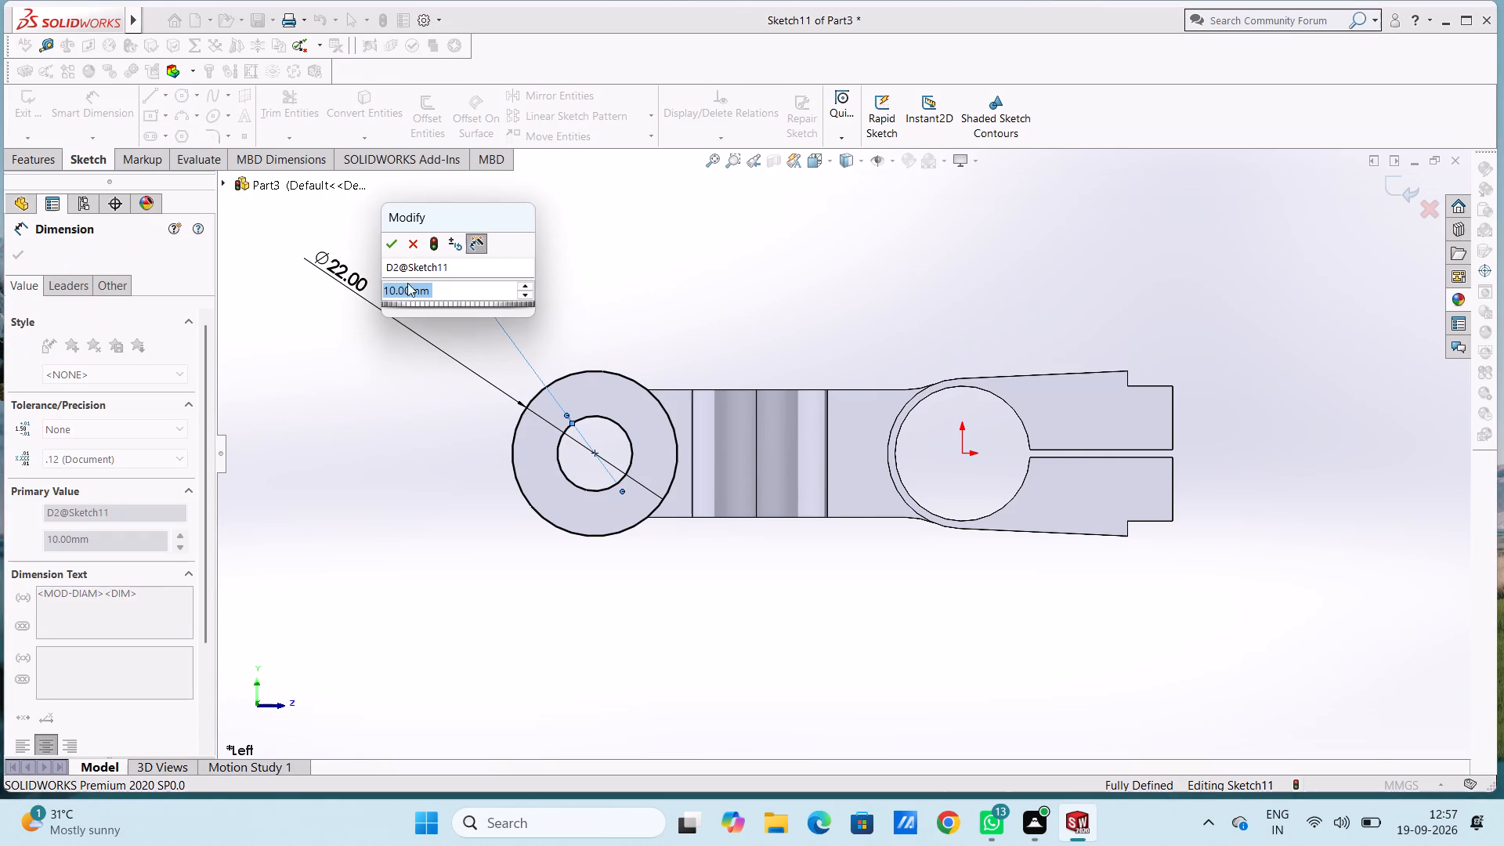
{"action": "left_click", "coordinate": [390, 254]}
{"action": "left_click", "coordinate": [389, 248]}
{"action": "left_click", "coordinate": [381, 258]}
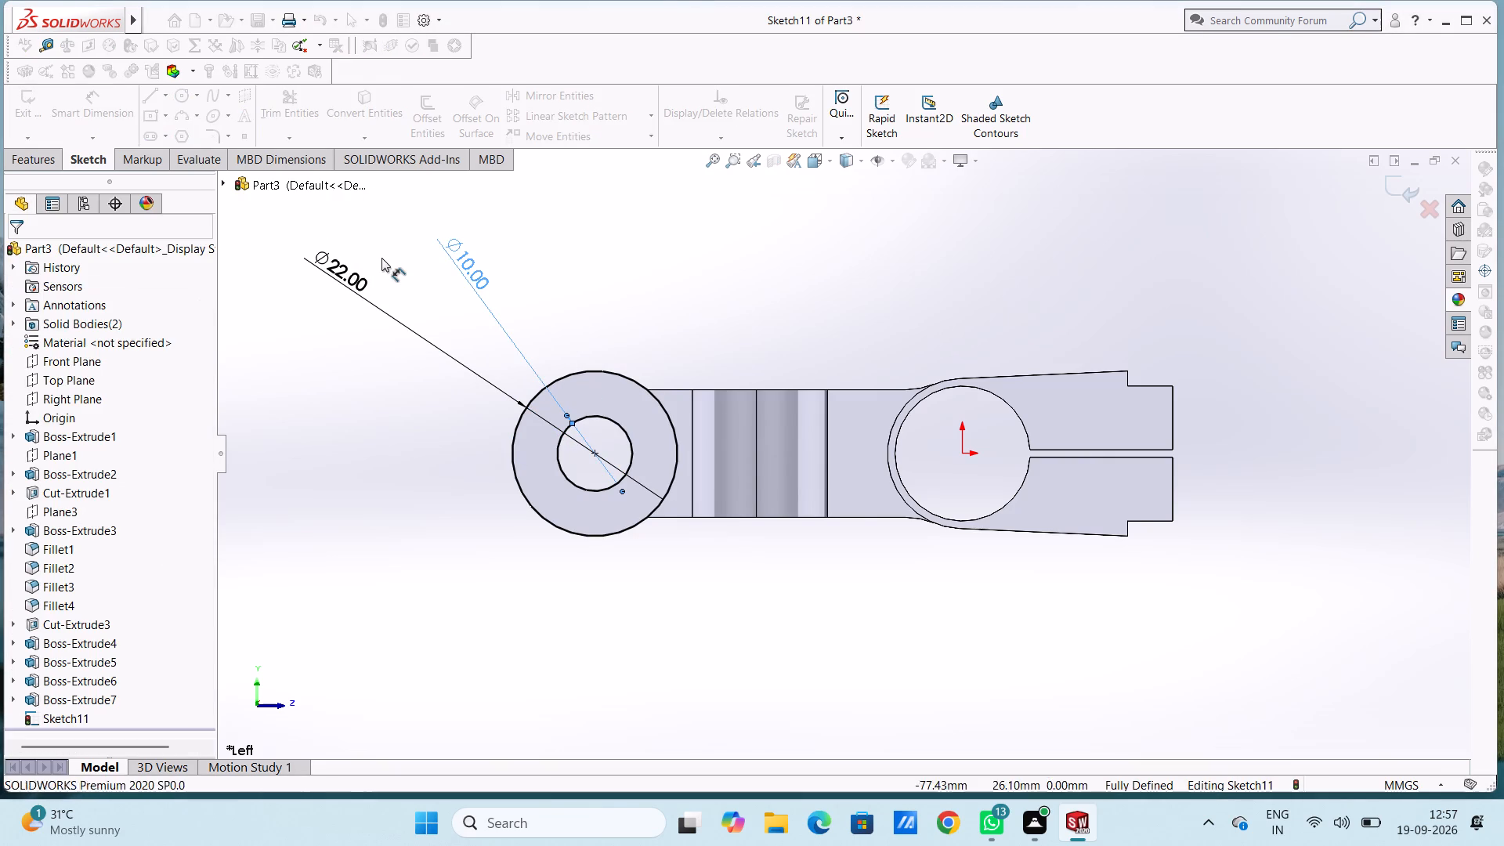
{"action": "key", "text": "Escape"}
{"action": "key", "text": "Escape"}
Extrude the 22 mm ring sketch 1 mm outward from the boss face, merged with the body.
{"action": "middle_click_drag", "start_coordinate": [403, 283], "coordinate": [420, 317]}
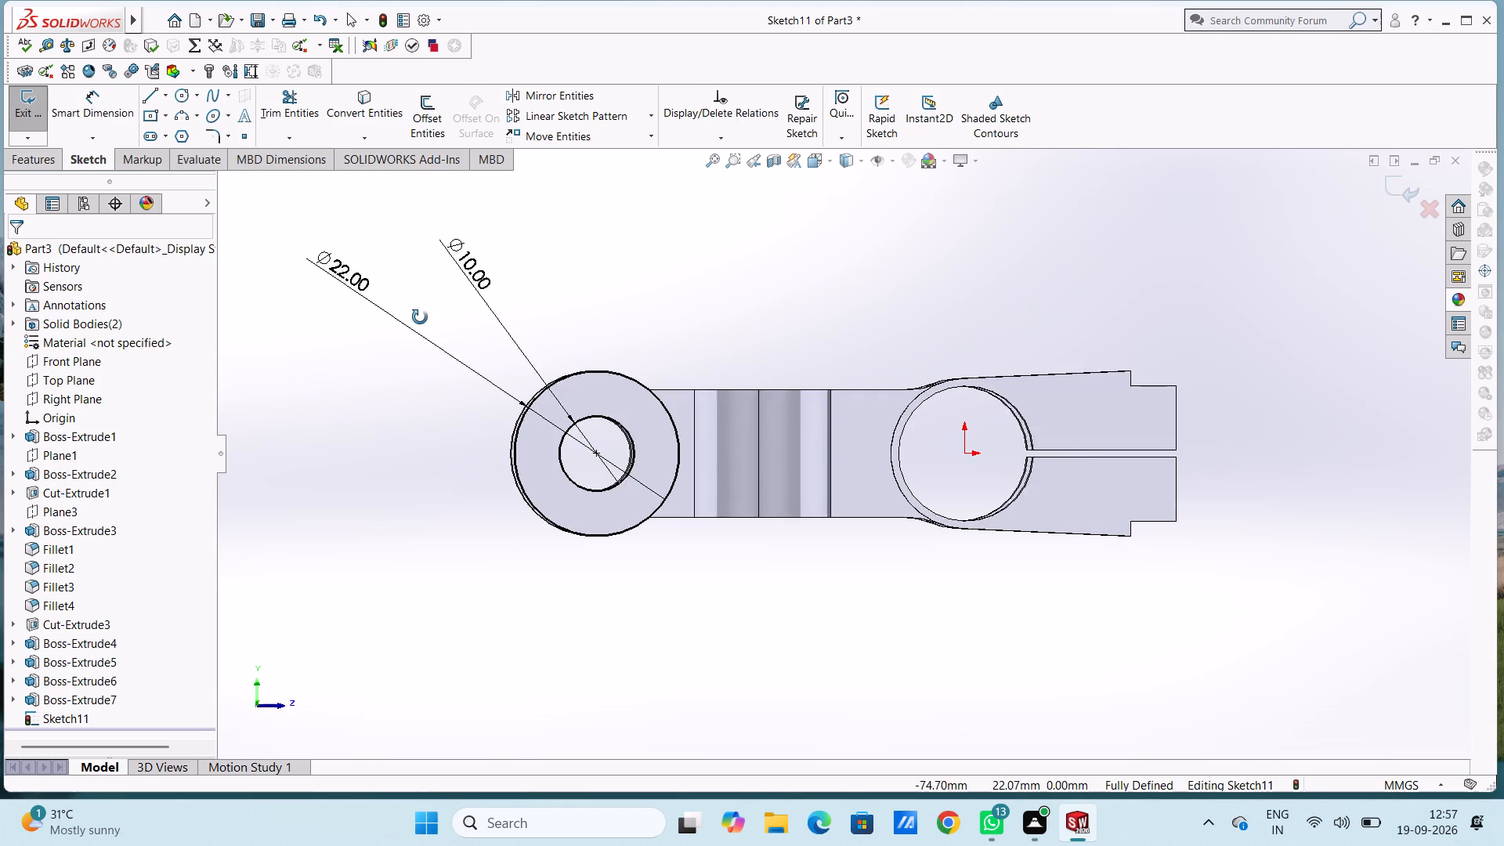
{"action": "middle_click_drag", "start_coordinate": [420, 317], "coordinate": [447, 417]}
{"action": "scroll", "coordinate": [447, 417], "scroll_direction": "up", "scroll_amount": 1}
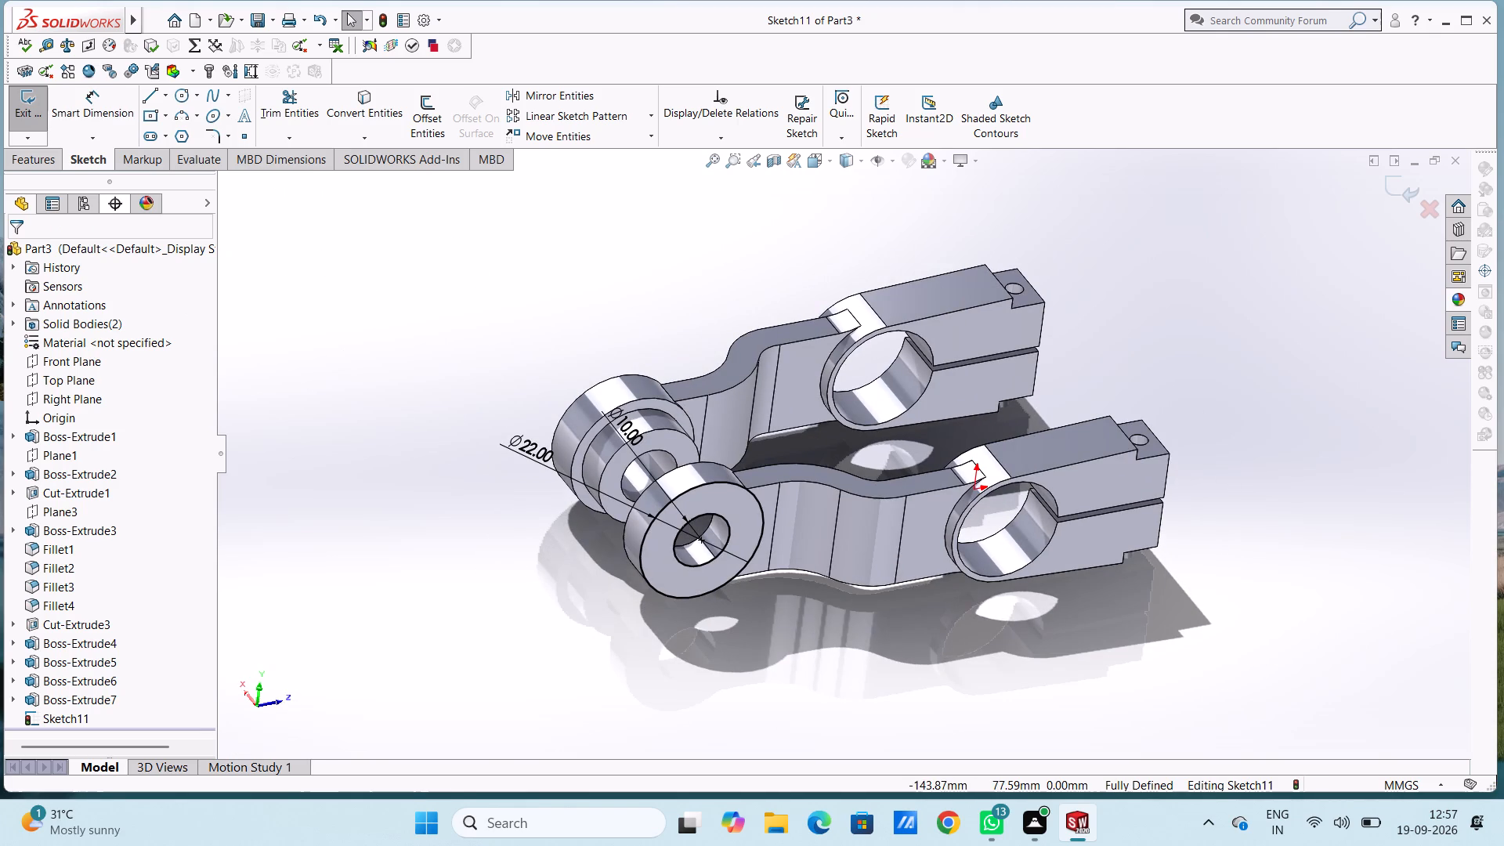
{"action": "left_click", "coordinate": [22, 161]}
{"action": "left_click", "coordinate": [28, 100]}
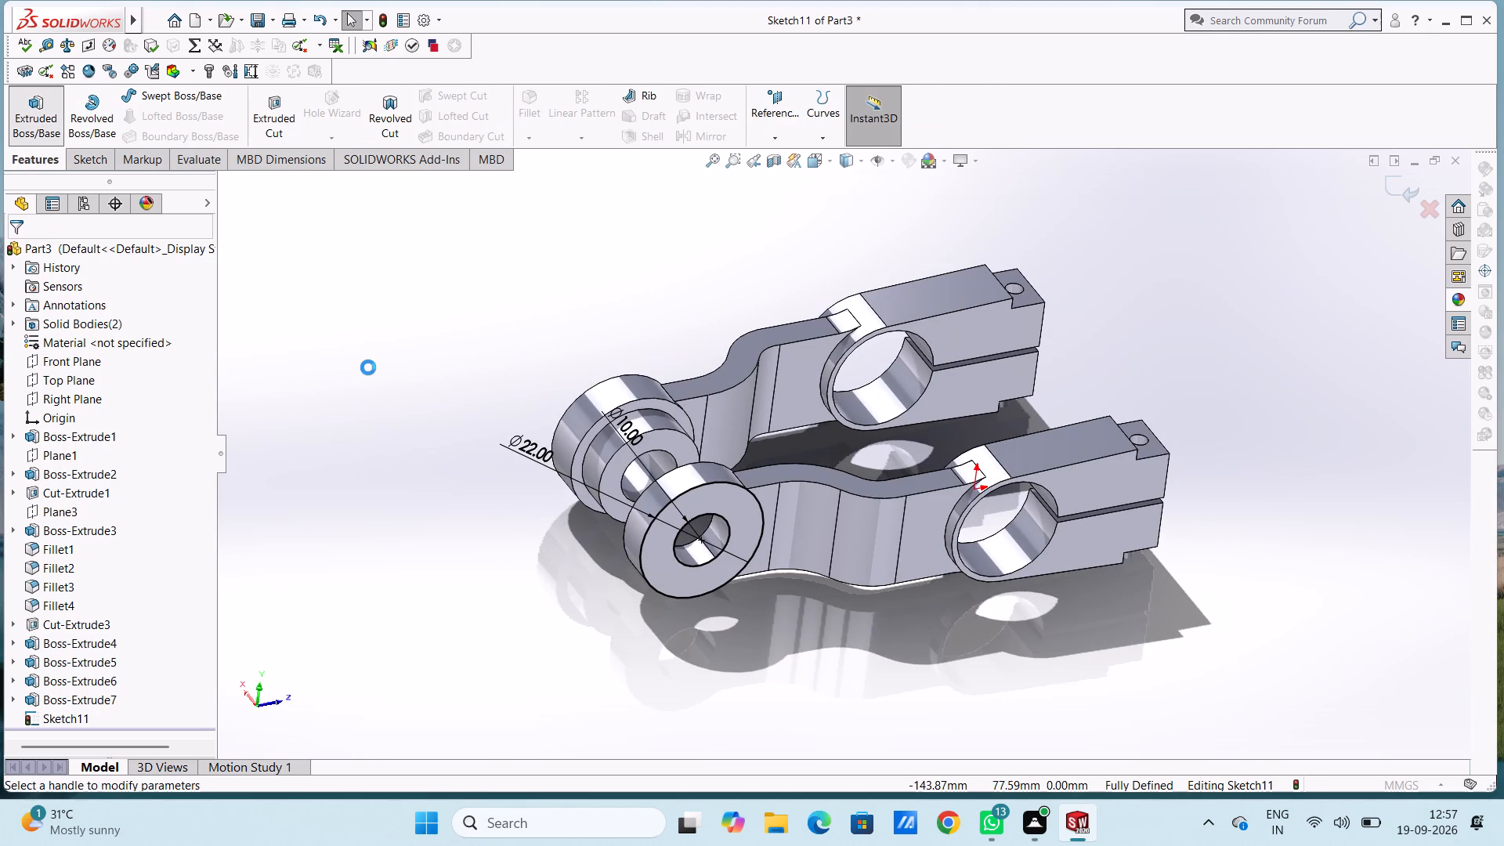
{"action": "key", "text": "1"}
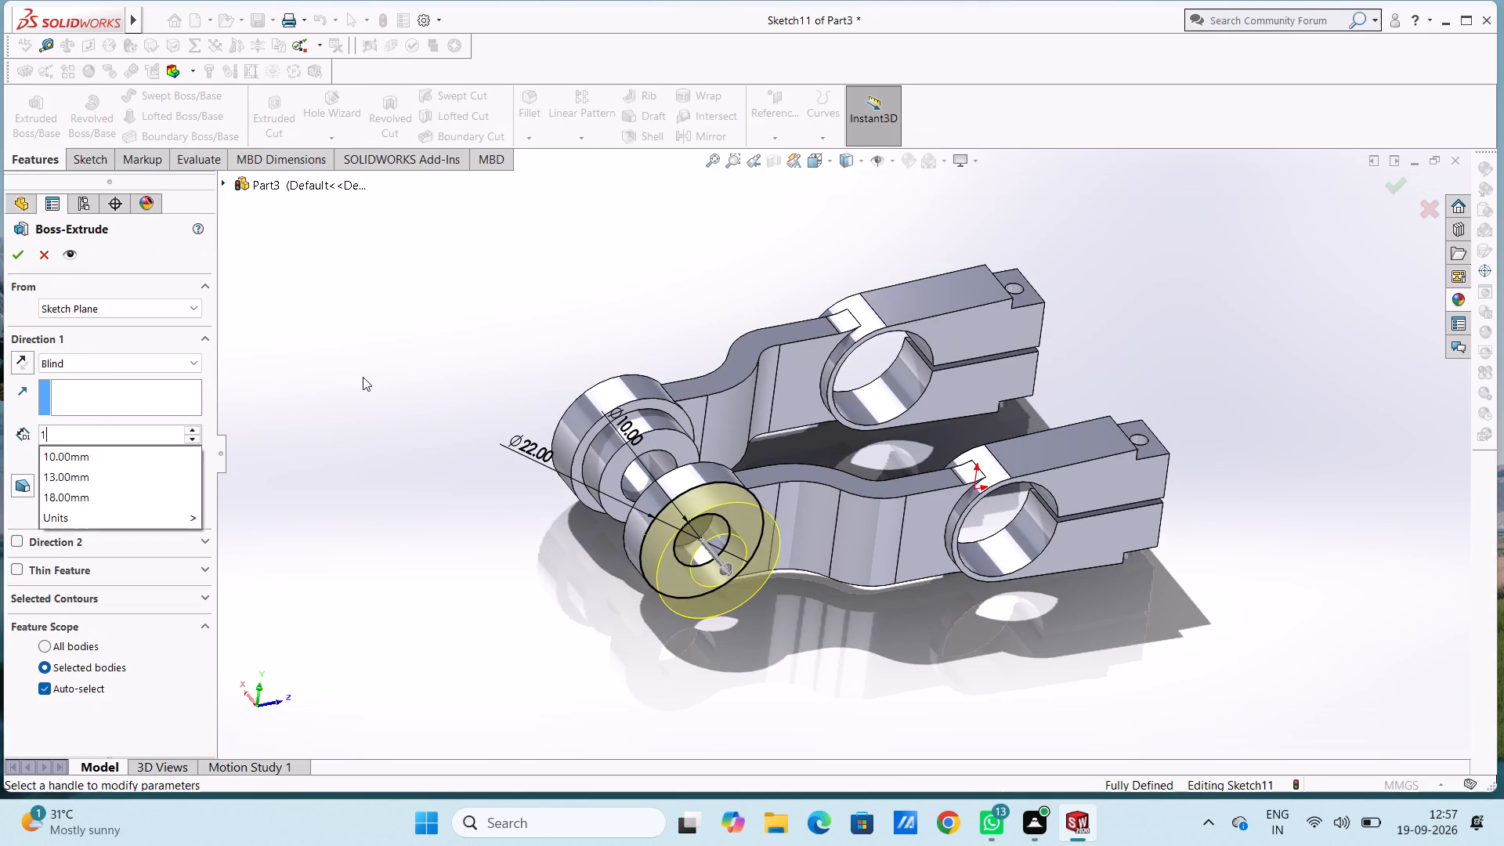
{"action": "key", "text": "Return"}
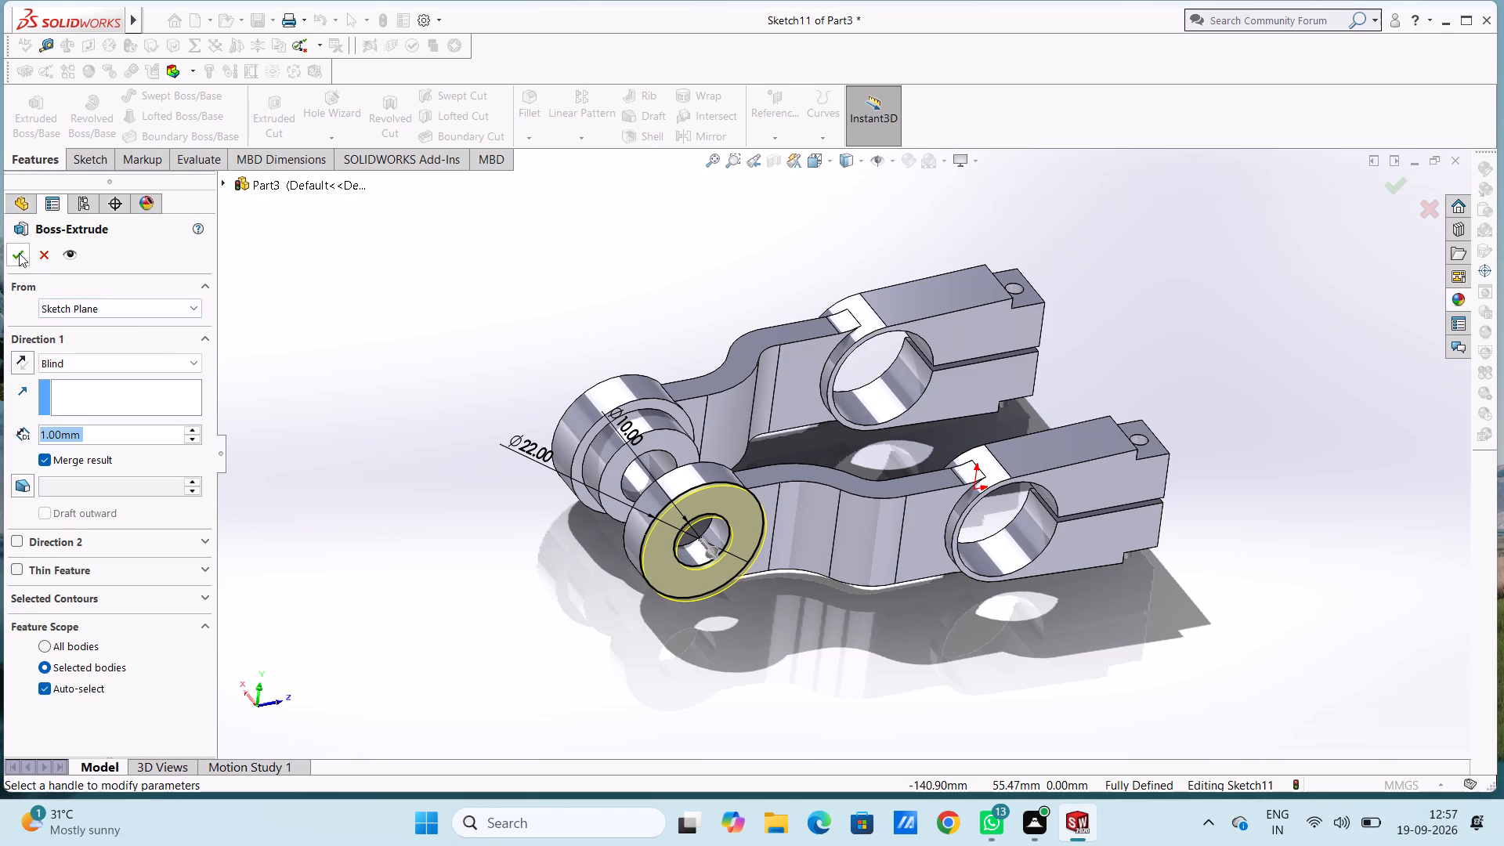
{"action": "left_click", "coordinate": [19, 253]}
{"action": "left_click", "coordinate": [308, 340]}
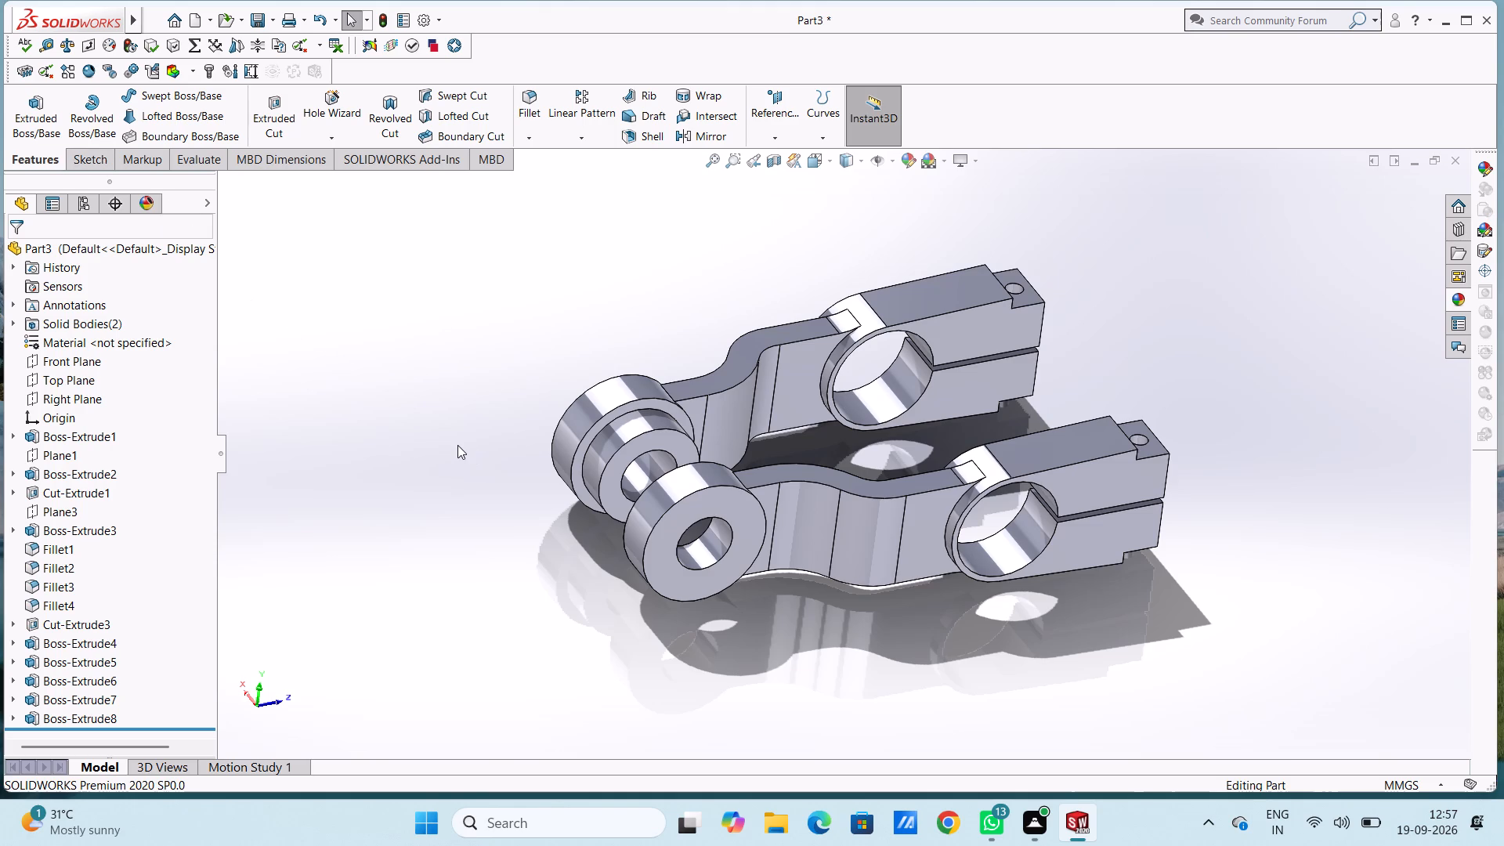
Start a sketch on the raised 22 mm ring face and draw a 5 mm radius circle centred on the hole.
{"action": "key", "text": "ctrl+3"}
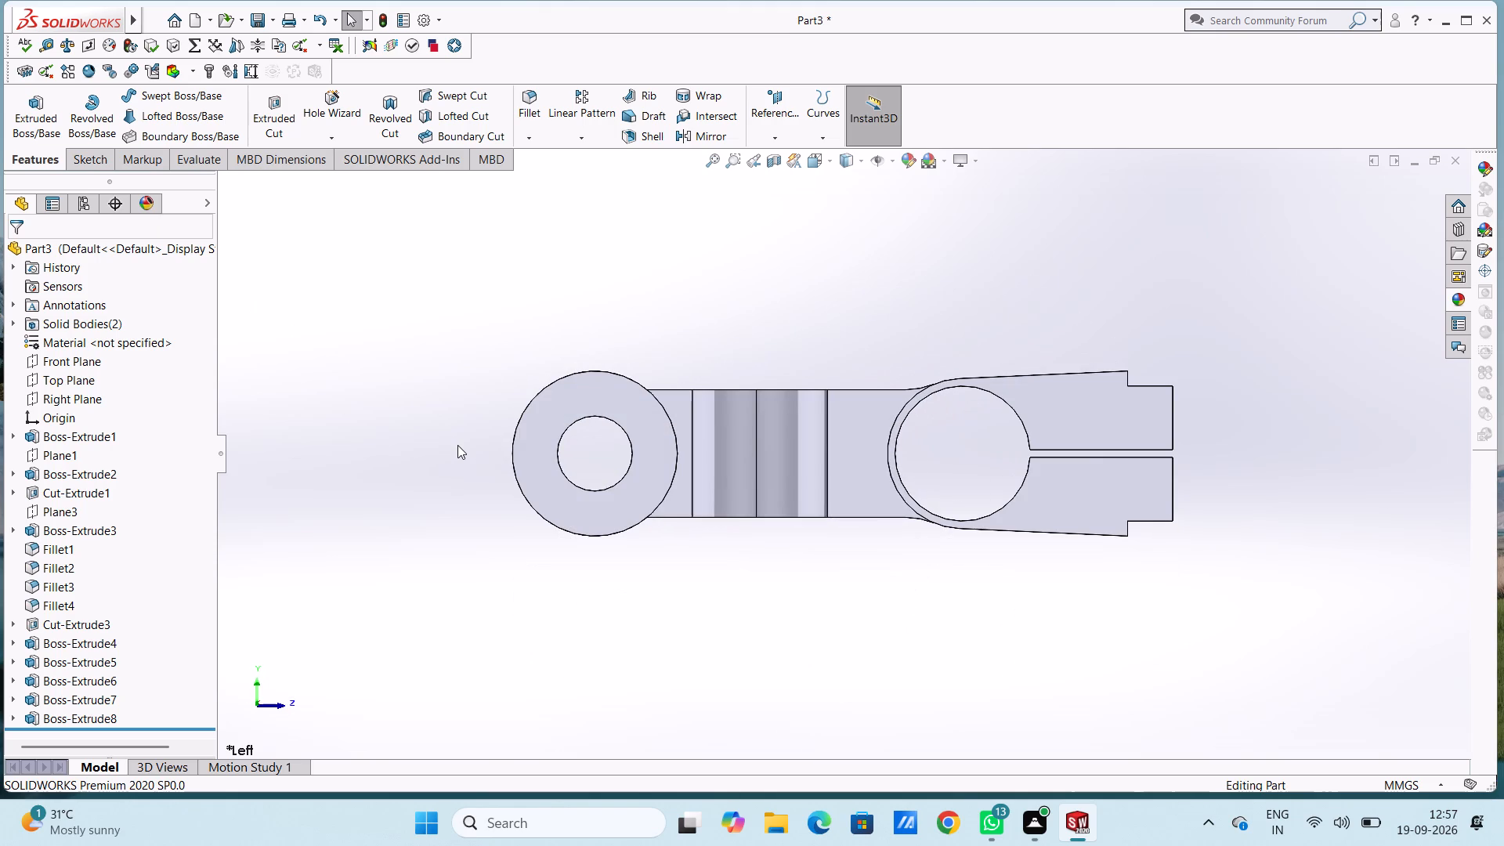
{"action": "left_click", "coordinate": [624, 396]}
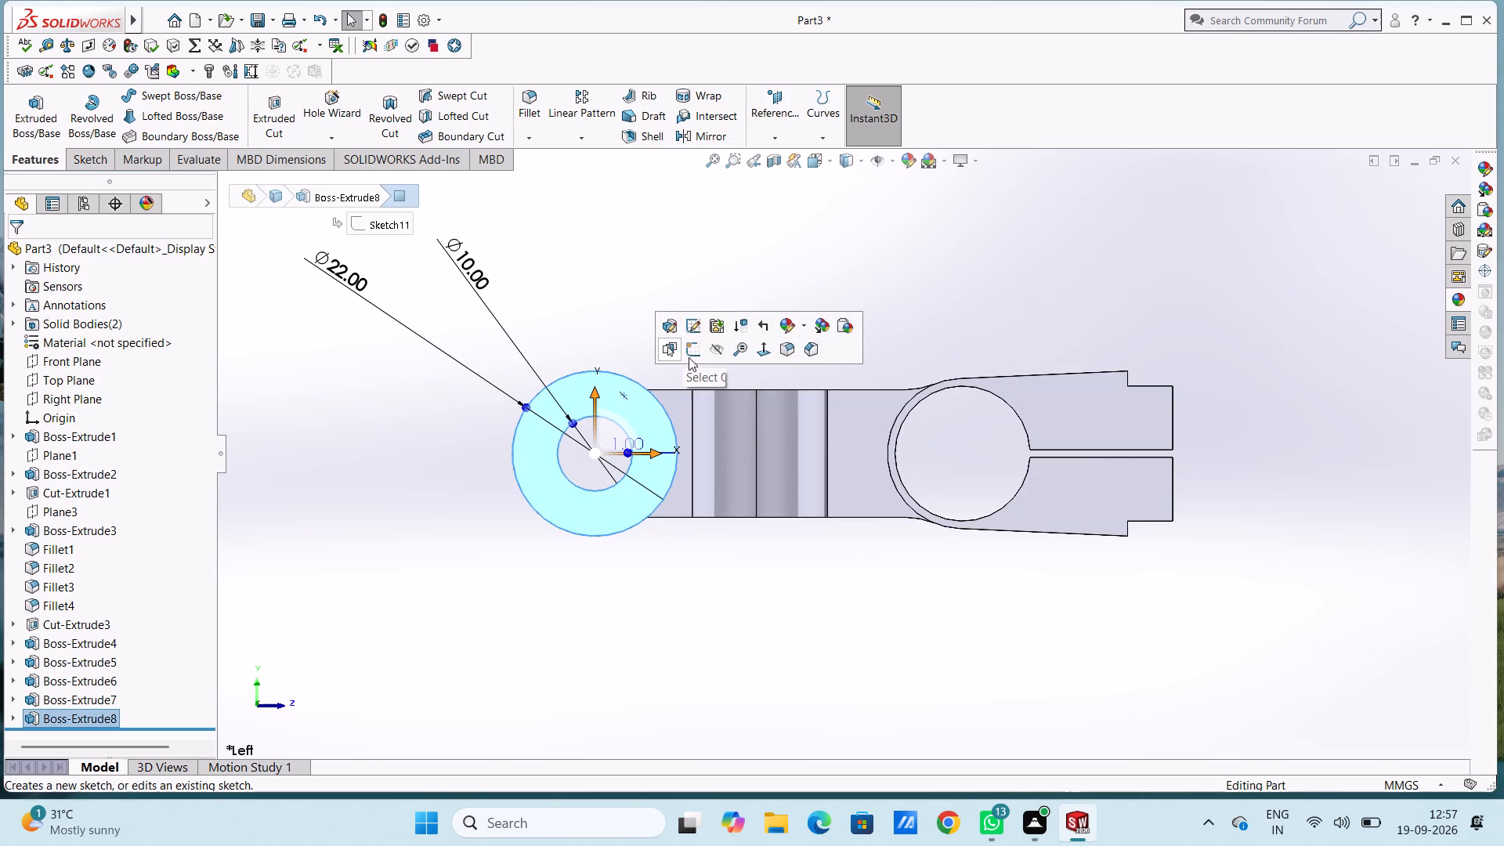
{"action": "left_click", "coordinate": [689, 357]}
{"action": "left_click", "coordinate": [598, 305]}
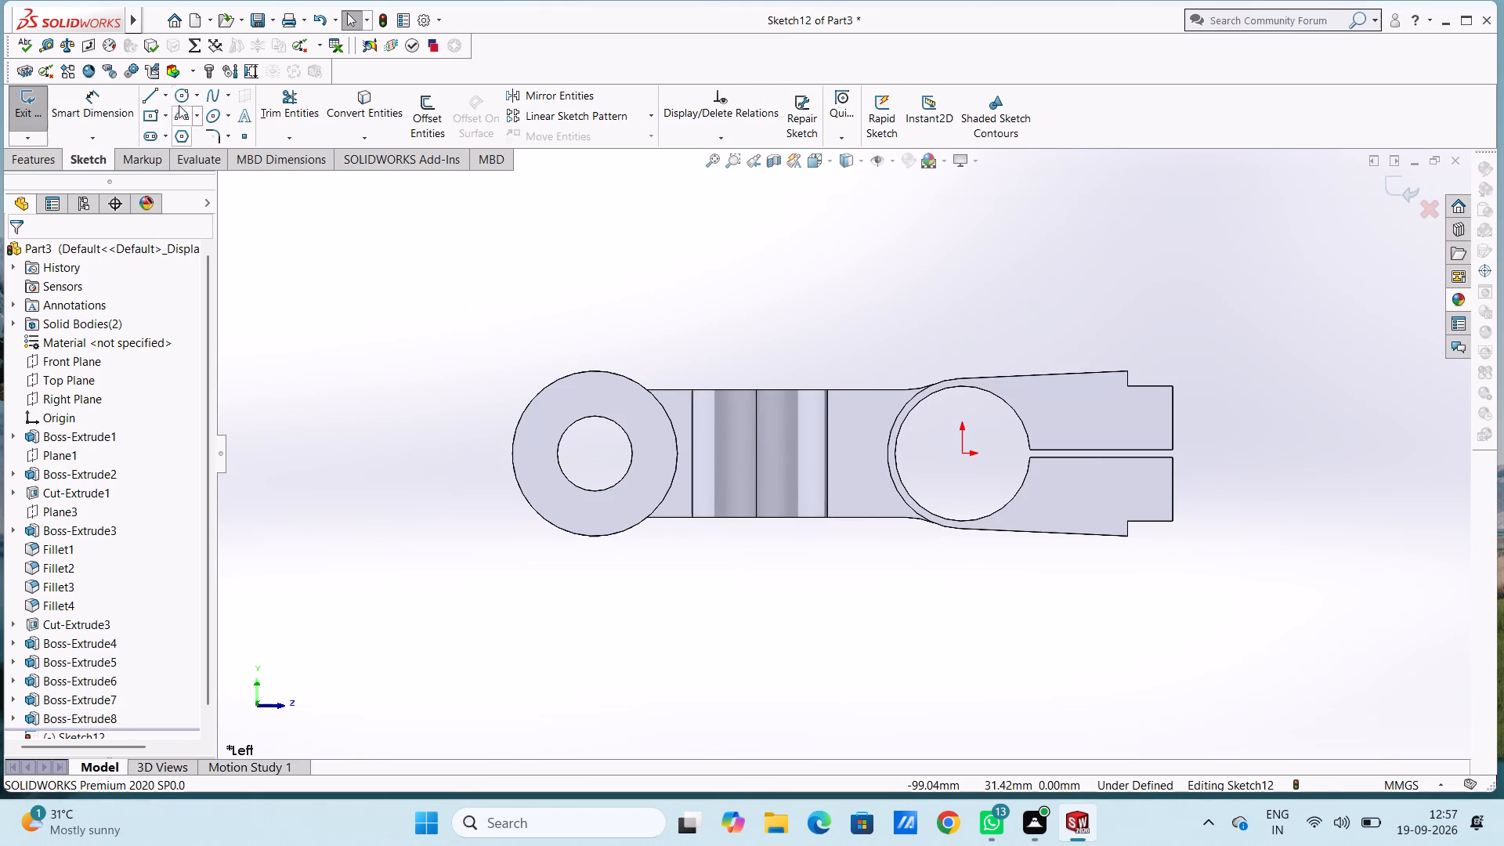
{"action": "left_click", "coordinate": [180, 96]}
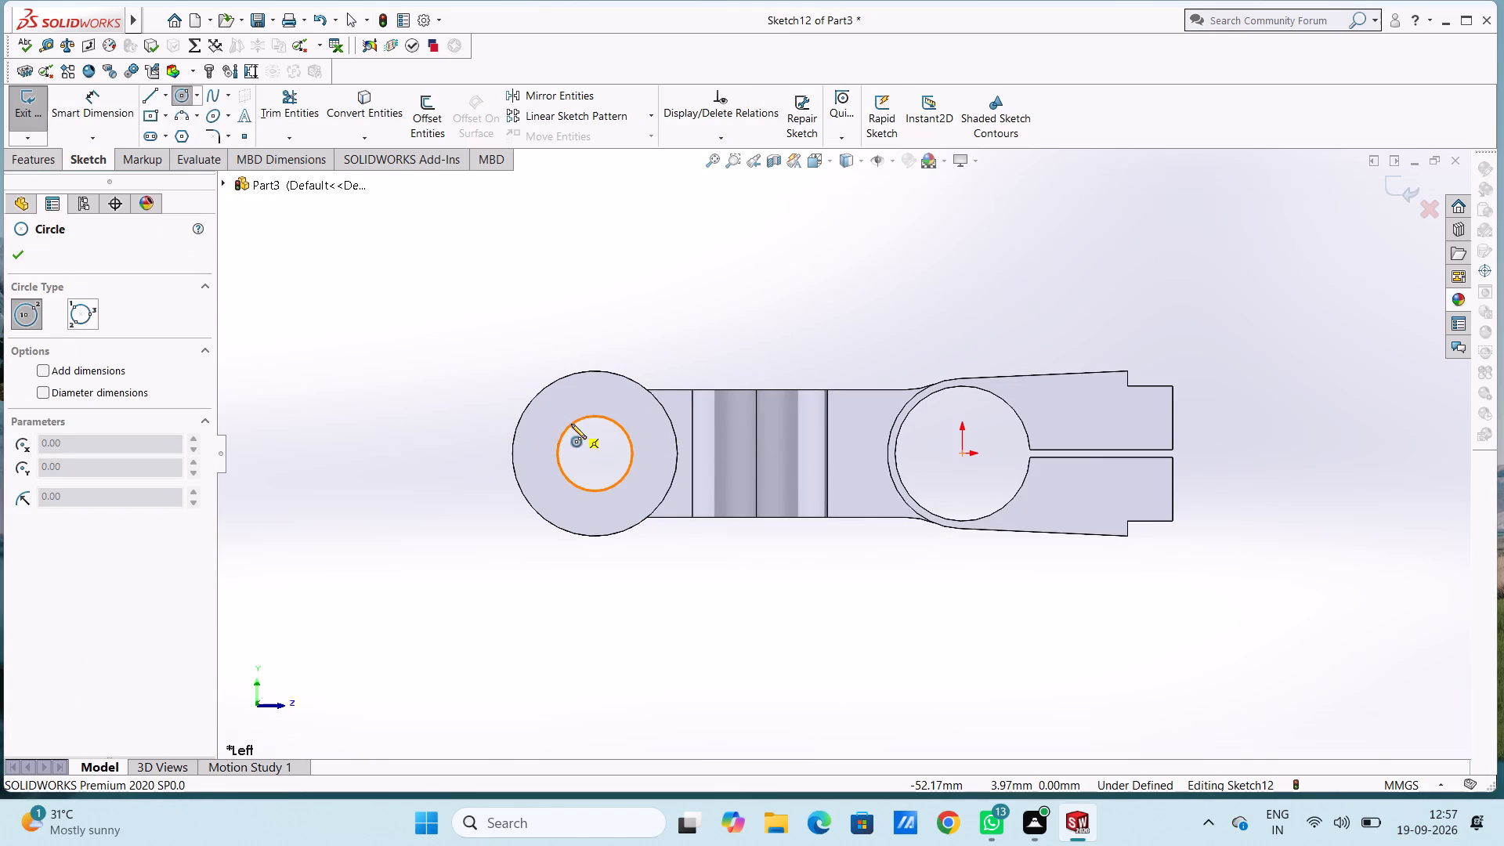
{"action": "left_click", "coordinate": [595, 452]}
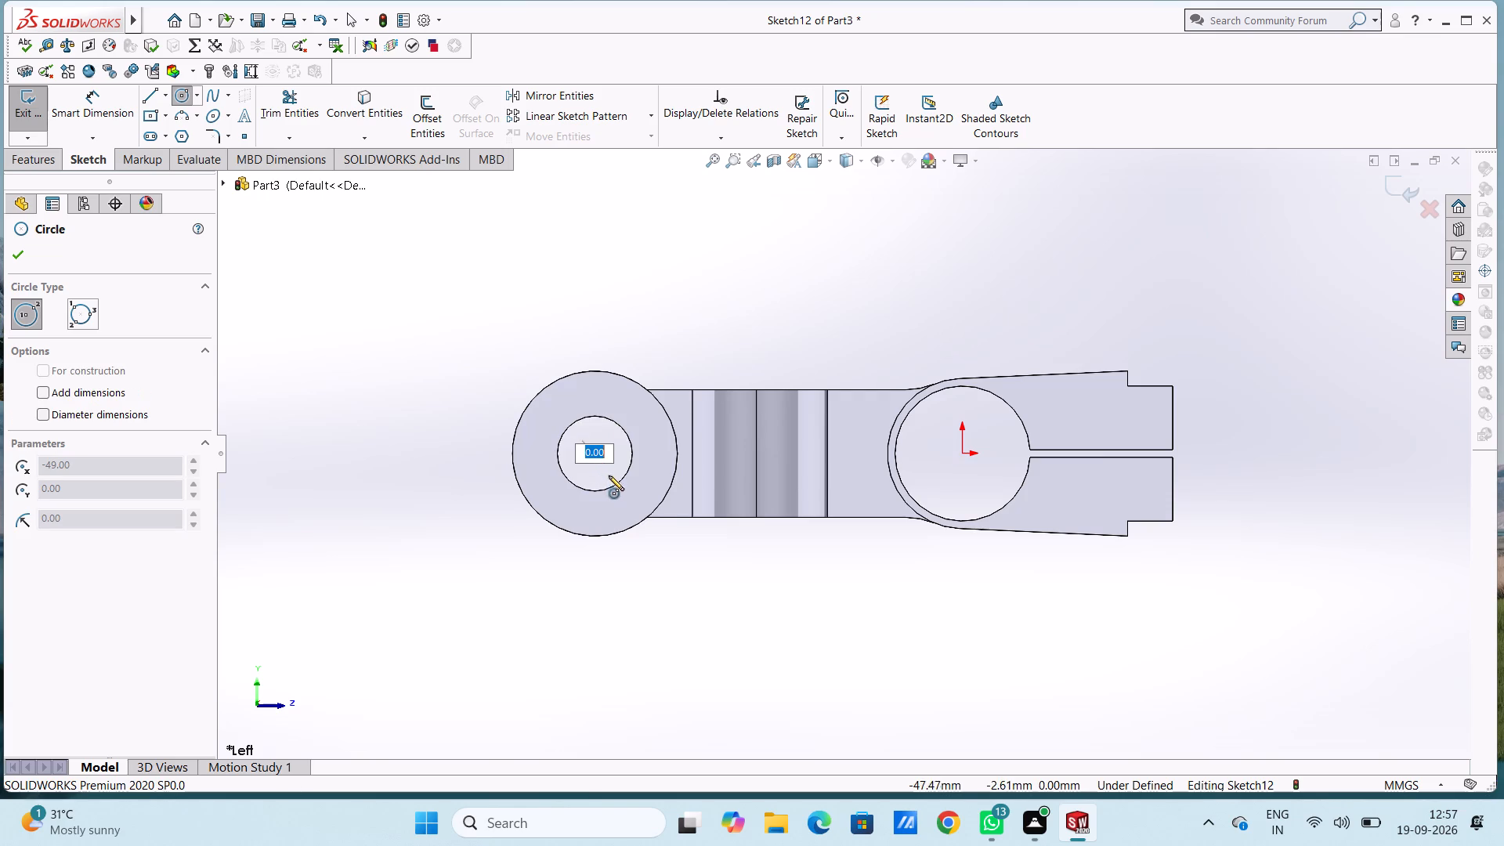
{"action": "key", "text": "5"}
{"action": "key", "text": "Return"}
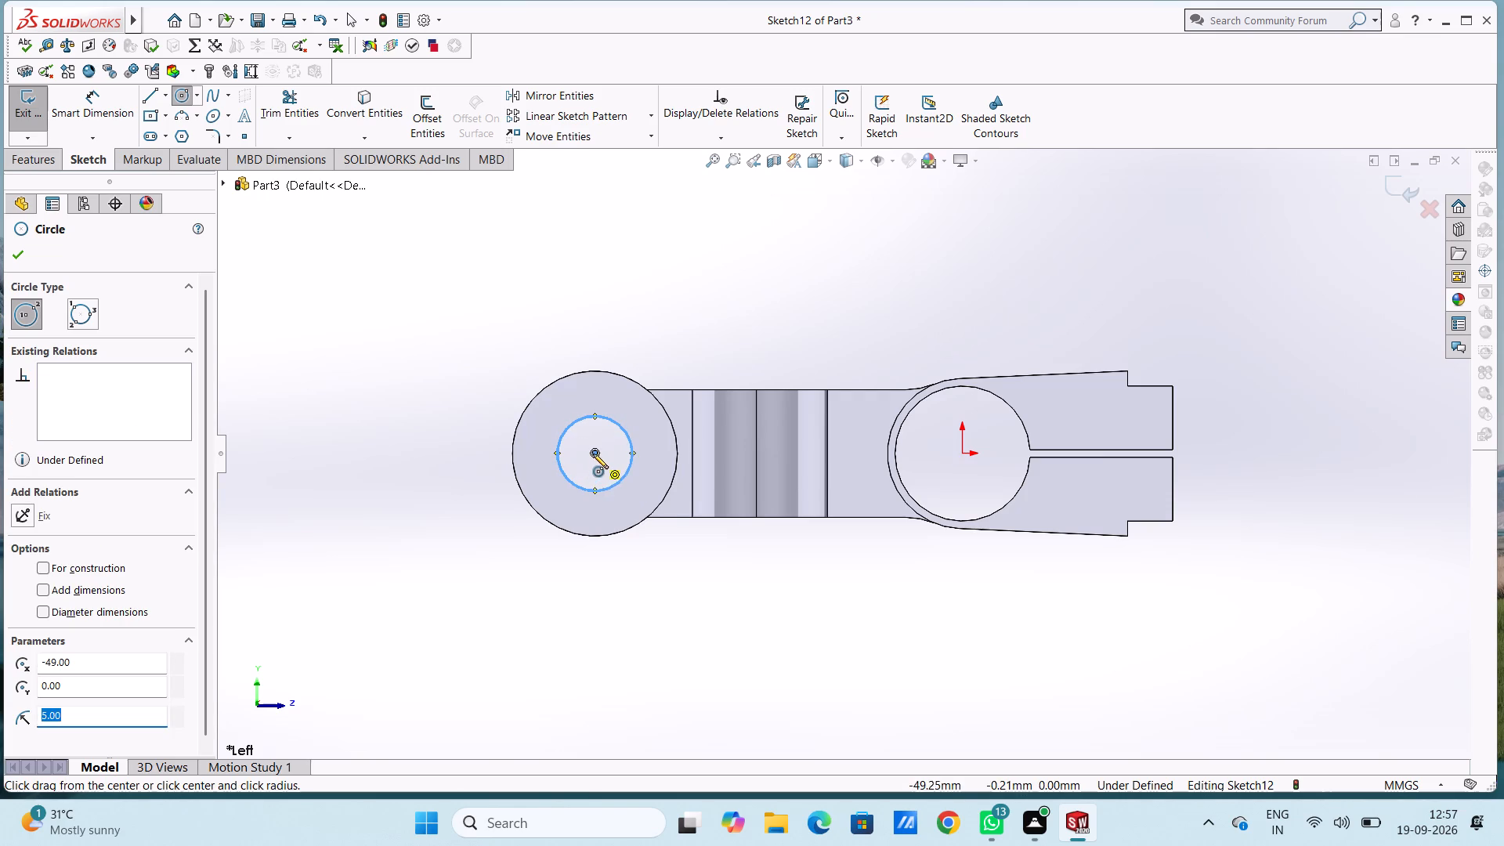
Add a concentric 9 mm radius circle around the 5 mm radius circle on the raised ring face.
{"action": "left_click", "coordinate": [594, 452]}
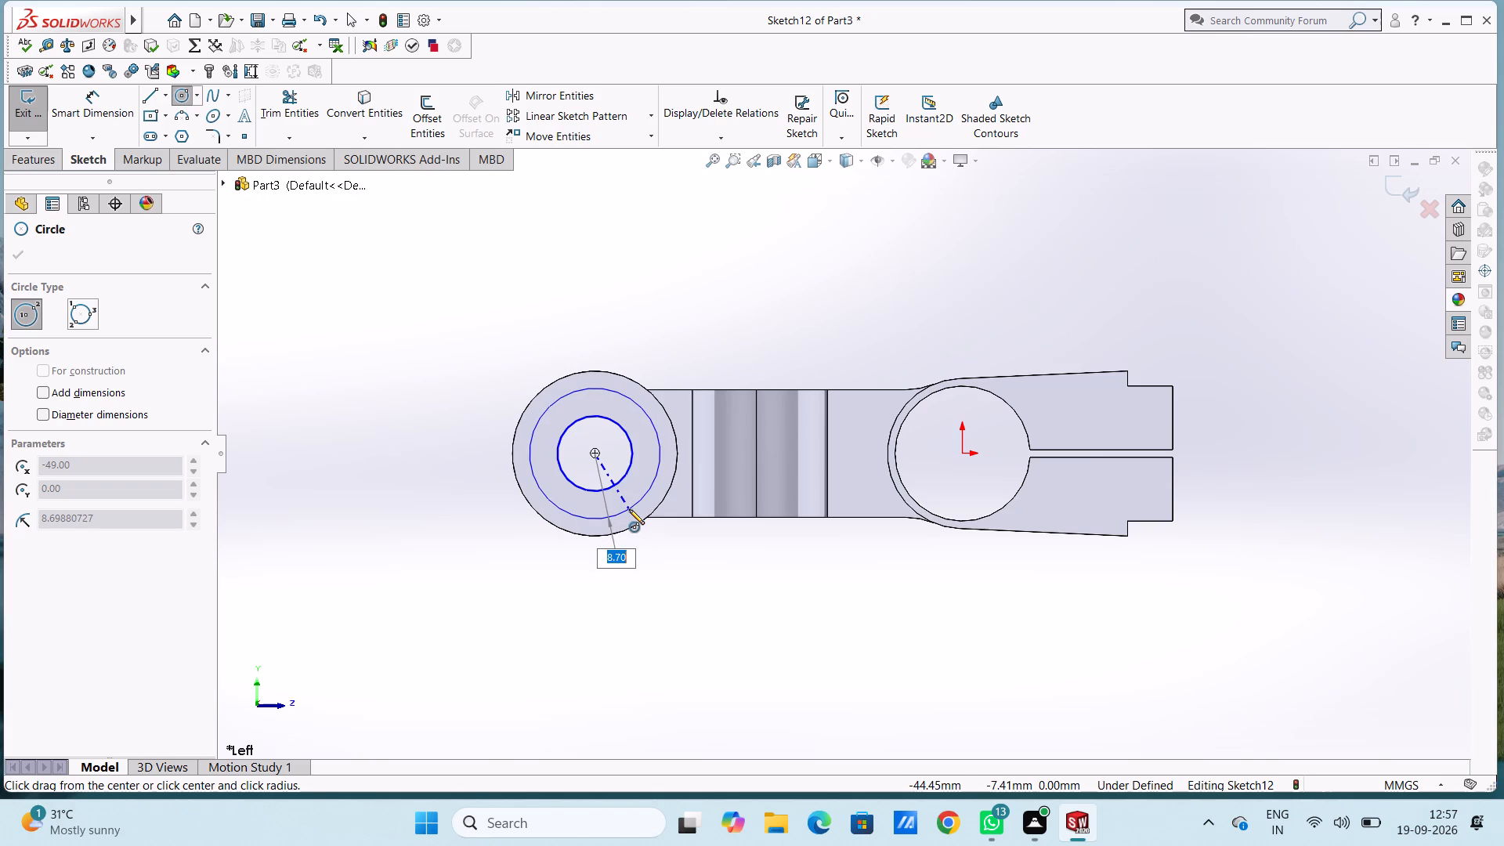
{"action": "key", "text": "9"}
{"action": "key", "text": "Return"}
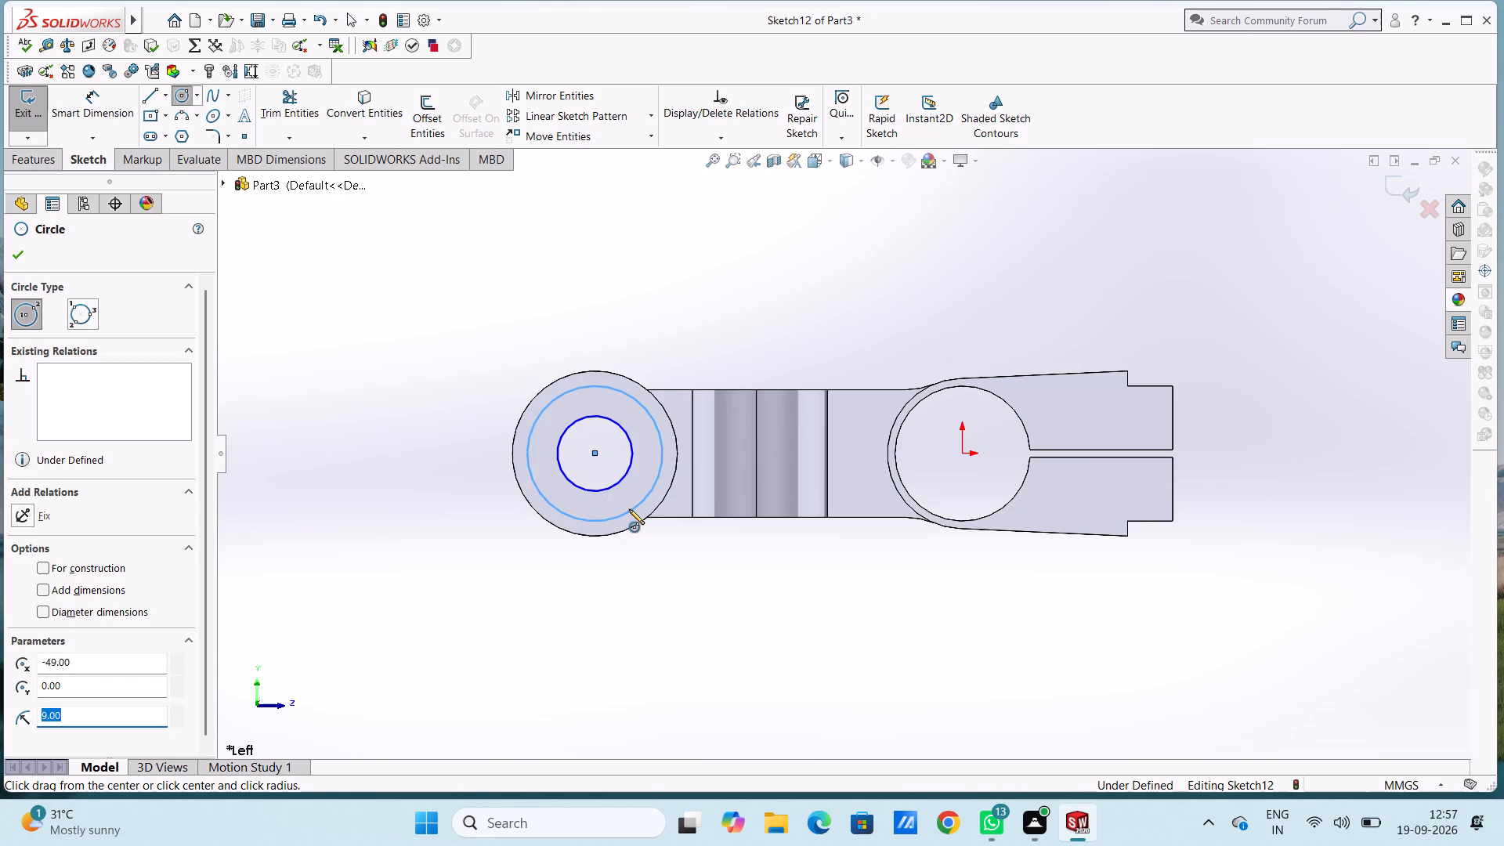
{"action": "left_click", "coordinate": [22, 255]}
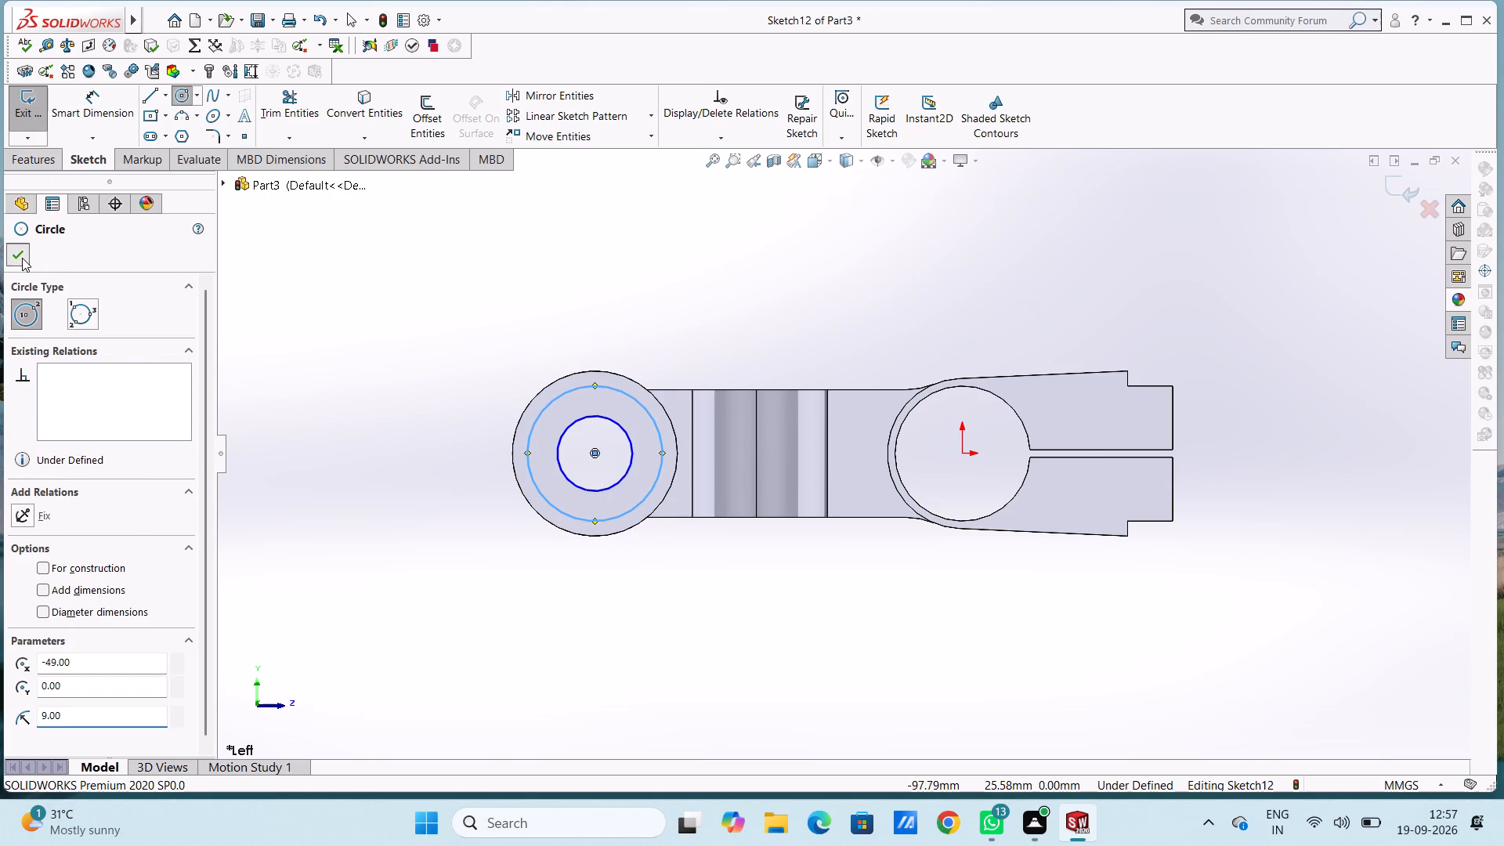
Dimension the outer circle's diameter as 18 mm and the inner circle's diameter as 10 mm.
{"action": "left_click", "coordinate": [92, 101]}
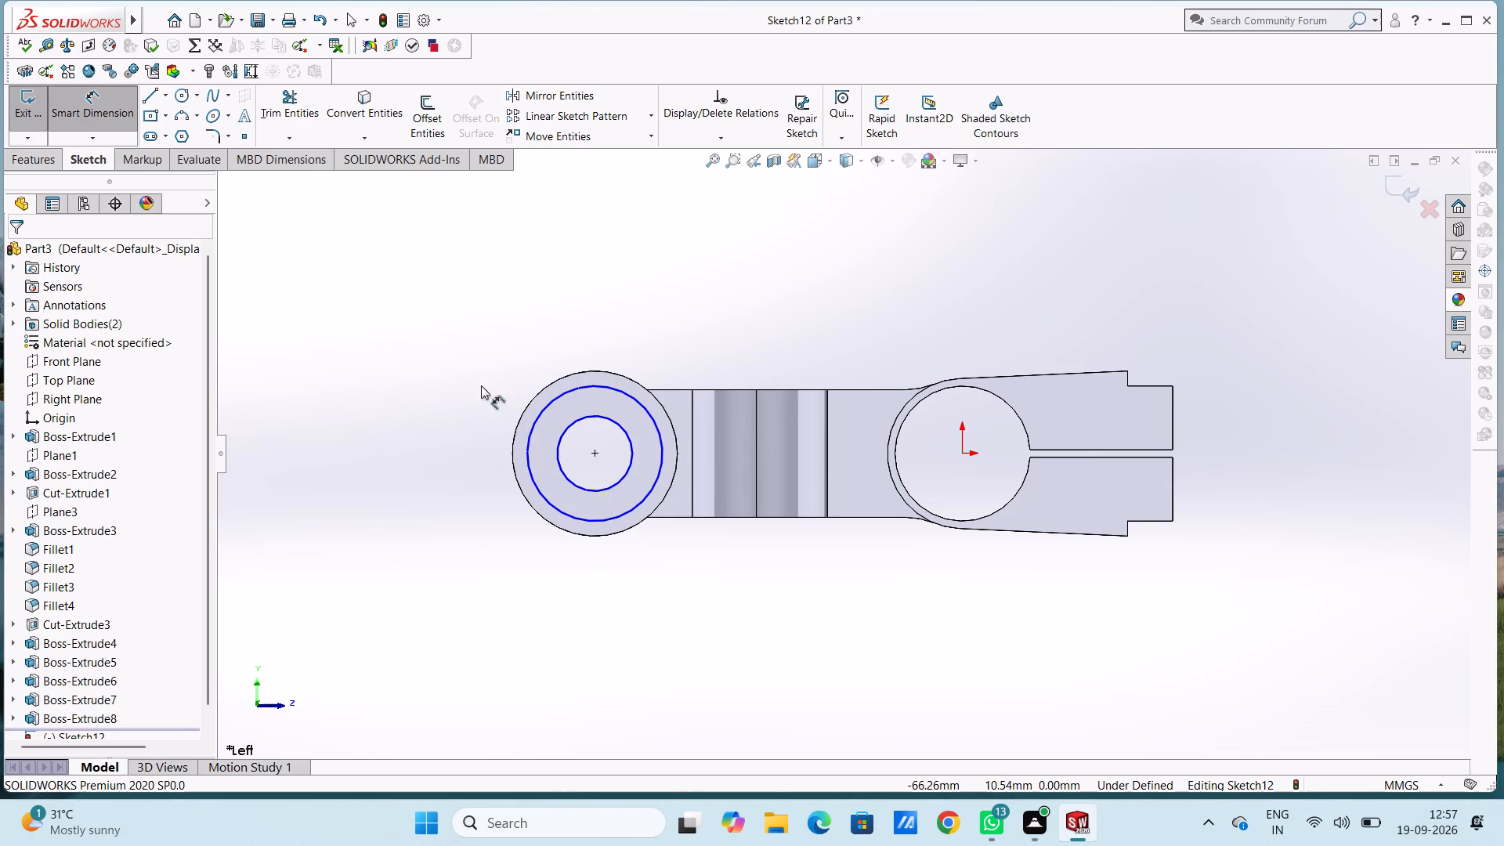
{"action": "left_click_drag", "start_coordinate": [546, 411], "coordinate": [533, 407]}
{"action": "left_click", "coordinate": [353, 290]}
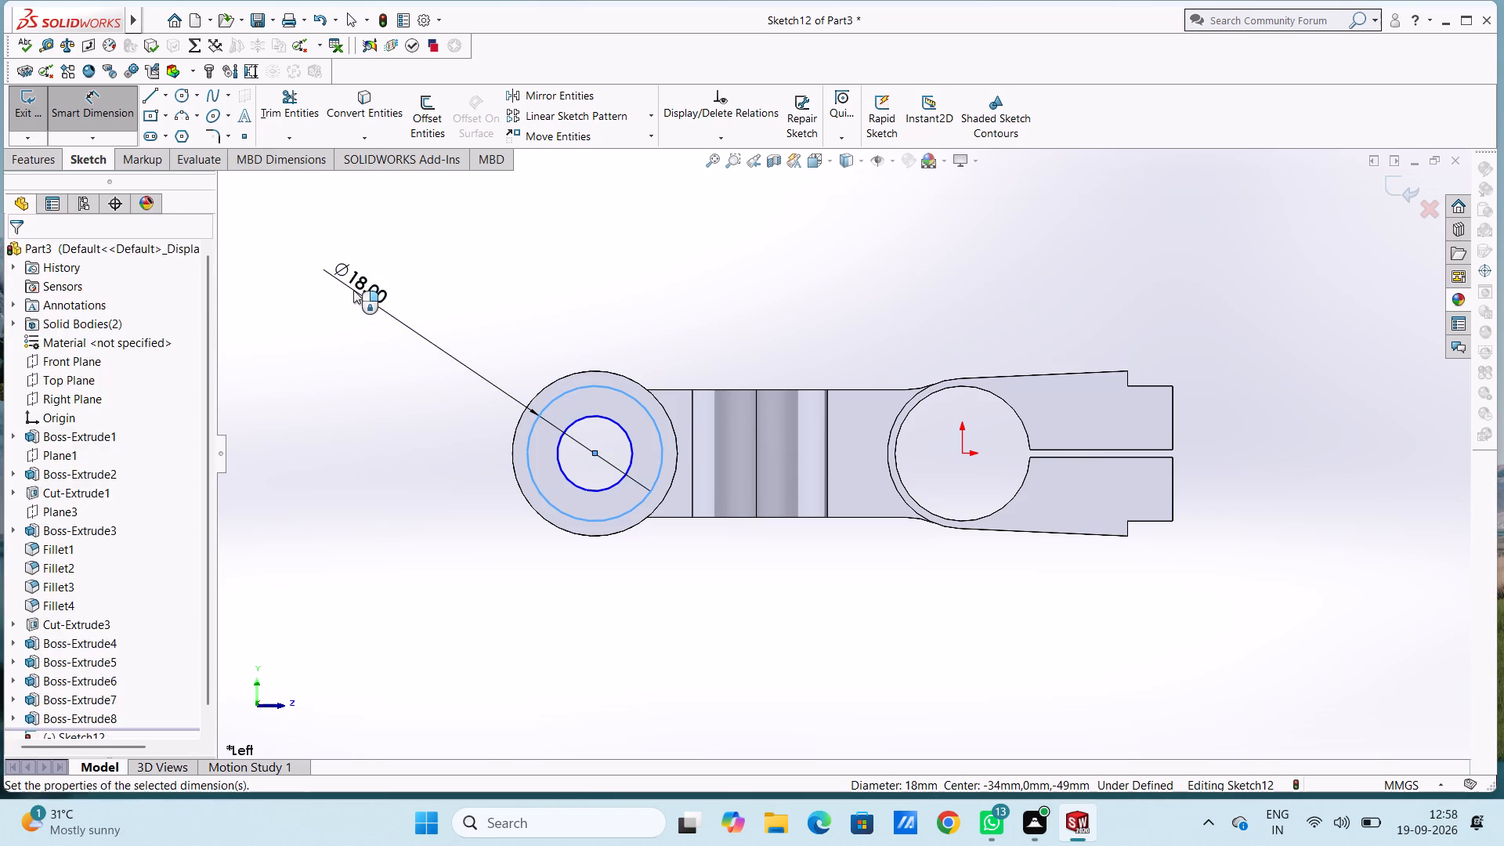
{"action": "left_click", "coordinate": [288, 271]}
{"action": "left_click", "coordinate": [299, 331]}
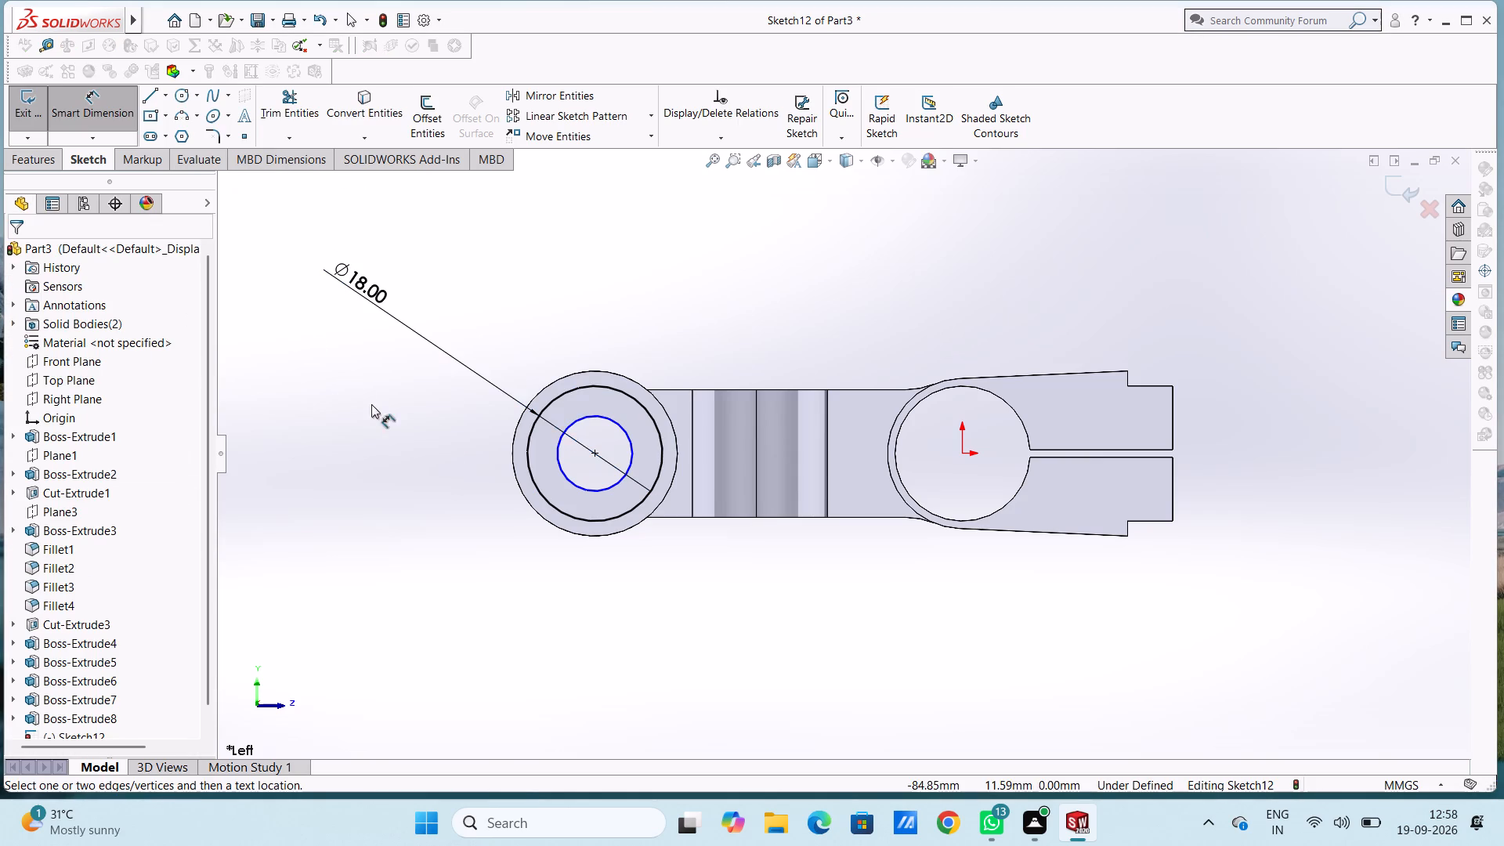
{"action": "left_click_drag", "start_coordinate": [569, 431], "coordinate": [572, 424]}
{"action": "left_click", "coordinate": [893, 258]}
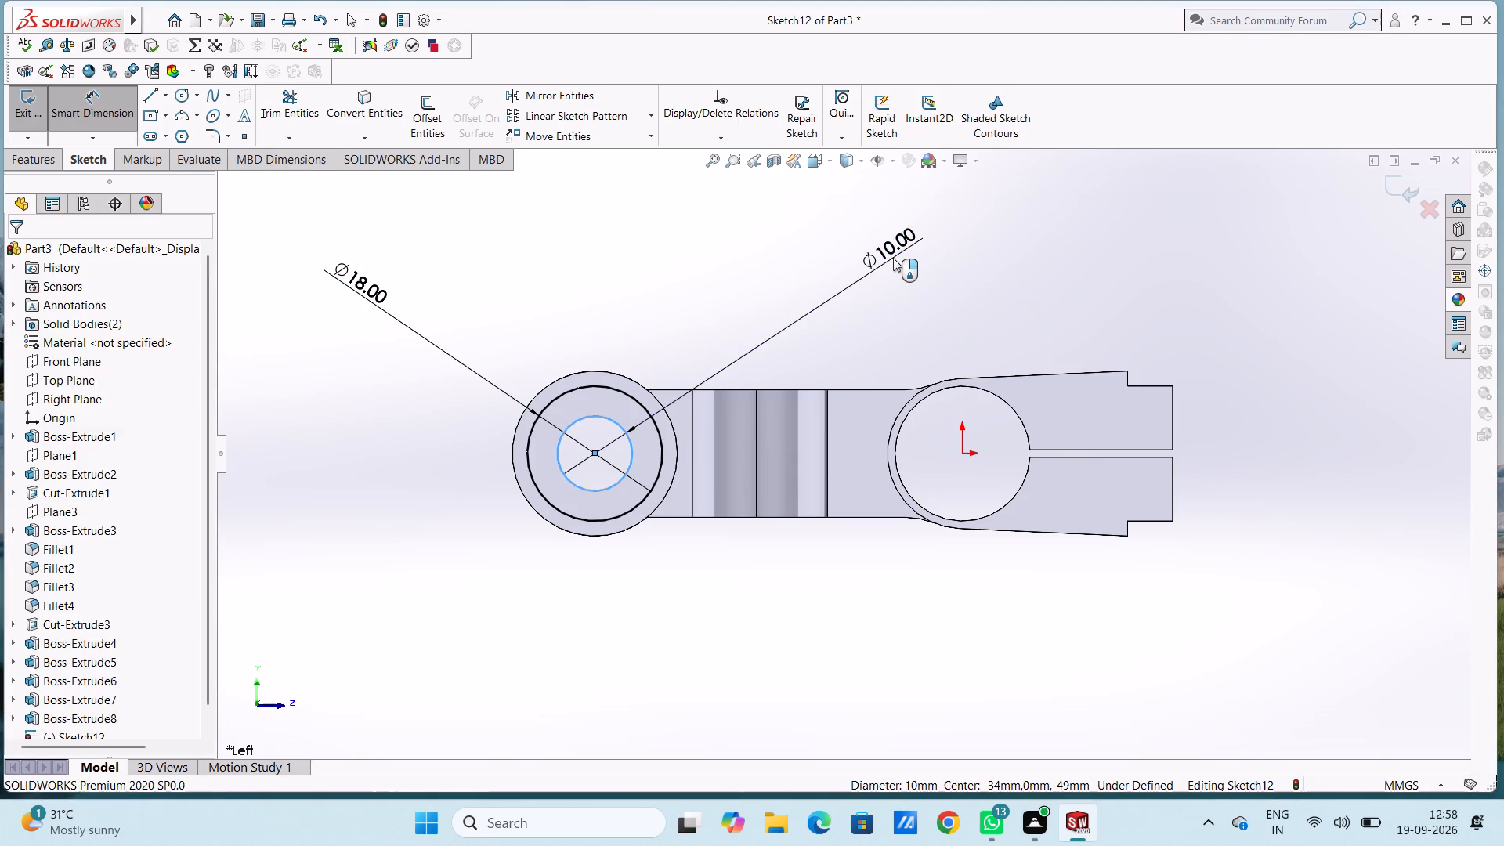
{"action": "left_click", "coordinate": [822, 237]}
{"action": "left_click", "coordinate": [736, 266]}
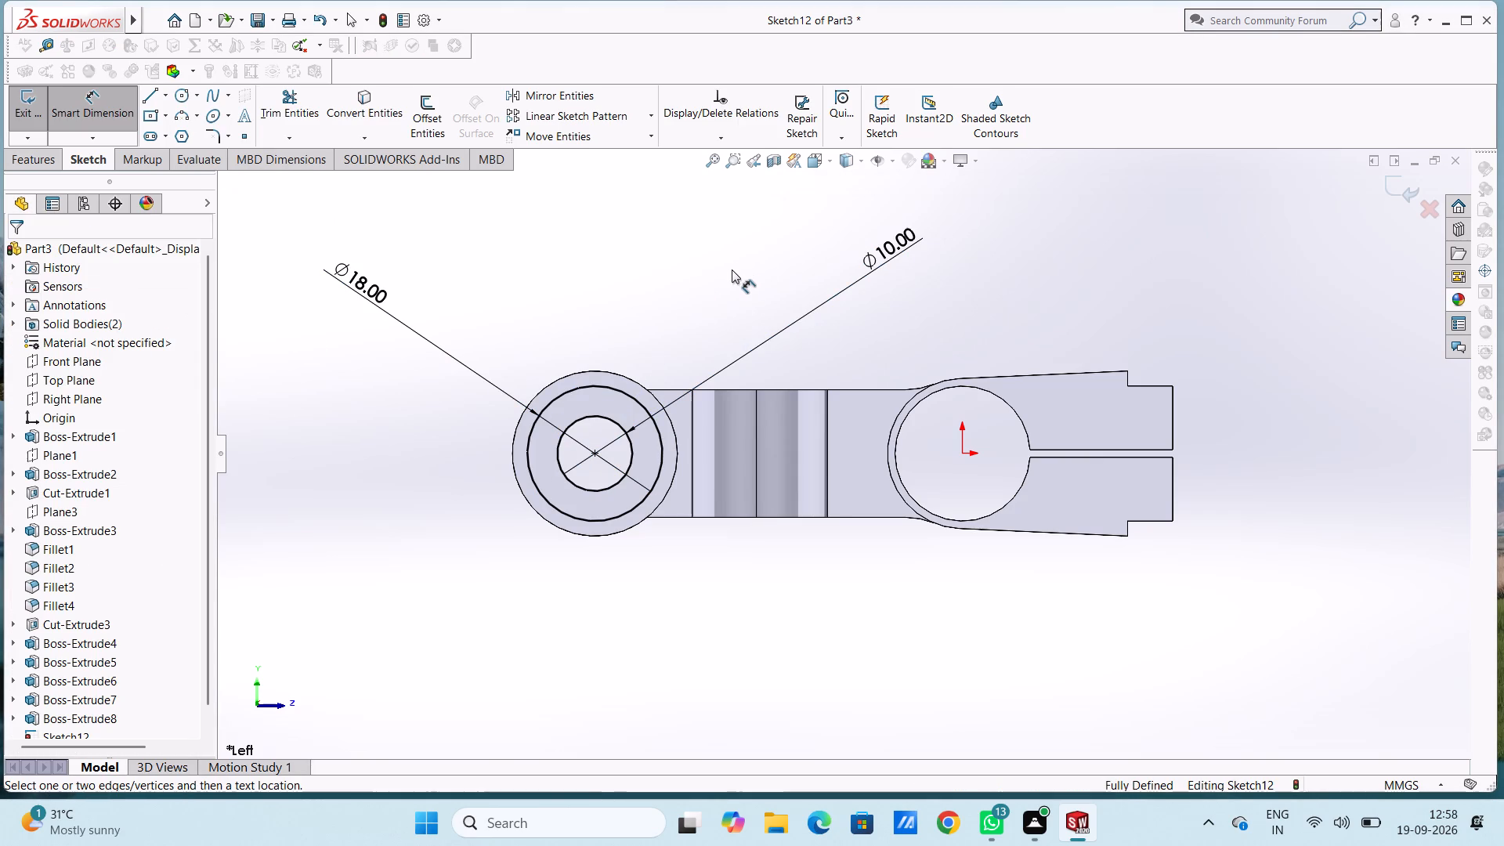
{"action": "key", "text": "Escape"}
{"action": "key", "text": "Escape"}
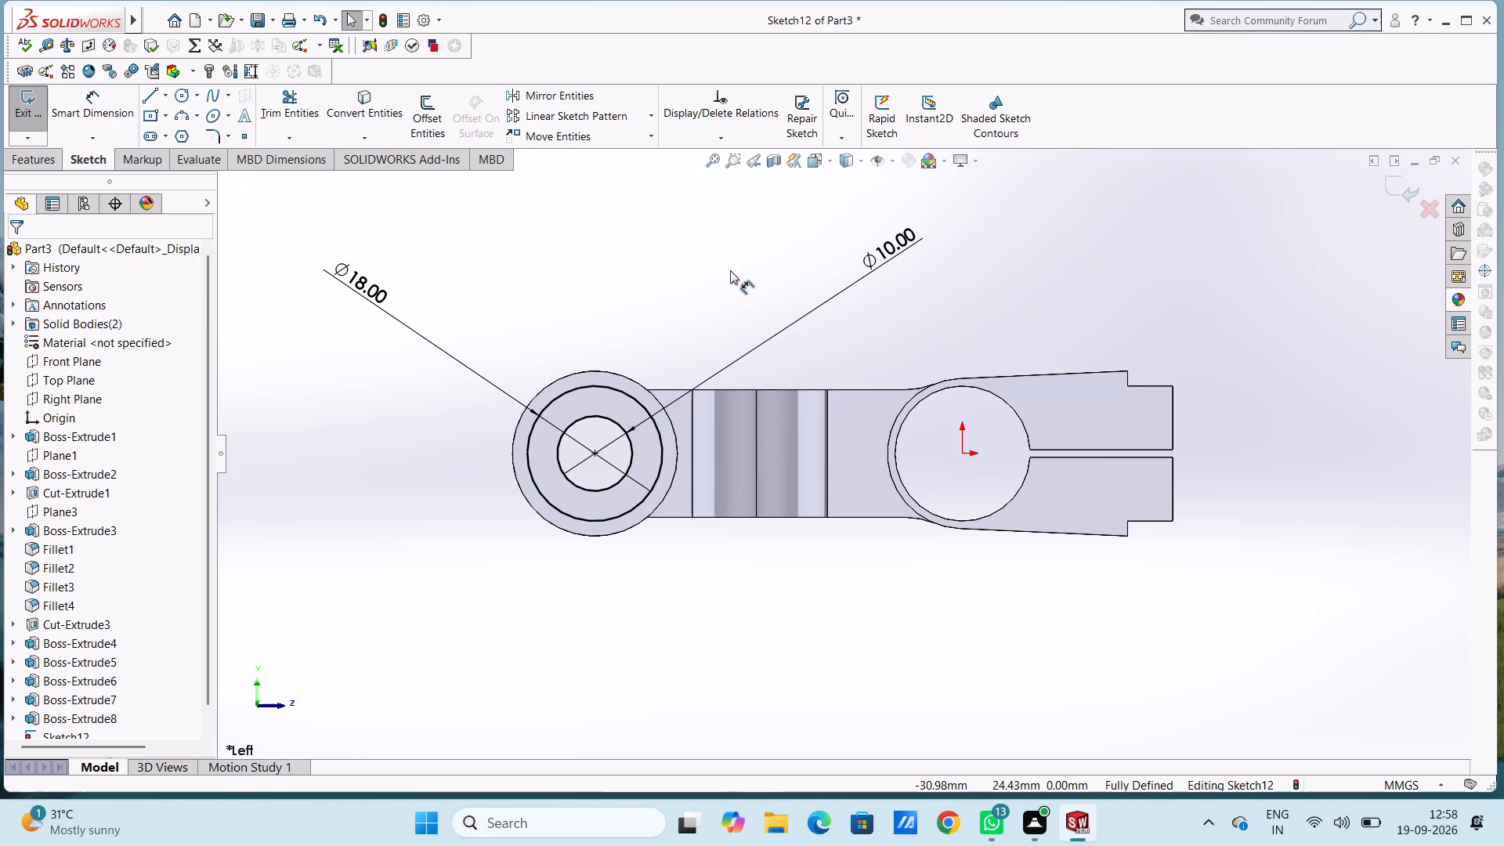
Extrude the 18 mm ring sketch 13 mm in the reversed direction, towards the opposite arm's boss, merged with the body.
{"action": "middle_click_drag", "start_coordinate": [590, 280], "coordinate": [625, 413]}
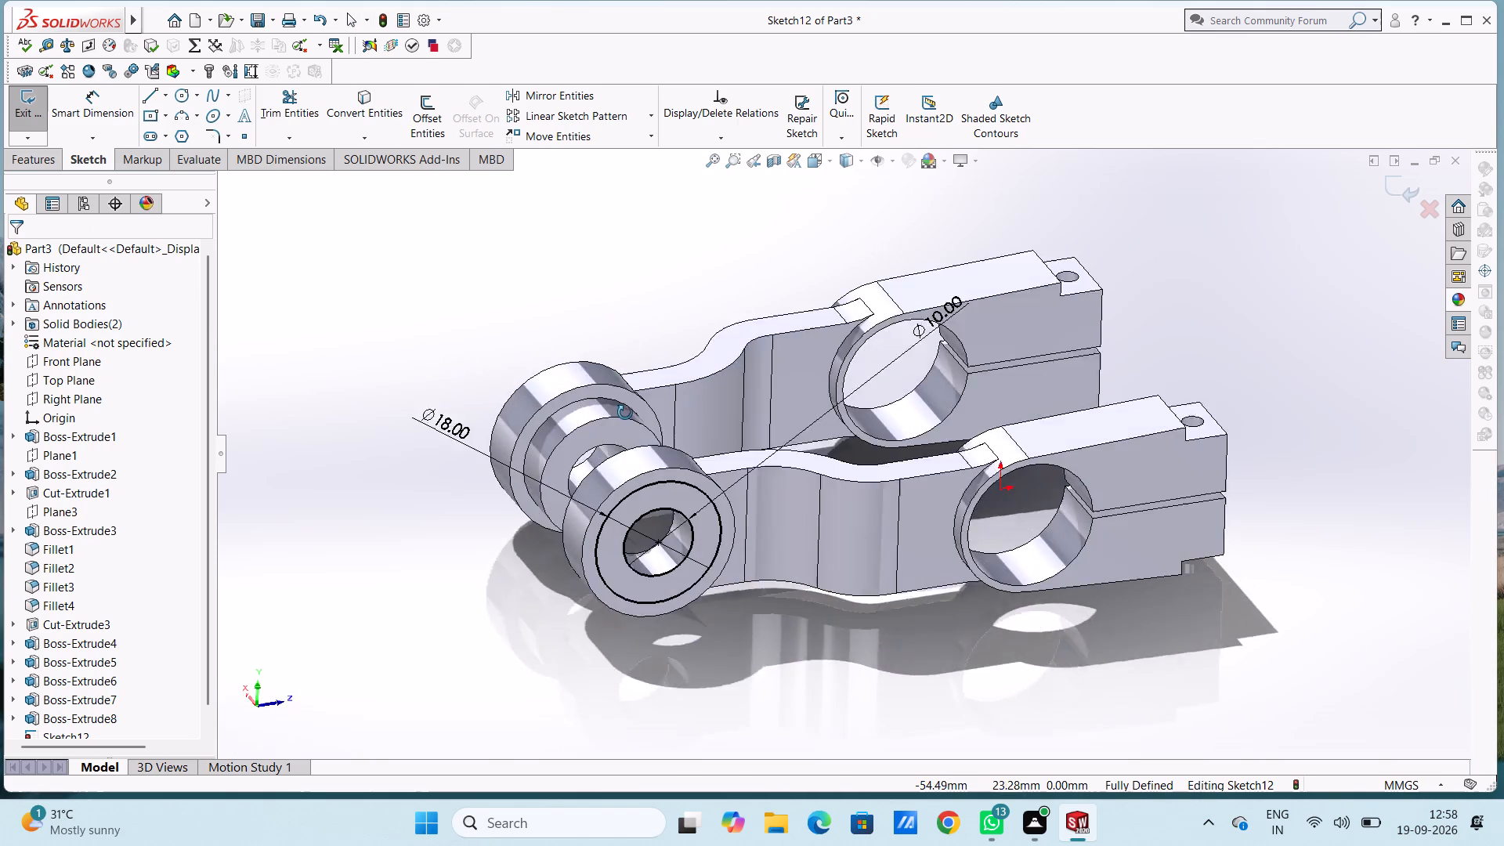
{"action": "middle_click_drag", "start_coordinate": [625, 413], "coordinate": [628, 444]}
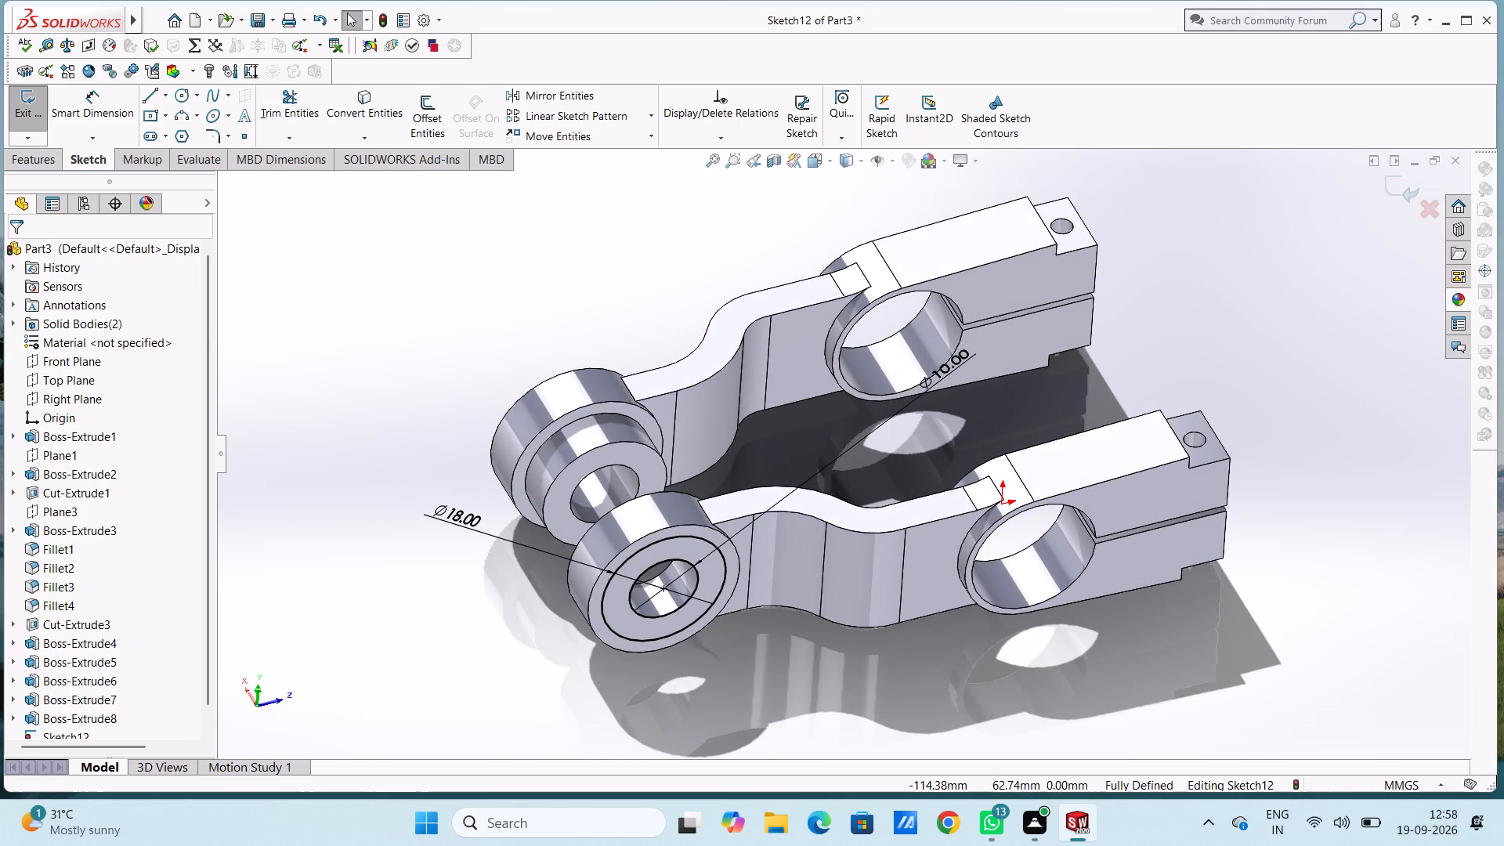
{"action": "left_click", "coordinate": [28, 163]}
{"action": "left_click", "coordinate": [25, 117]}
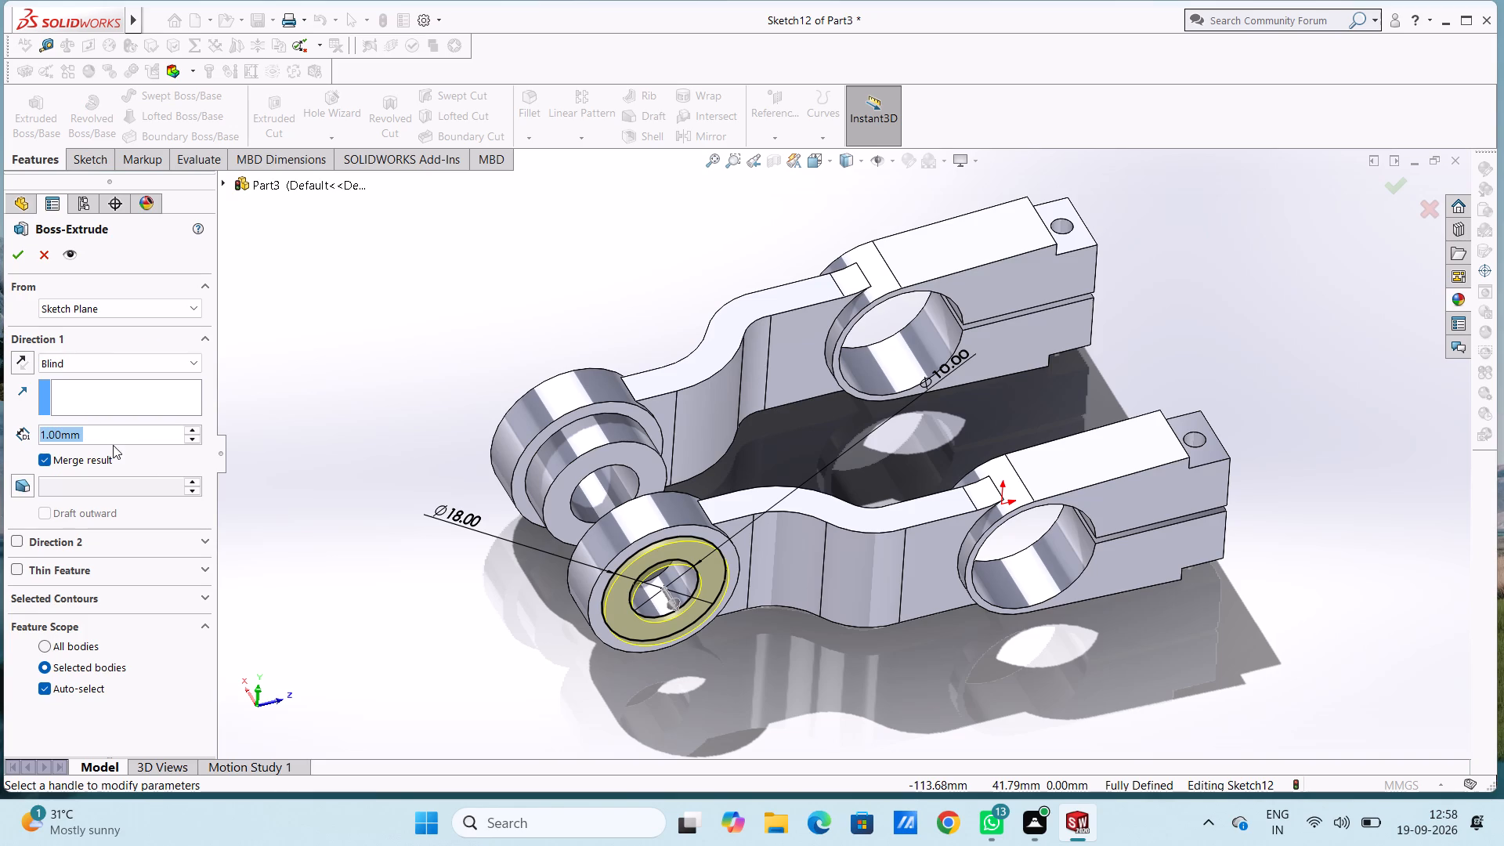
{"action": "type", "text": "13"}
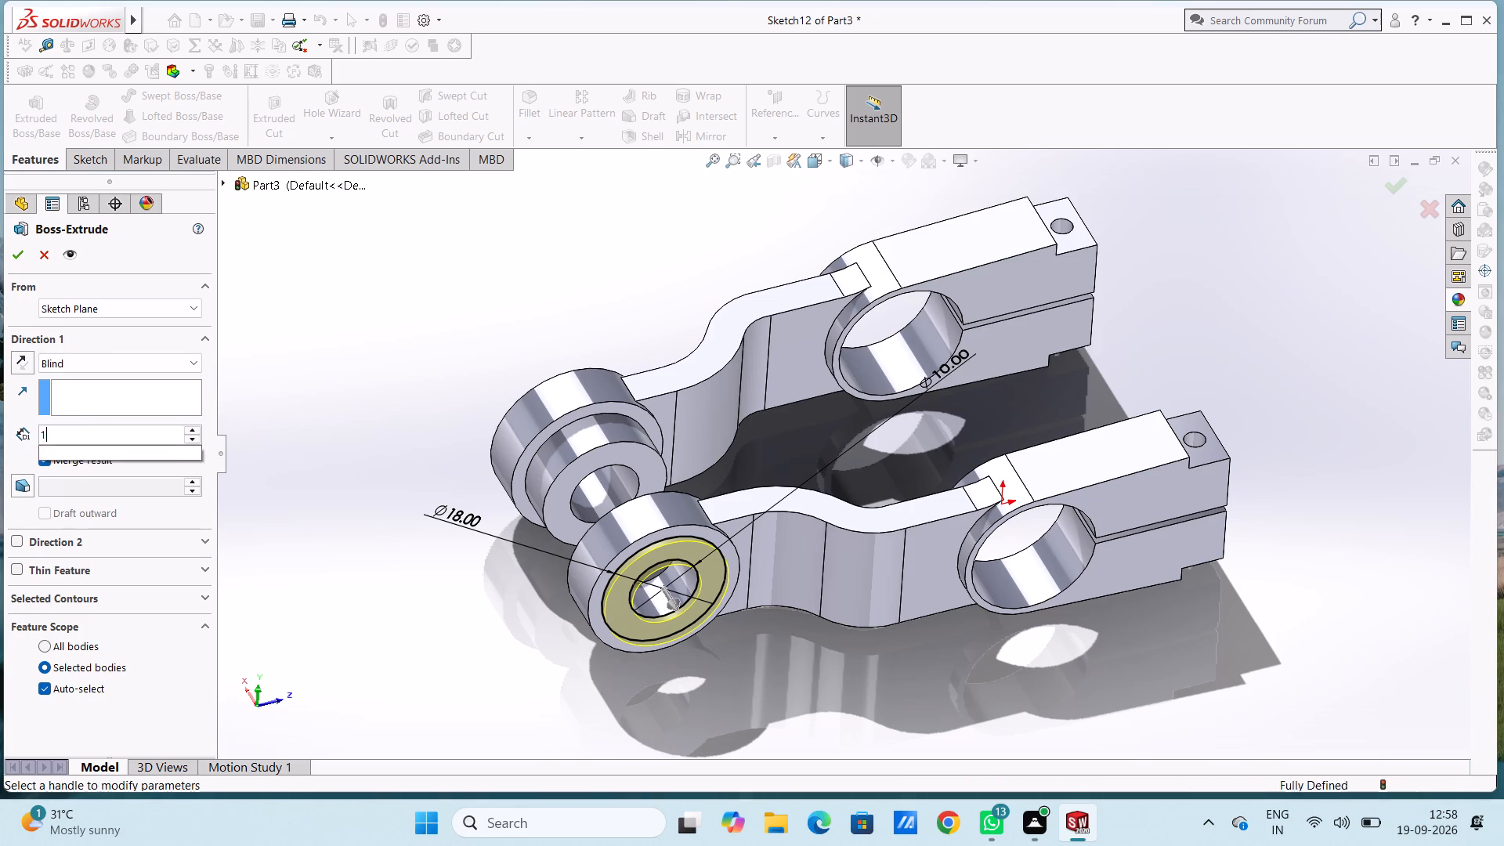
{"action": "key", "text": "Return"}
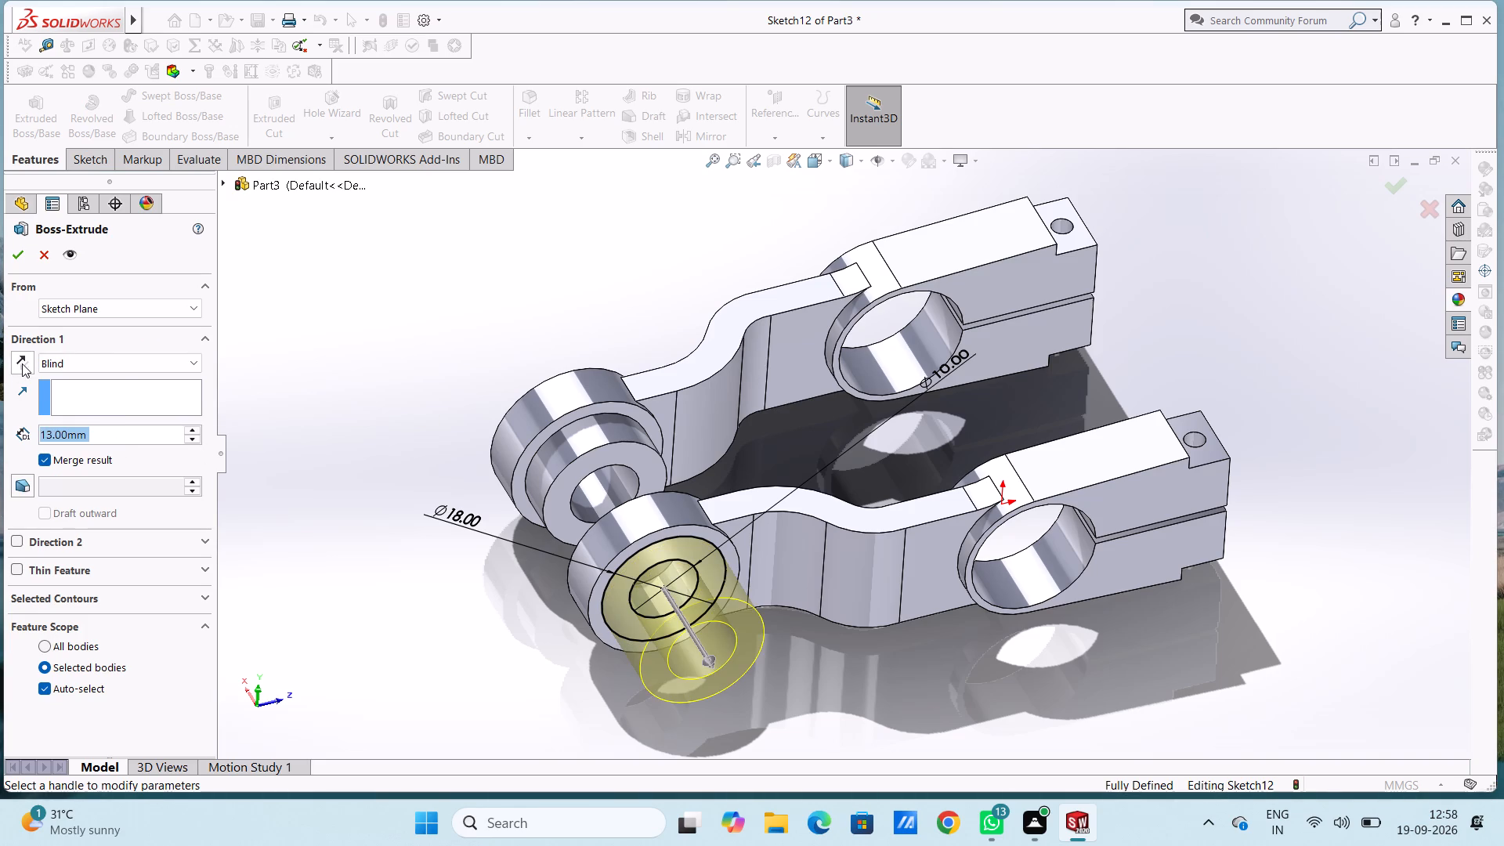
{"action": "left_click", "coordinate": [22, 363]}
{"action": "middle_click_drag", "start_coordinate": [338, 330], "coordinate": [339, 472]}
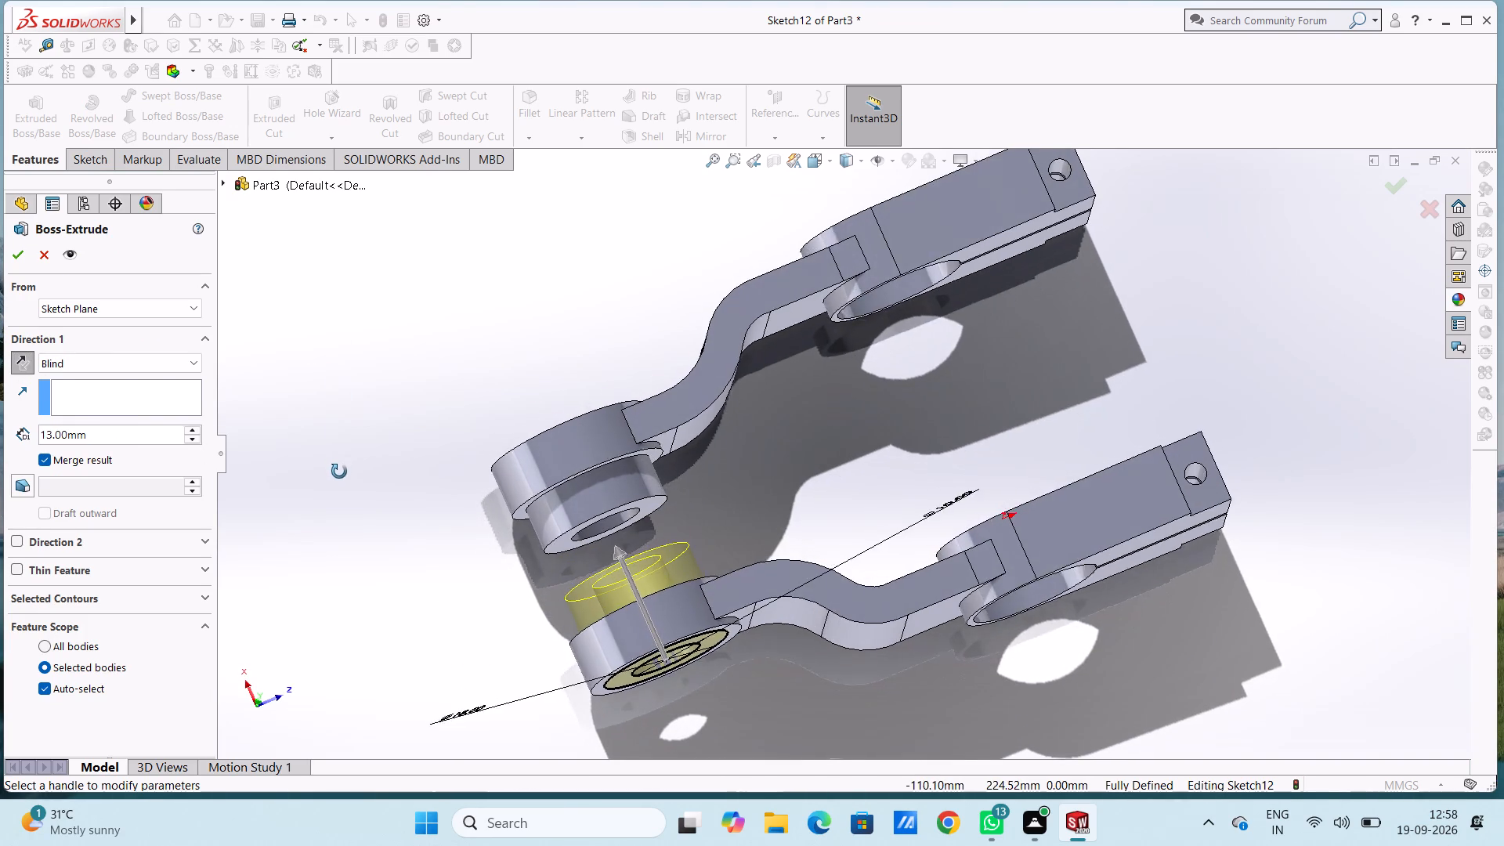
{"action": "middle_click_drag", "start_coordinate": [339, 472], "coordinate": [344, 495]}
{"action": "scroll", "coordinate": [344, 495], "scroll_direction": "up", "scroll_amount": 1}
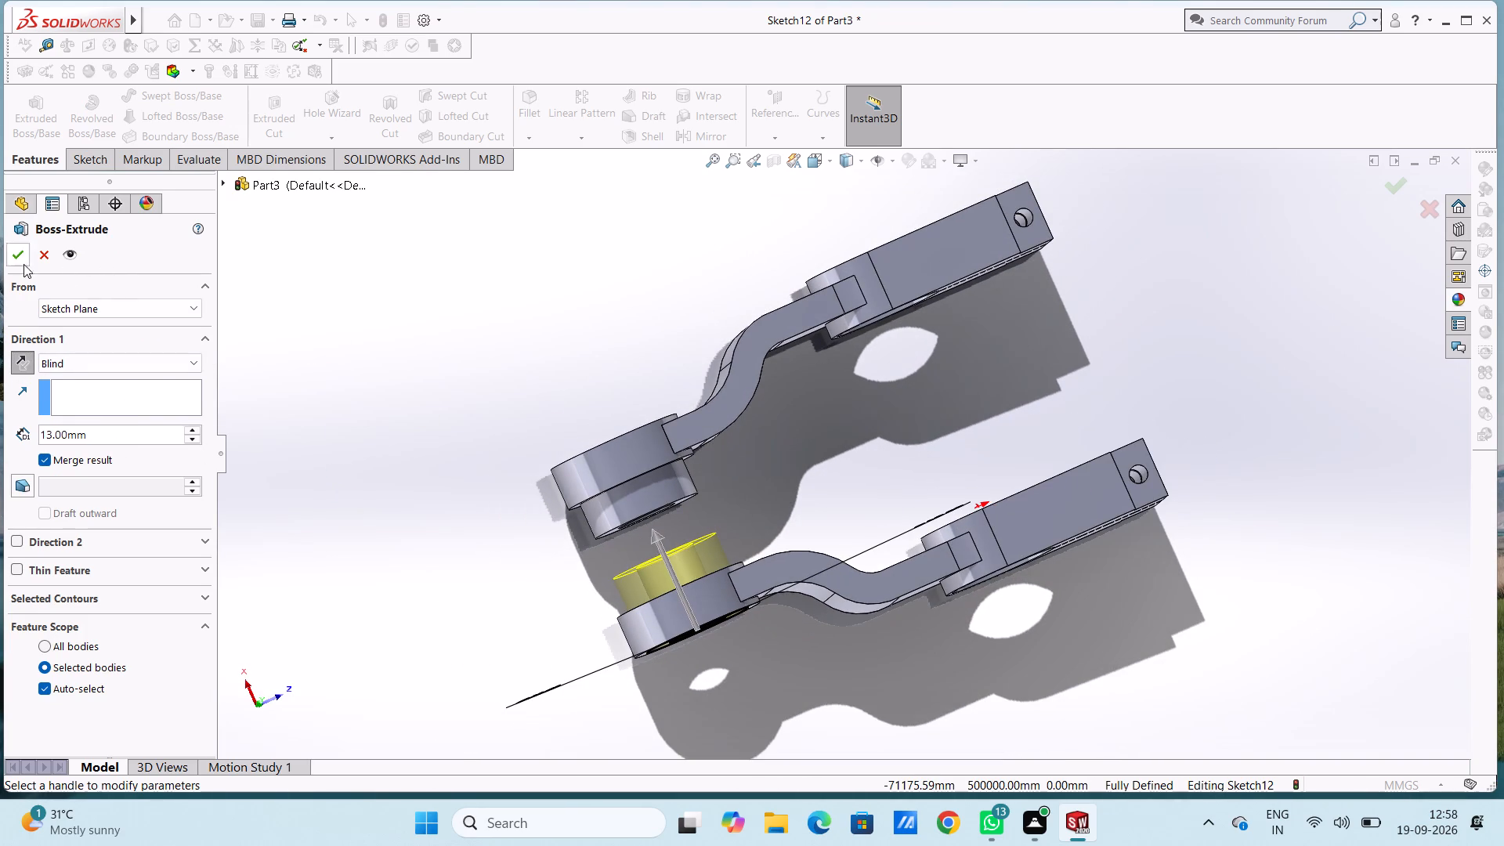
{"action": "left_click", "coordinate": [17, 261]}
{"action": "left_click", "coordinate": [364, 403]}
{"action": "middle_click_drag", "start_coordinate": [404, 446], "coordinate": [350, 161]}
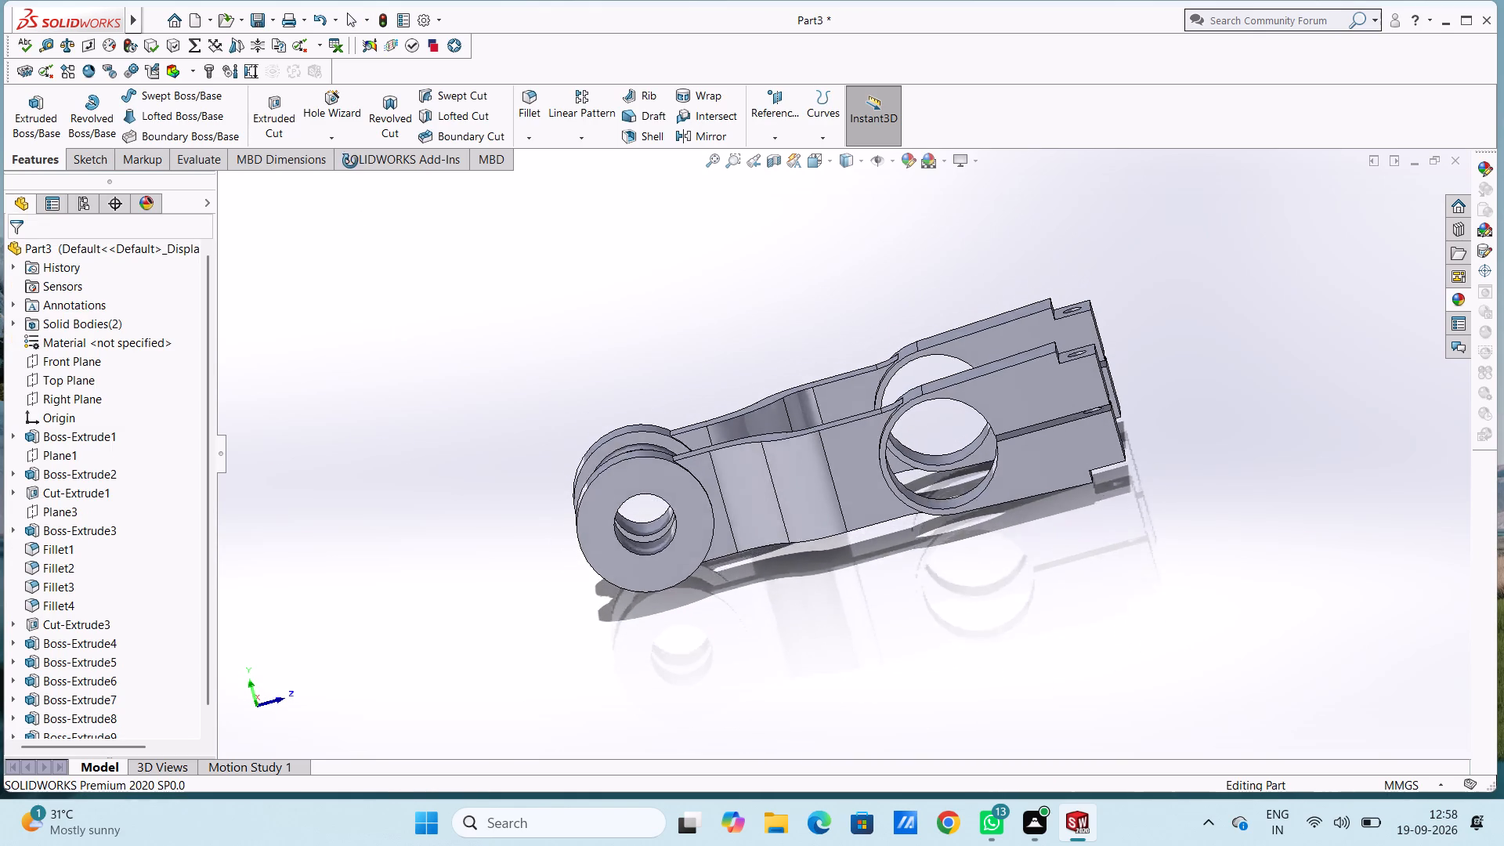
{"action": "middle_click_drag", "start_coordinate": [350, 161], "coordinate": [389, 418]}
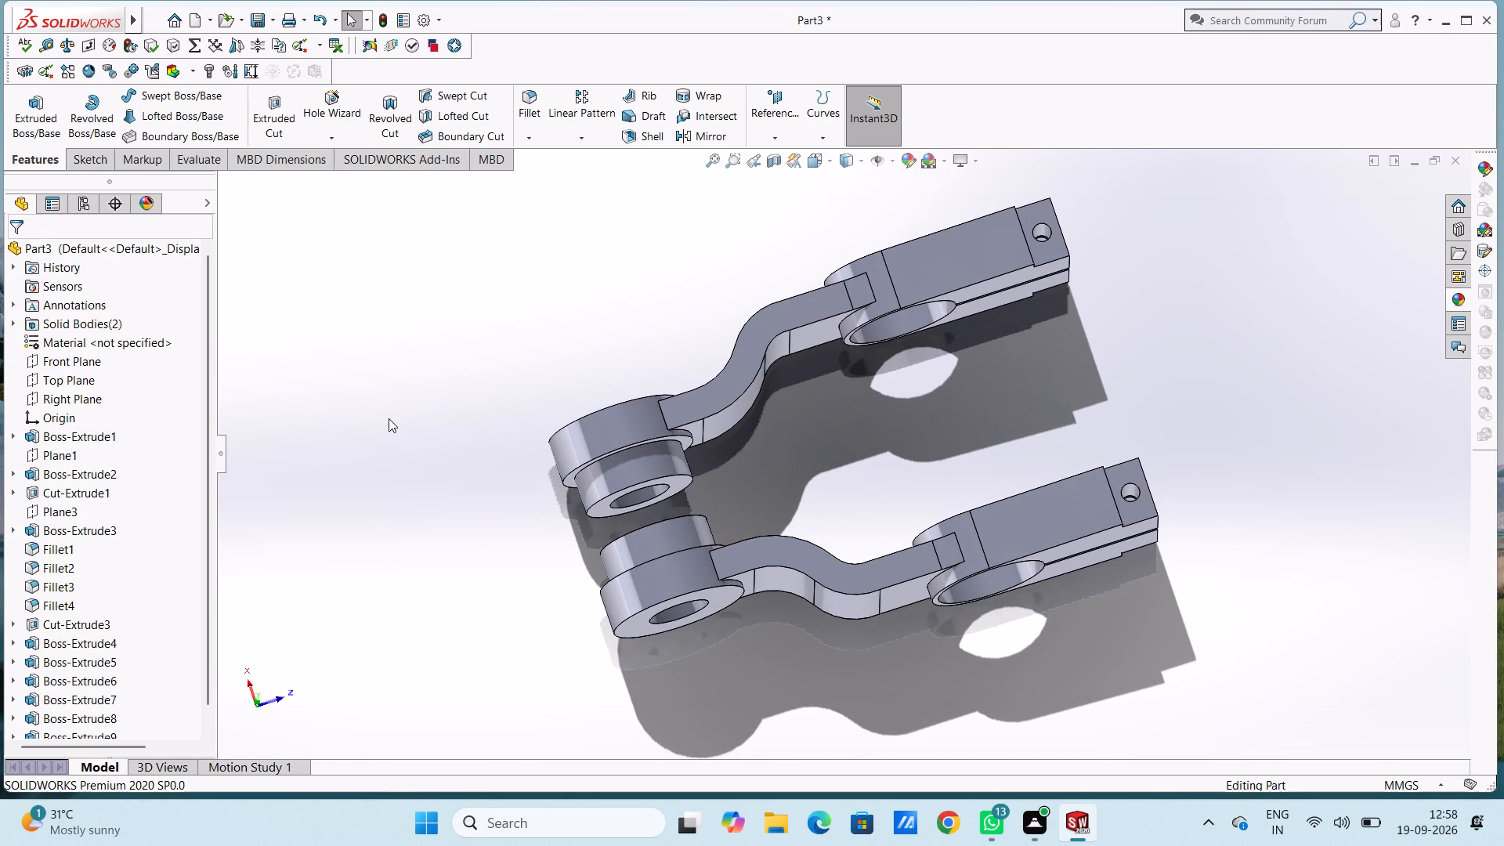
Create a reference plane offset 0 mm from the Top Plane.
{"action": "key", "text": "ctrl+6"}
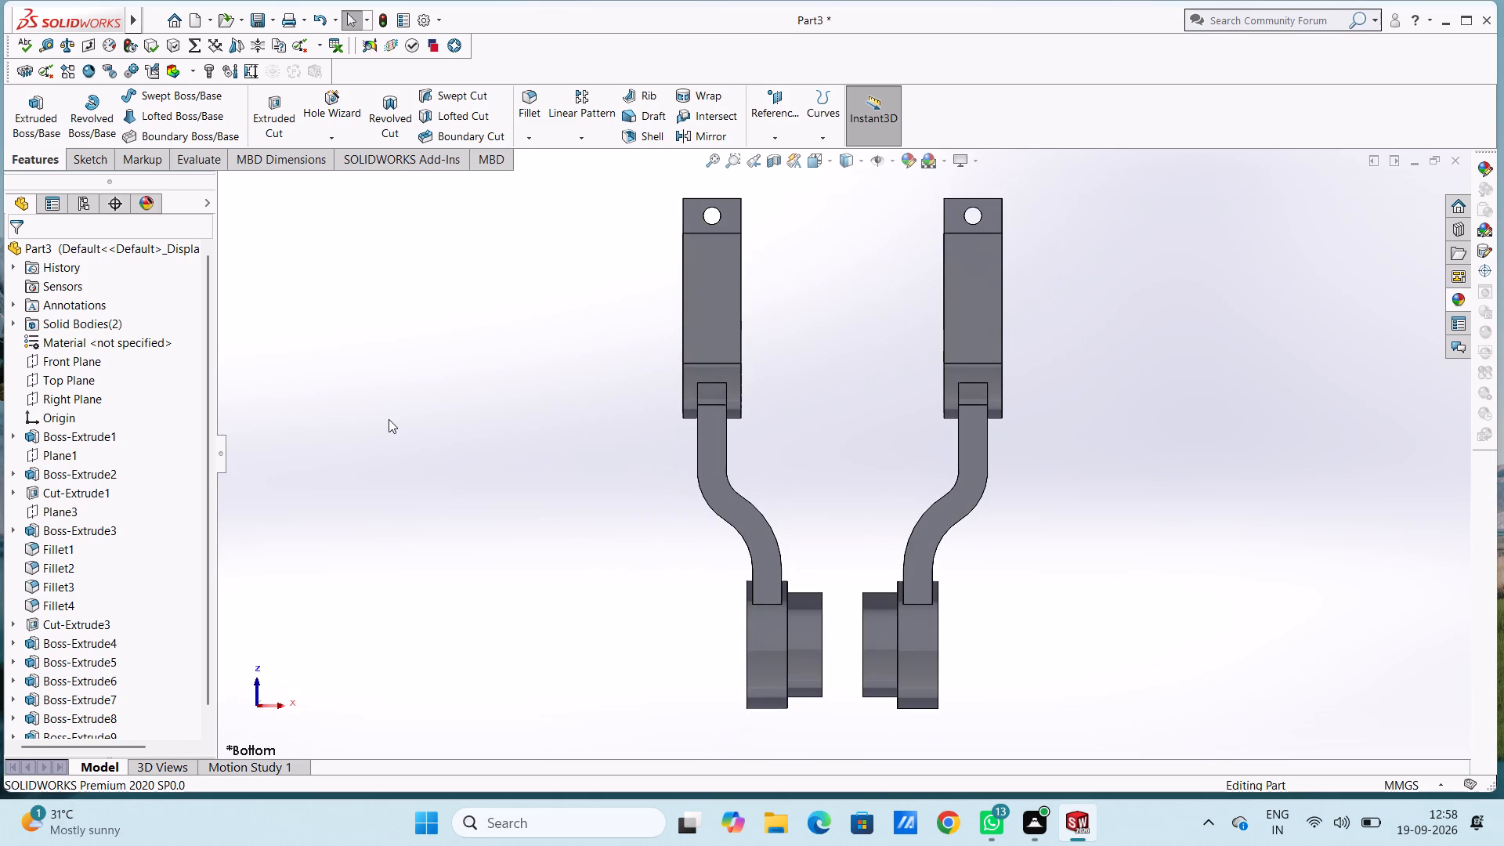
{"action": "key", "text": "ctrl+2"}
{"action": "key", "text": "ctrl+1"}
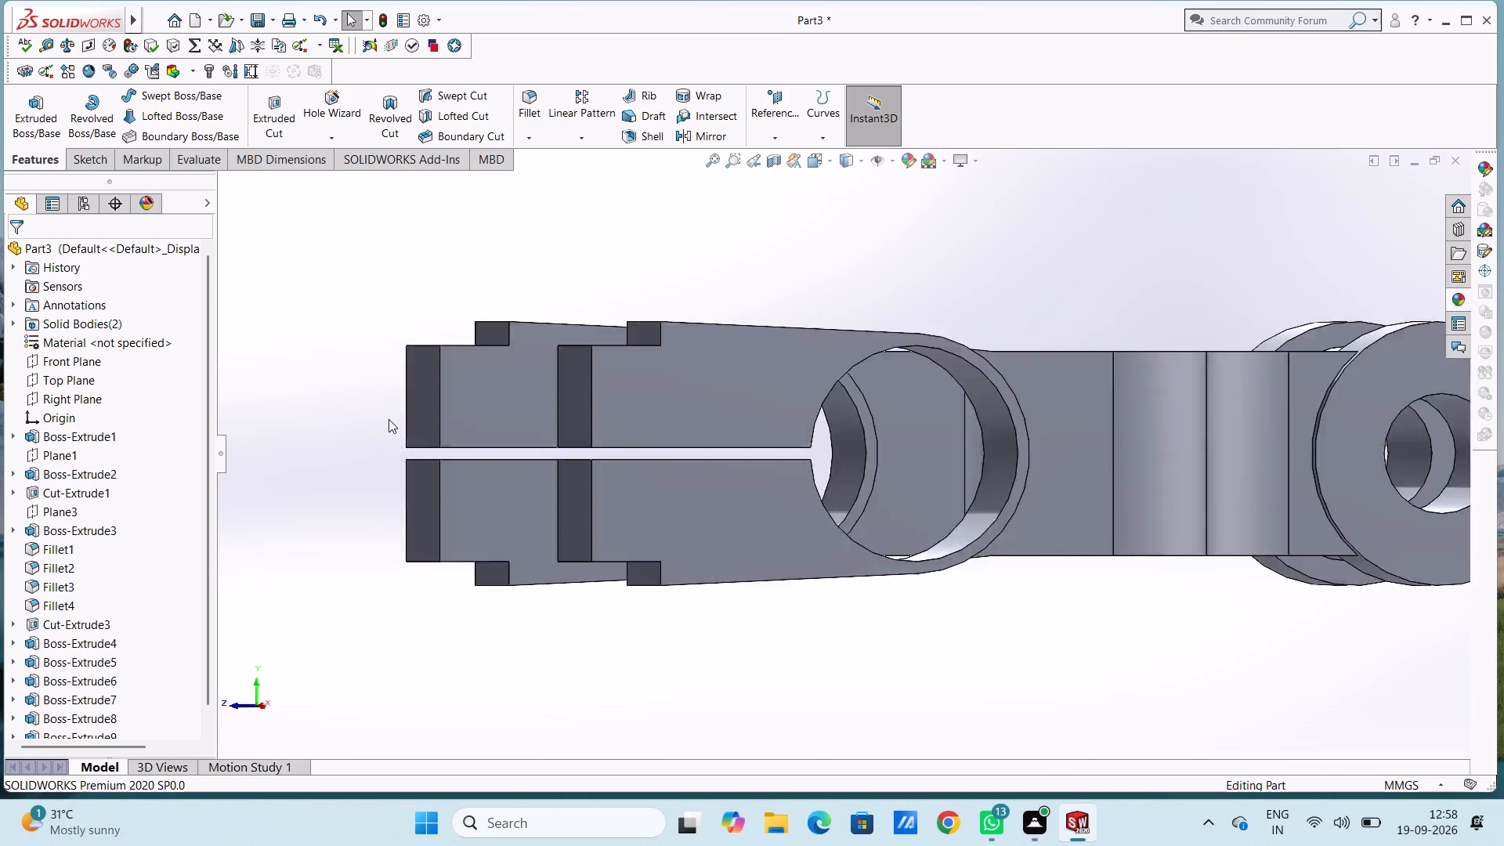
{"action": "key", "text": "ctrl+4"}
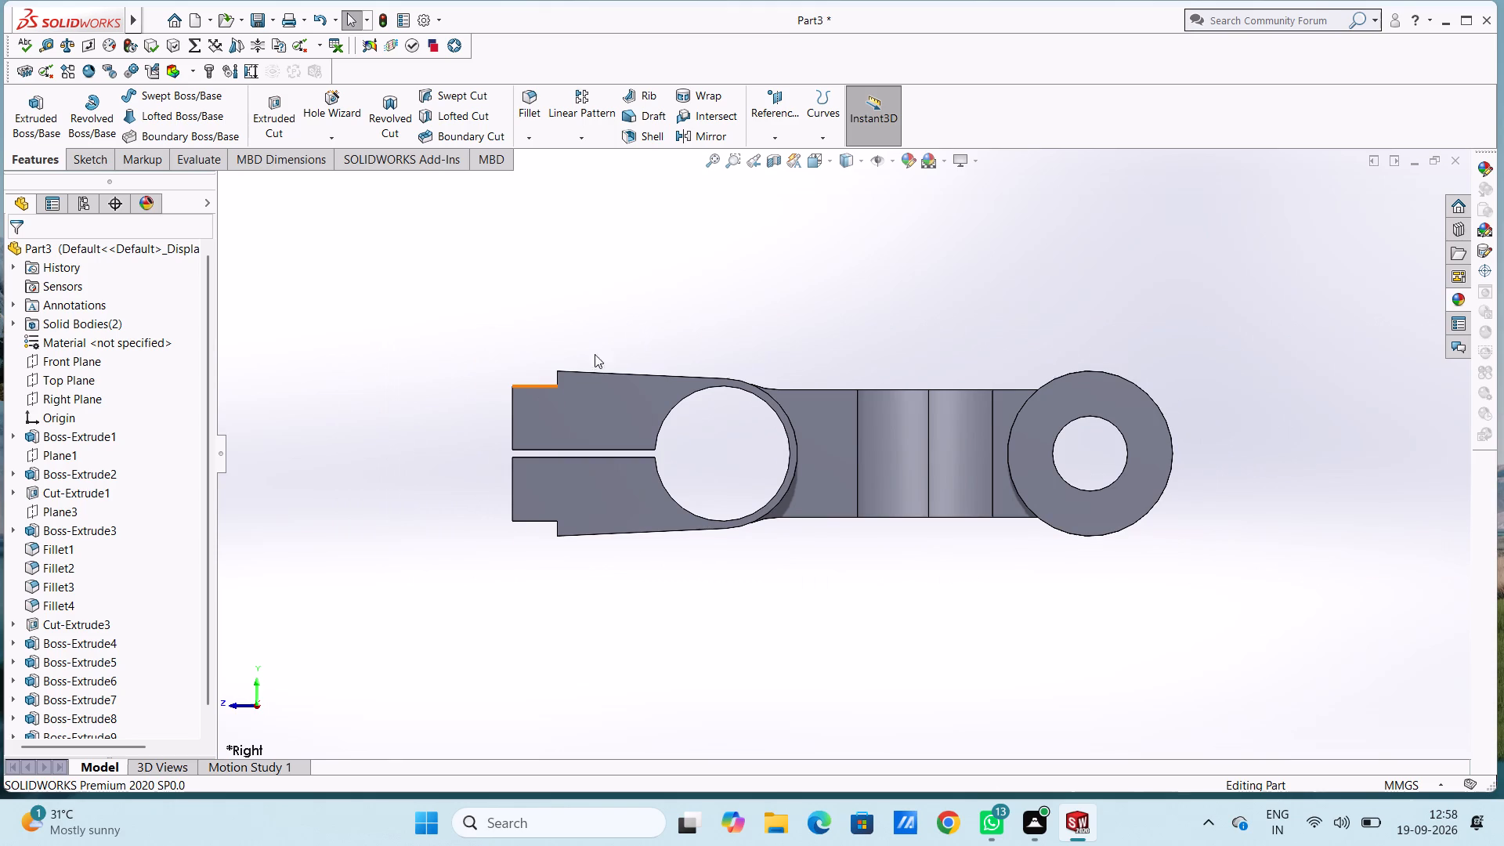
{"action": "left_click", "coordinate": [785, 106]}
{"action": "left_click", "coordinate": [786, 157]}
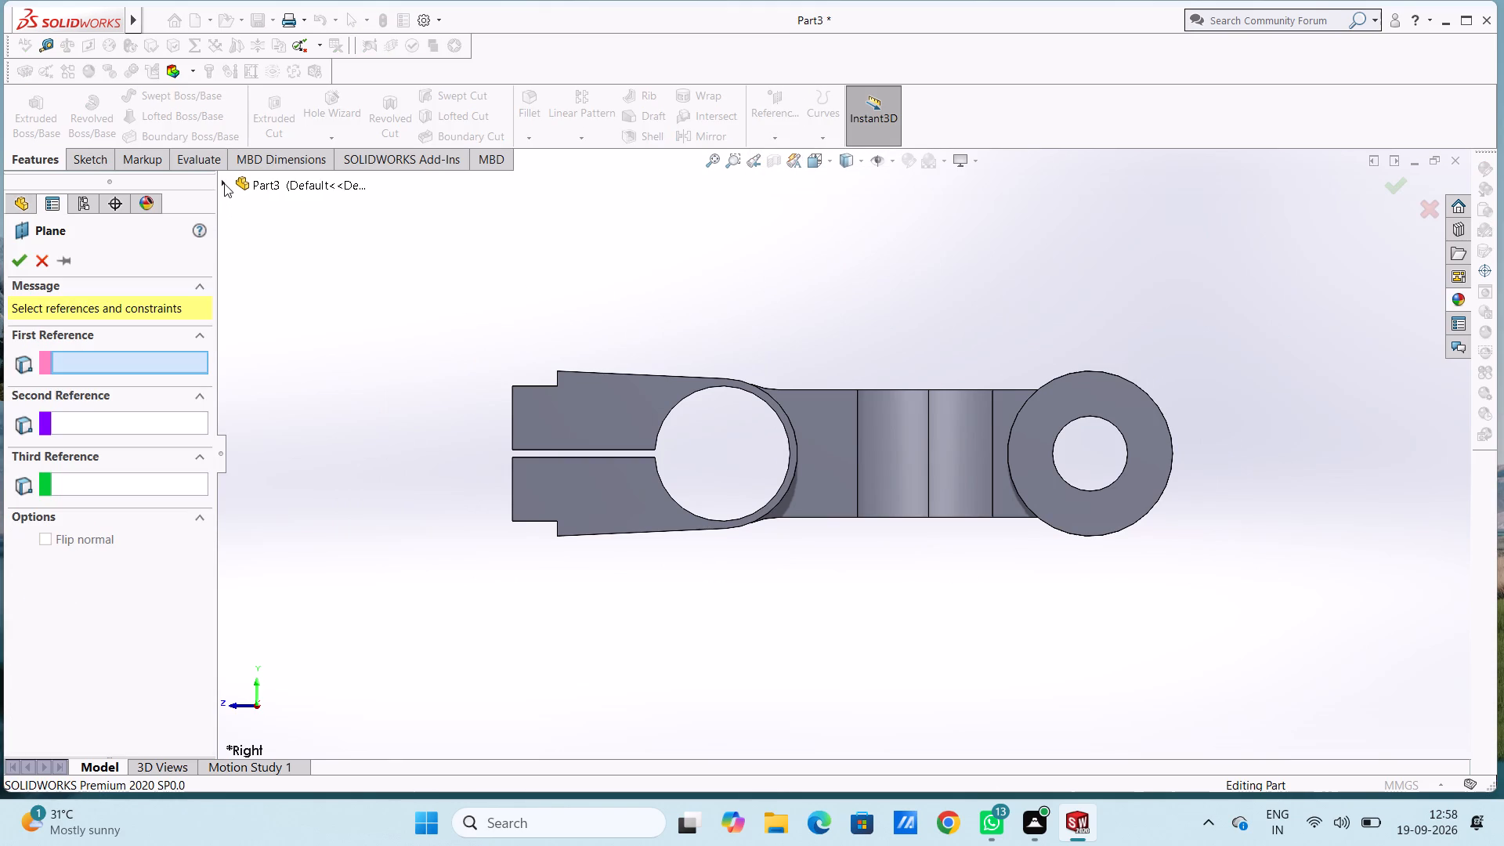
{"action": "left_click", "coordinate": [224, 183]}
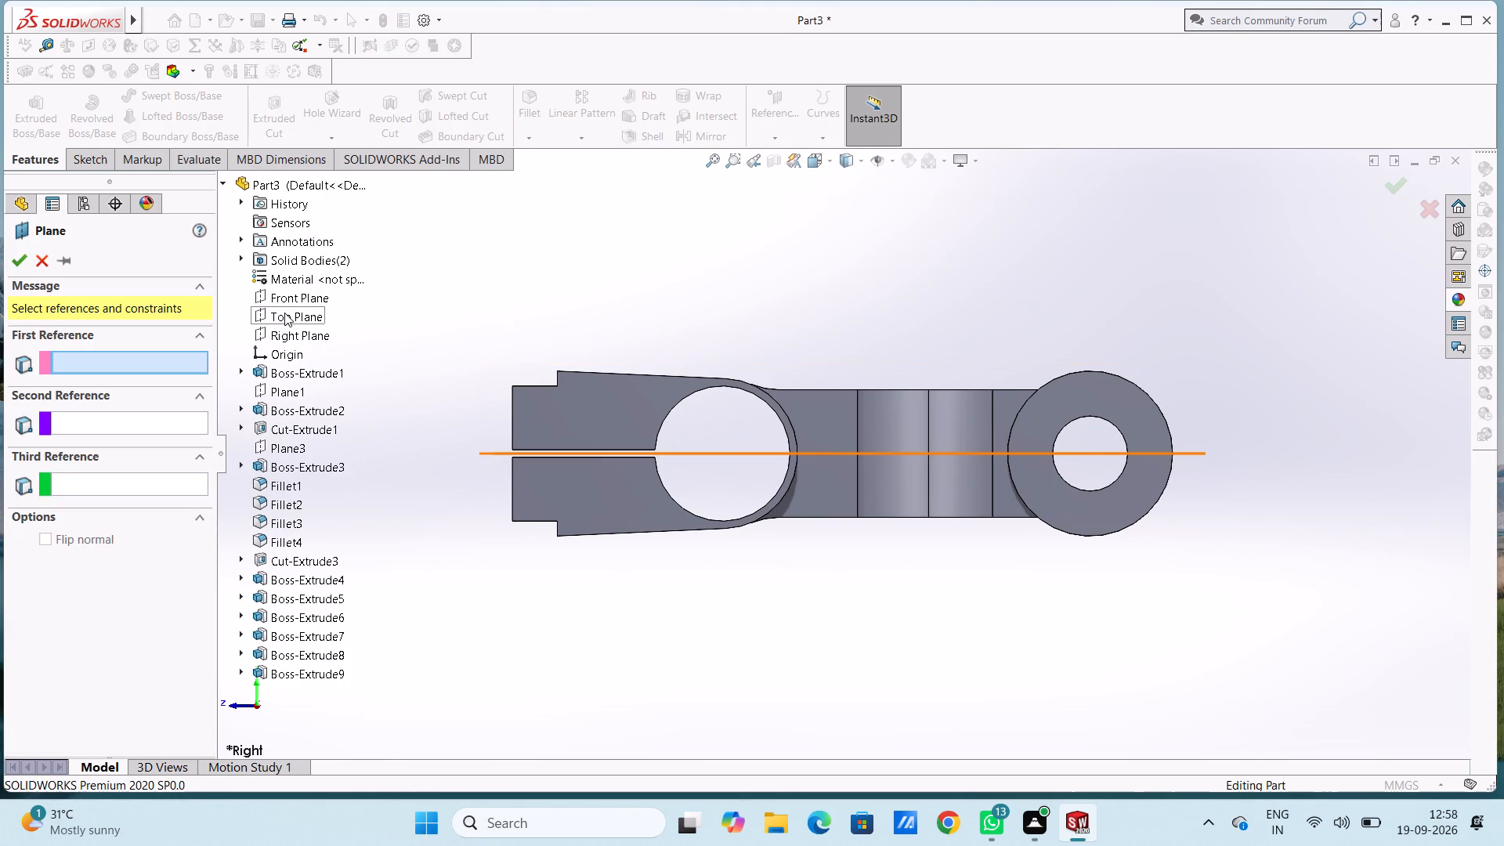
{"action": "left_click", "coordinate": [284, 313]}
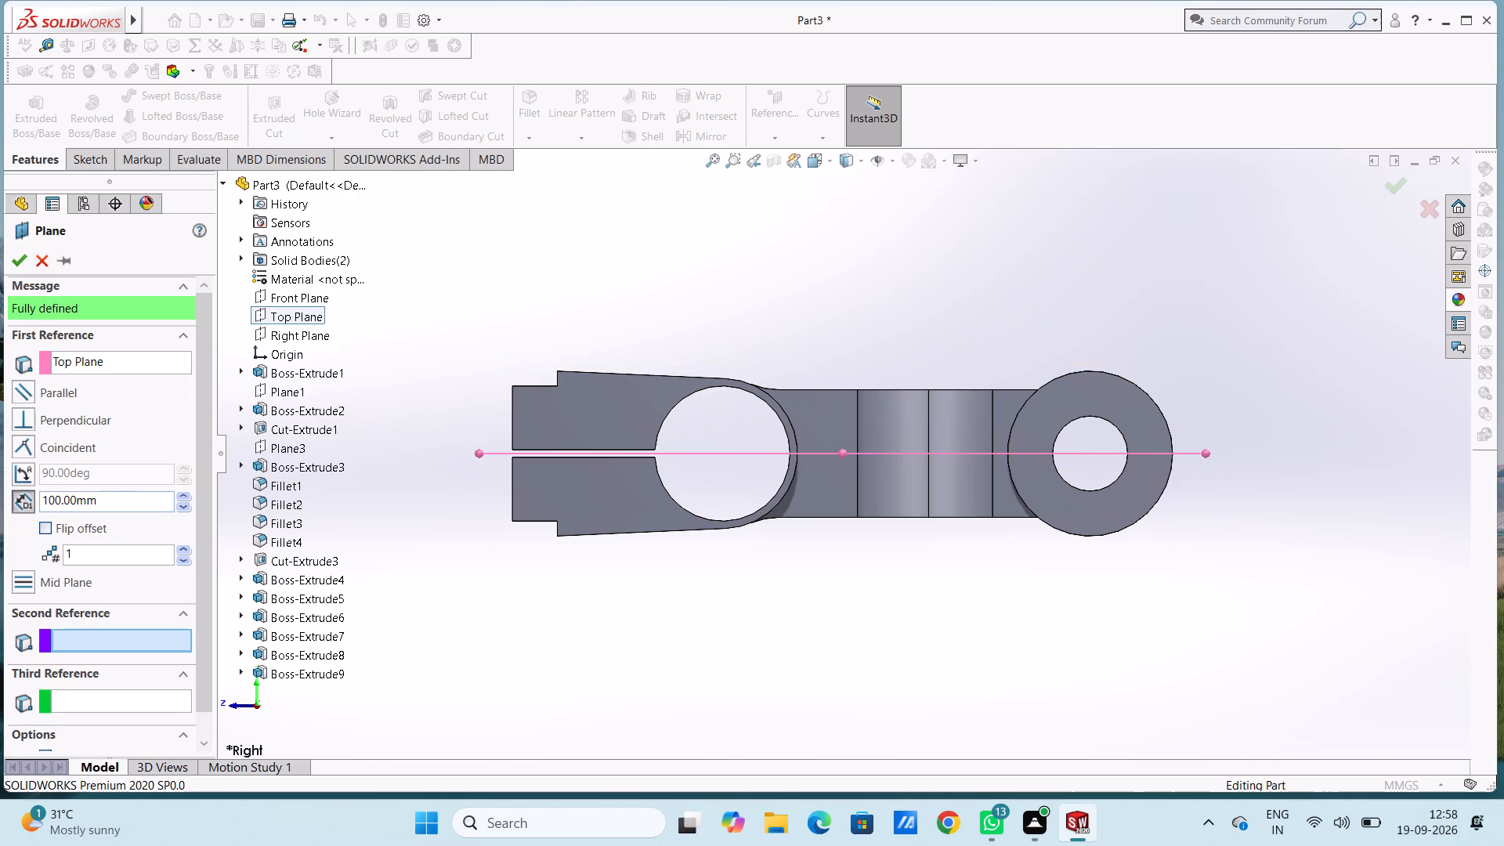
{"action": "double_click", "coordinate": [122, 499]}
{"action": "key", "text": "0"}
{"action": "key", "text": "Return"}
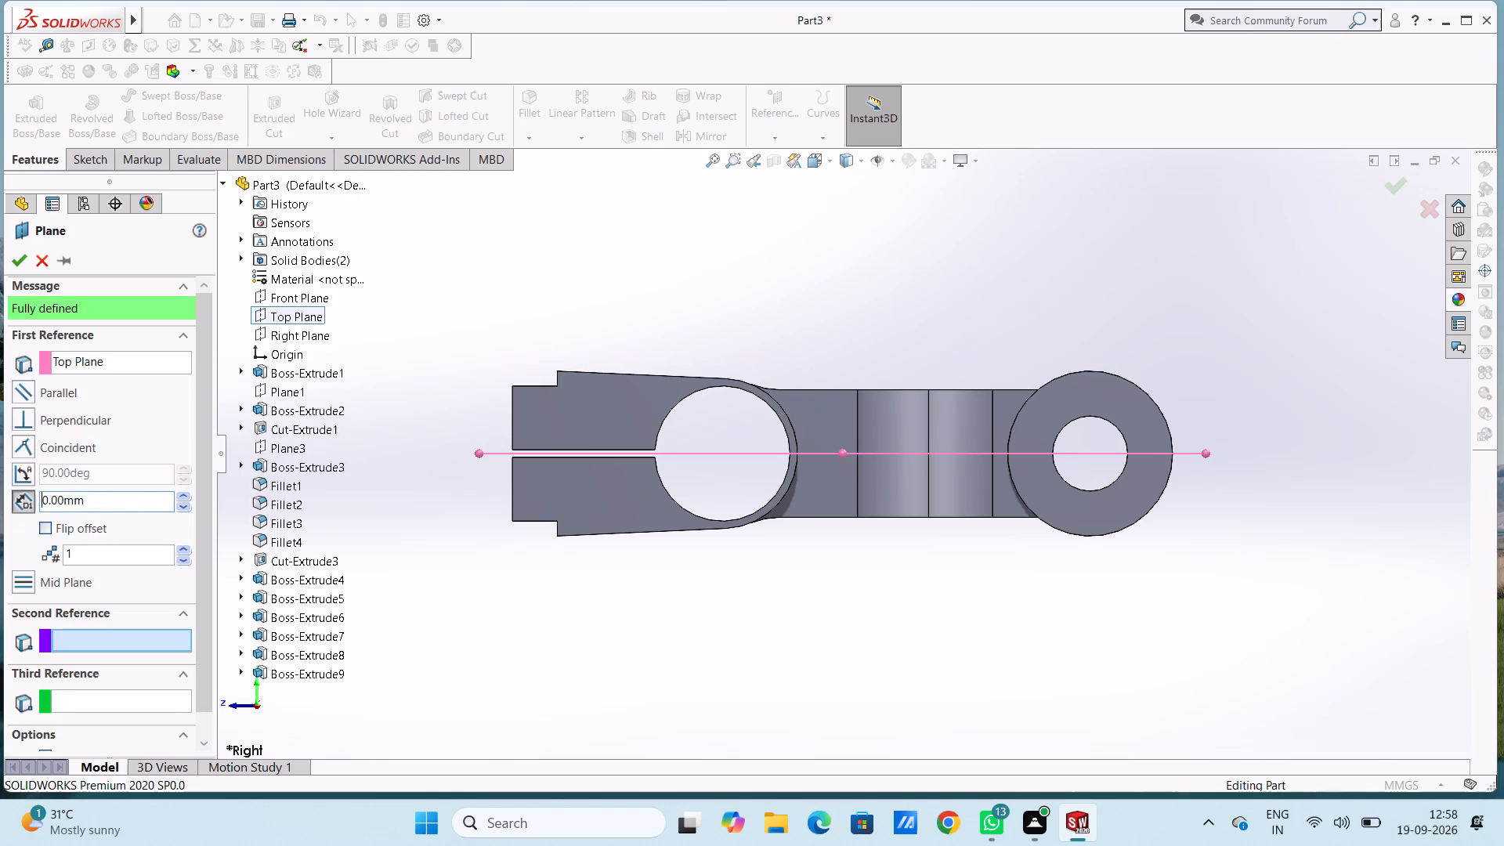
{"action": "left_click", "coordinate": [9, 267]}
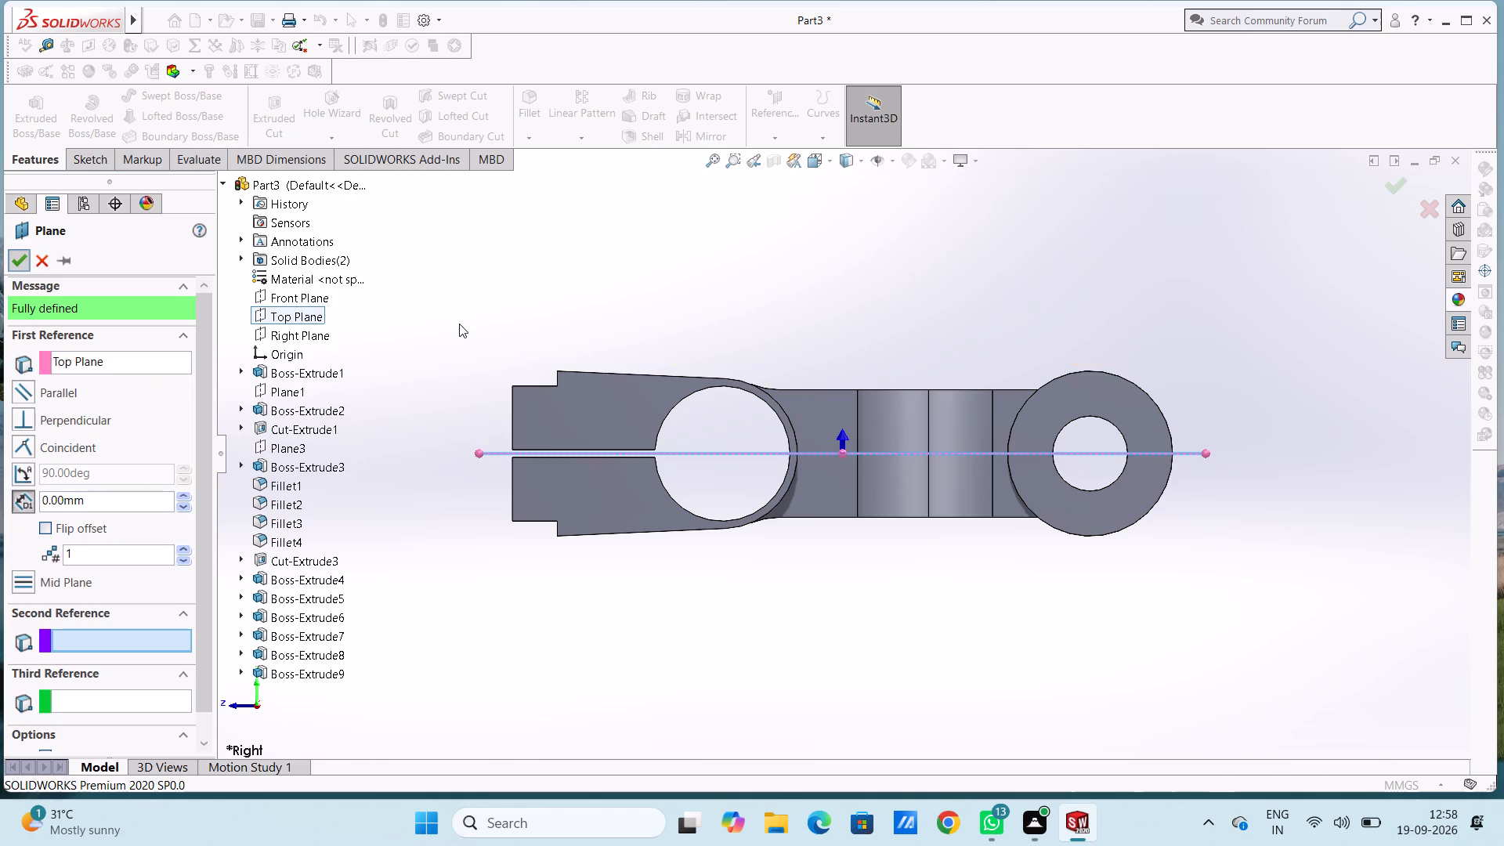
{"action": "left_click", "coordinate": [457, 328]}
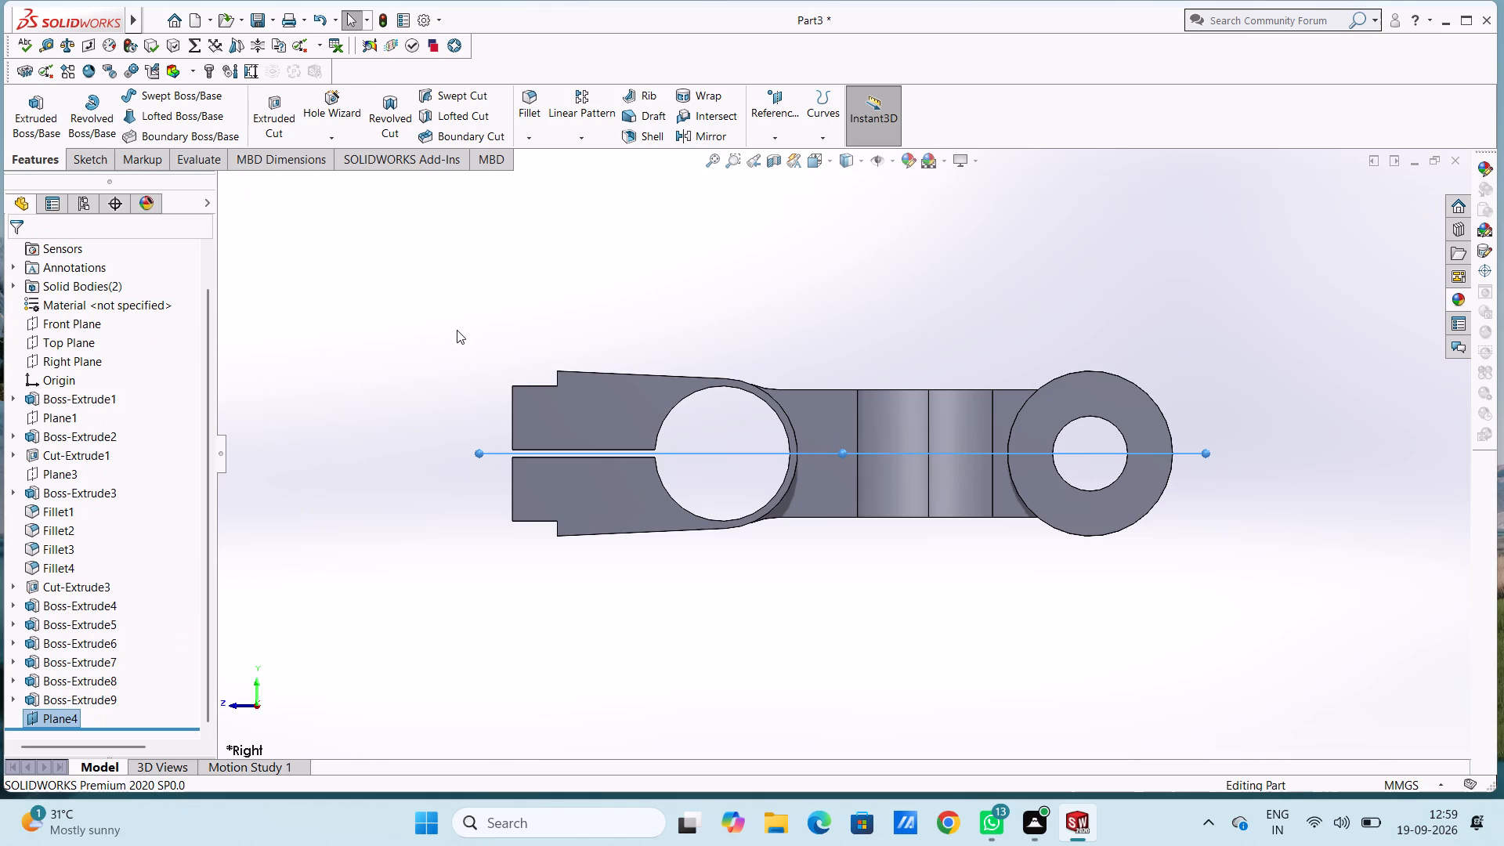
Start a sketch on Plane4 and draw a horizontal line about 35 mm long joining the inner bends of the two S-curved arms.
{"action": "middle_click_drag", "start_coordinate": [885, 291], "coordinate": [880, 509]}
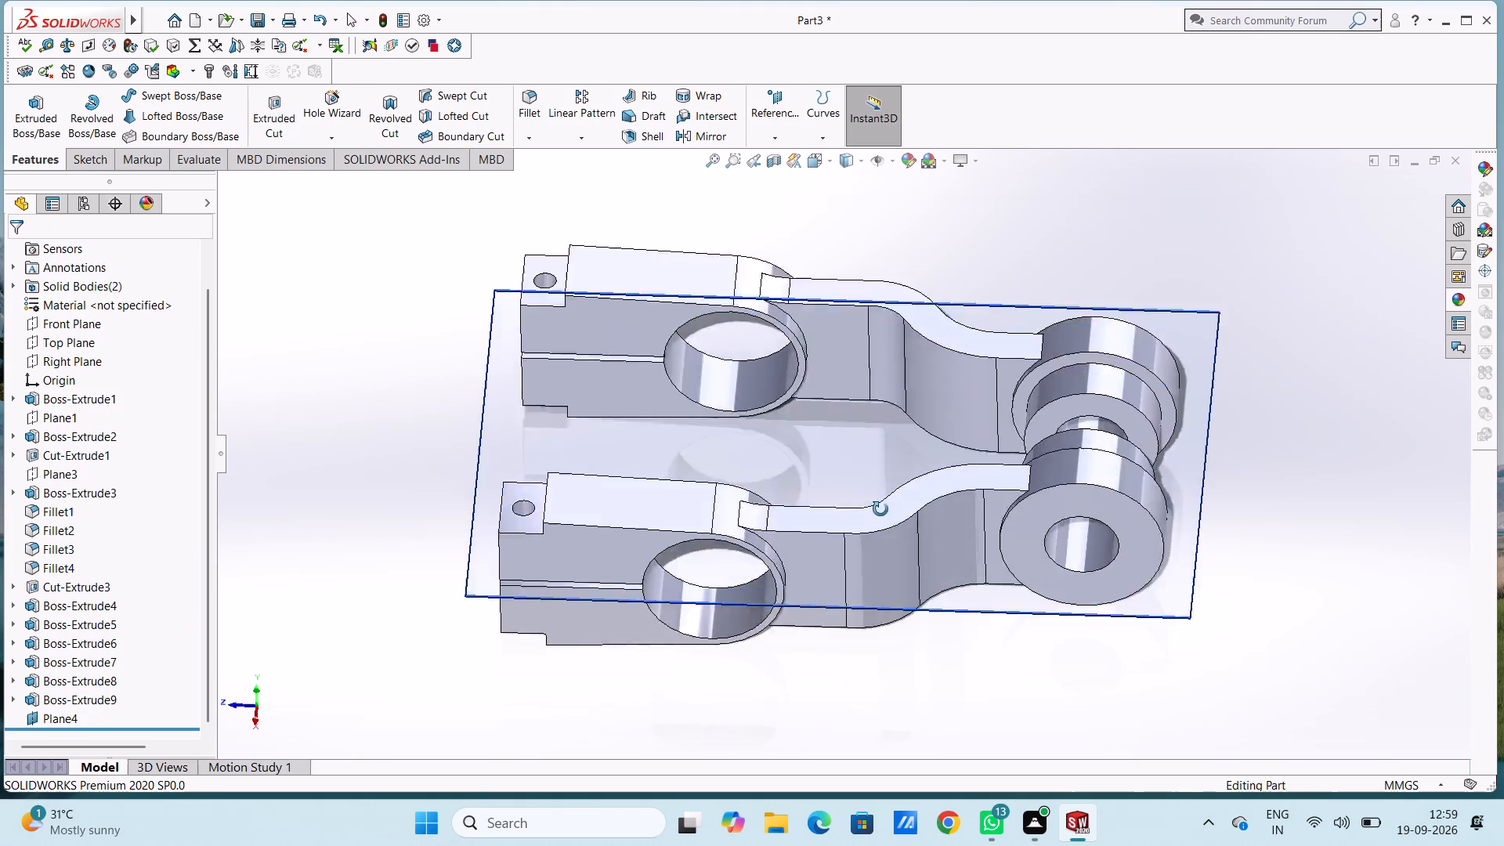
{"action": "middle_click_drag", "start_coordinate": [880, 509], "coordinate": [882, 624]}
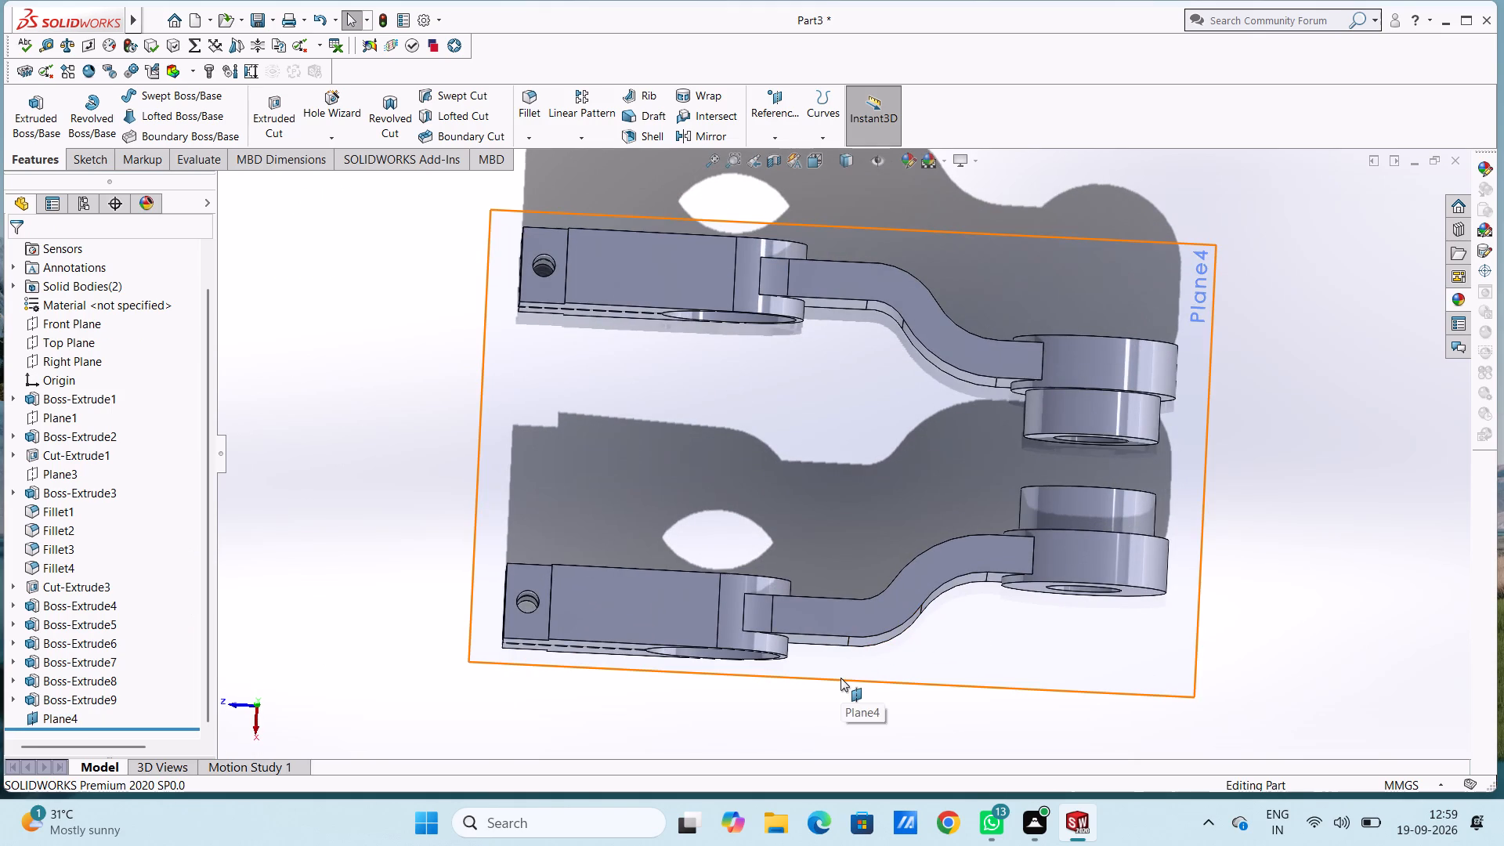
{"action": "key", "text": "ctrl+6"}
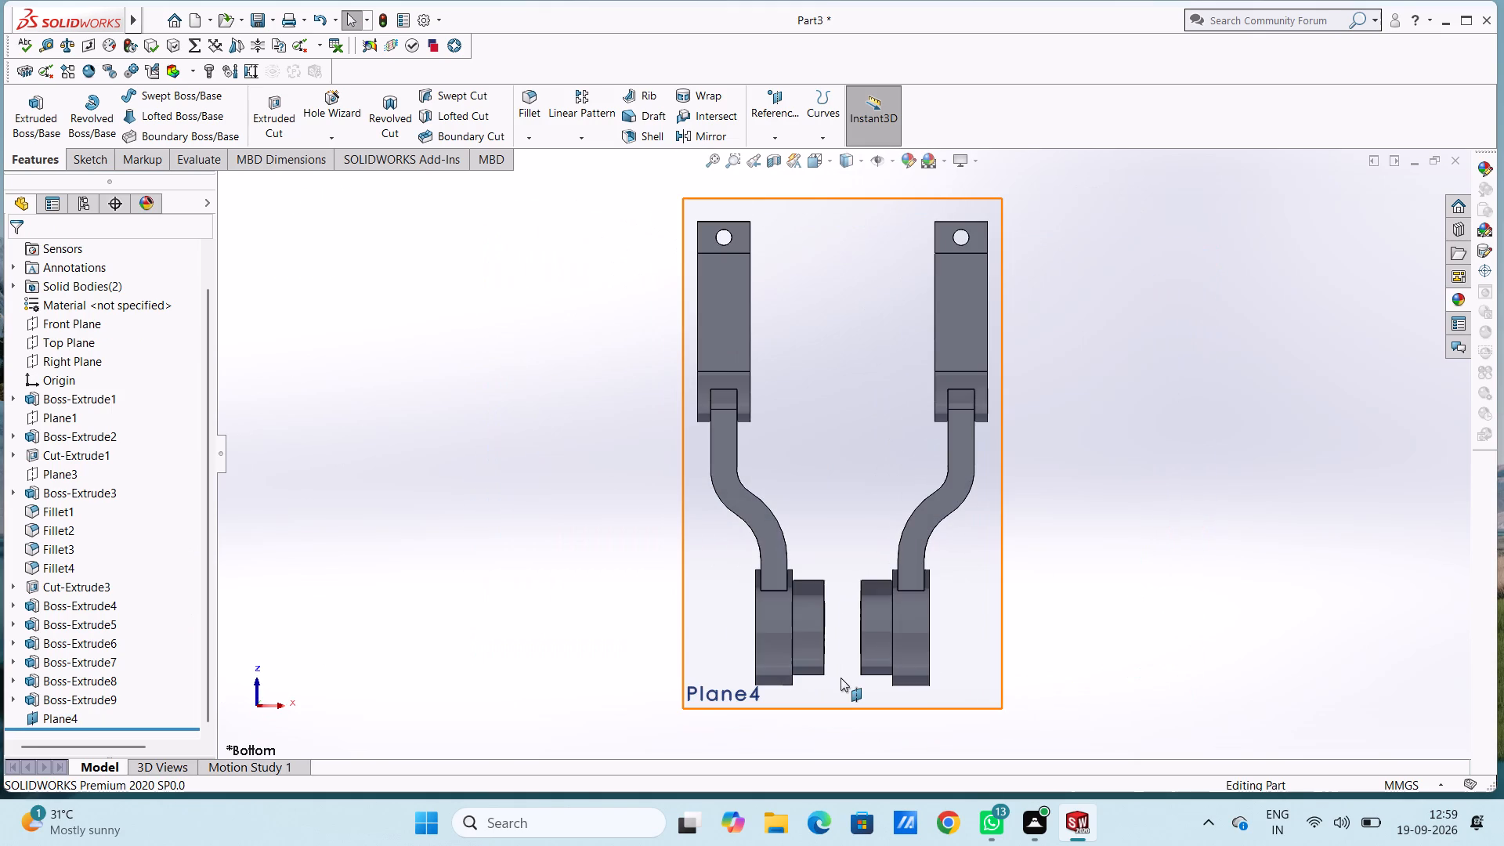
{"action": "left_click", "coordinate": [835, 512]}
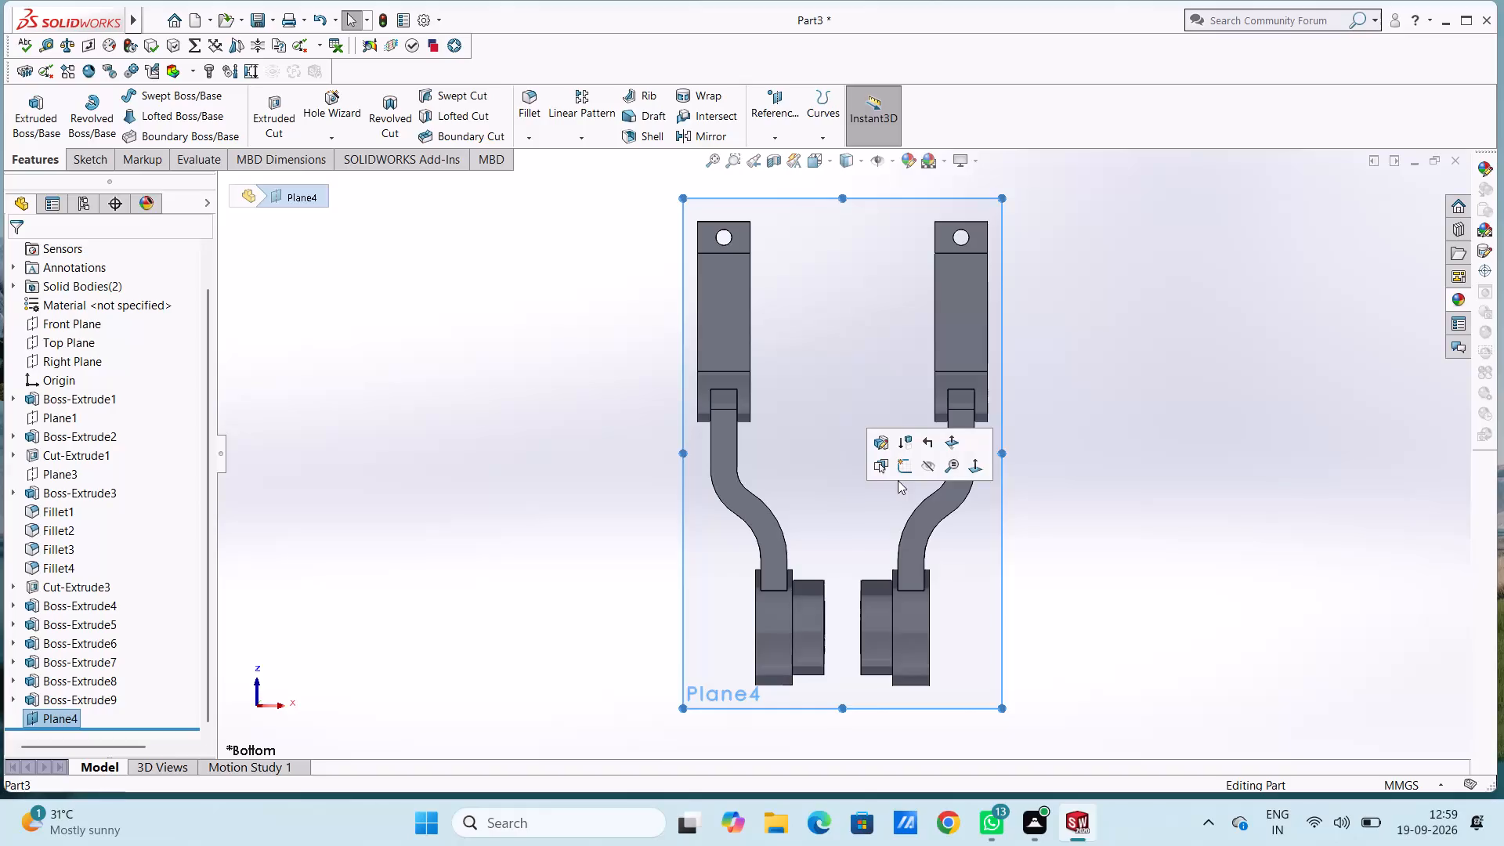
{"action": "left_click", "coordinate": [905, 462]}
{"action": "left_click", "coordinate": [564, 540]}
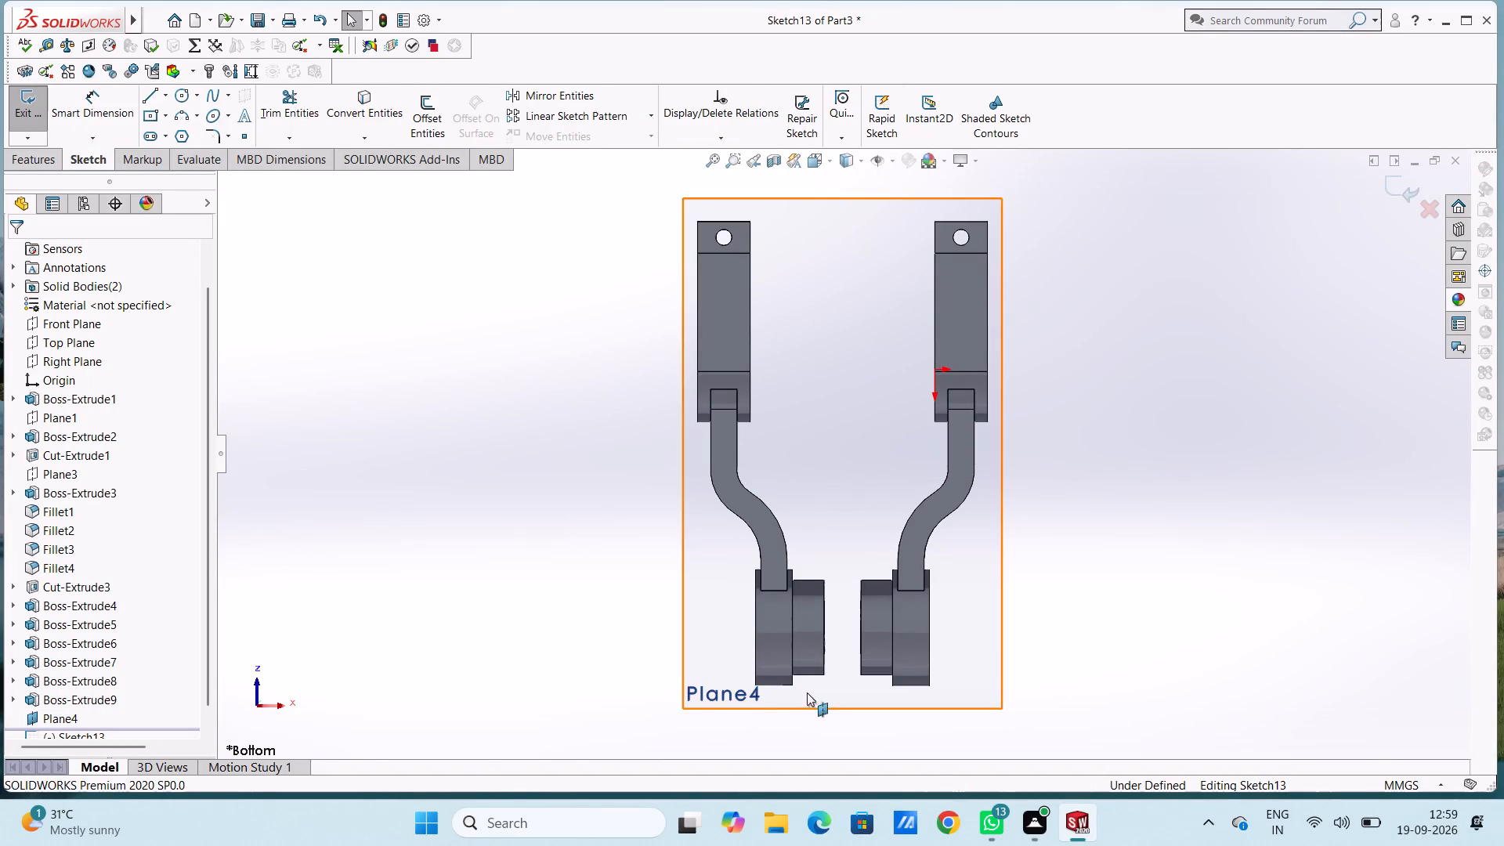
{"action": "scroll", "coordinate": [833, 623], "scroll_direction": "down", "scroll_amount": 1}
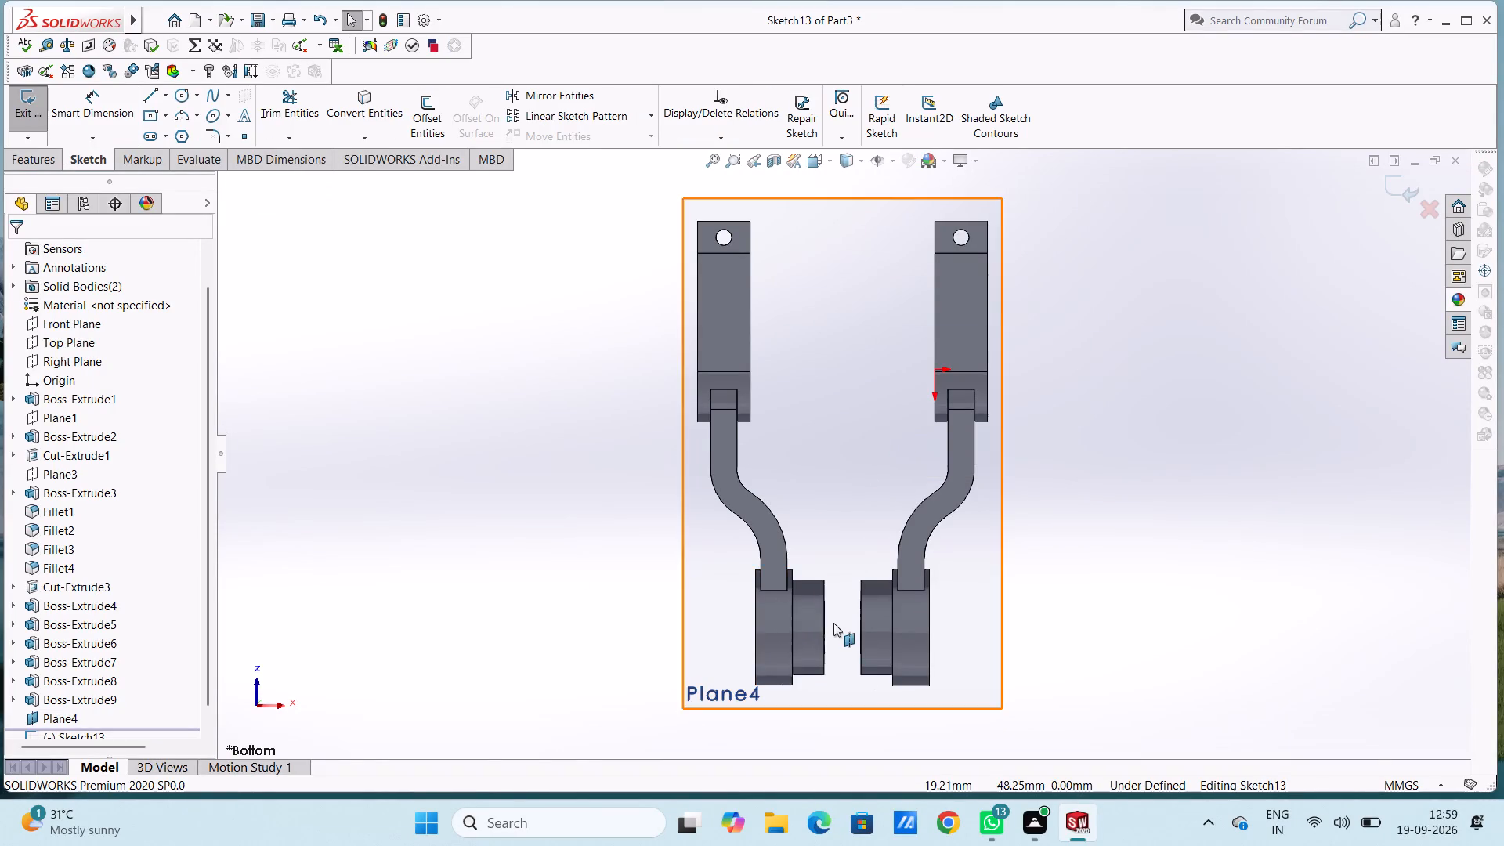
{"action": "scroll", "coordinate": [833, 623], "scroll_direction": "down", "scroll_amount": 1}
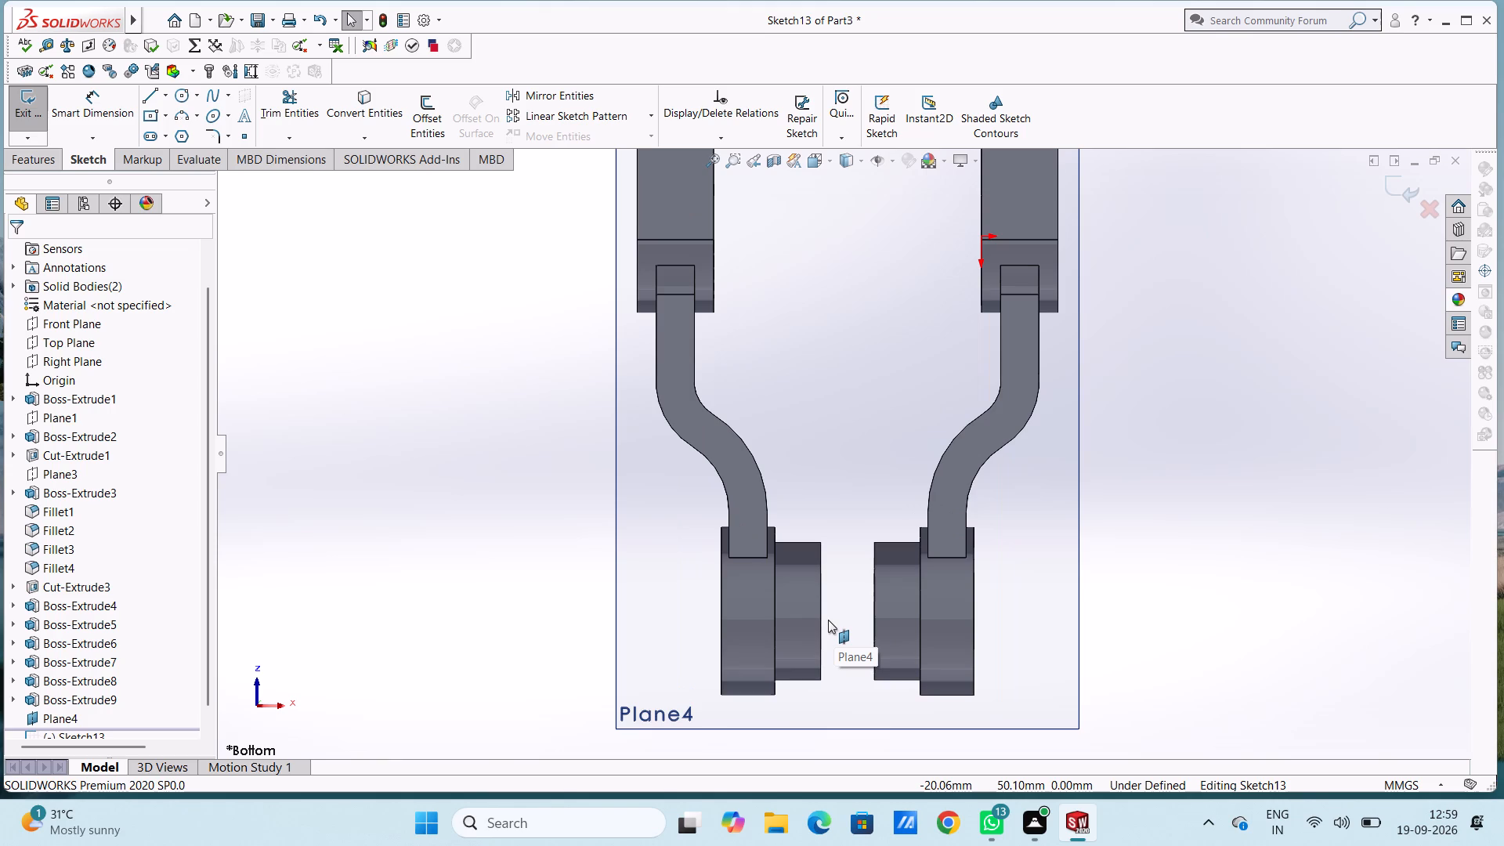
{"action": "left_click", "coordinate": [146, 99]}
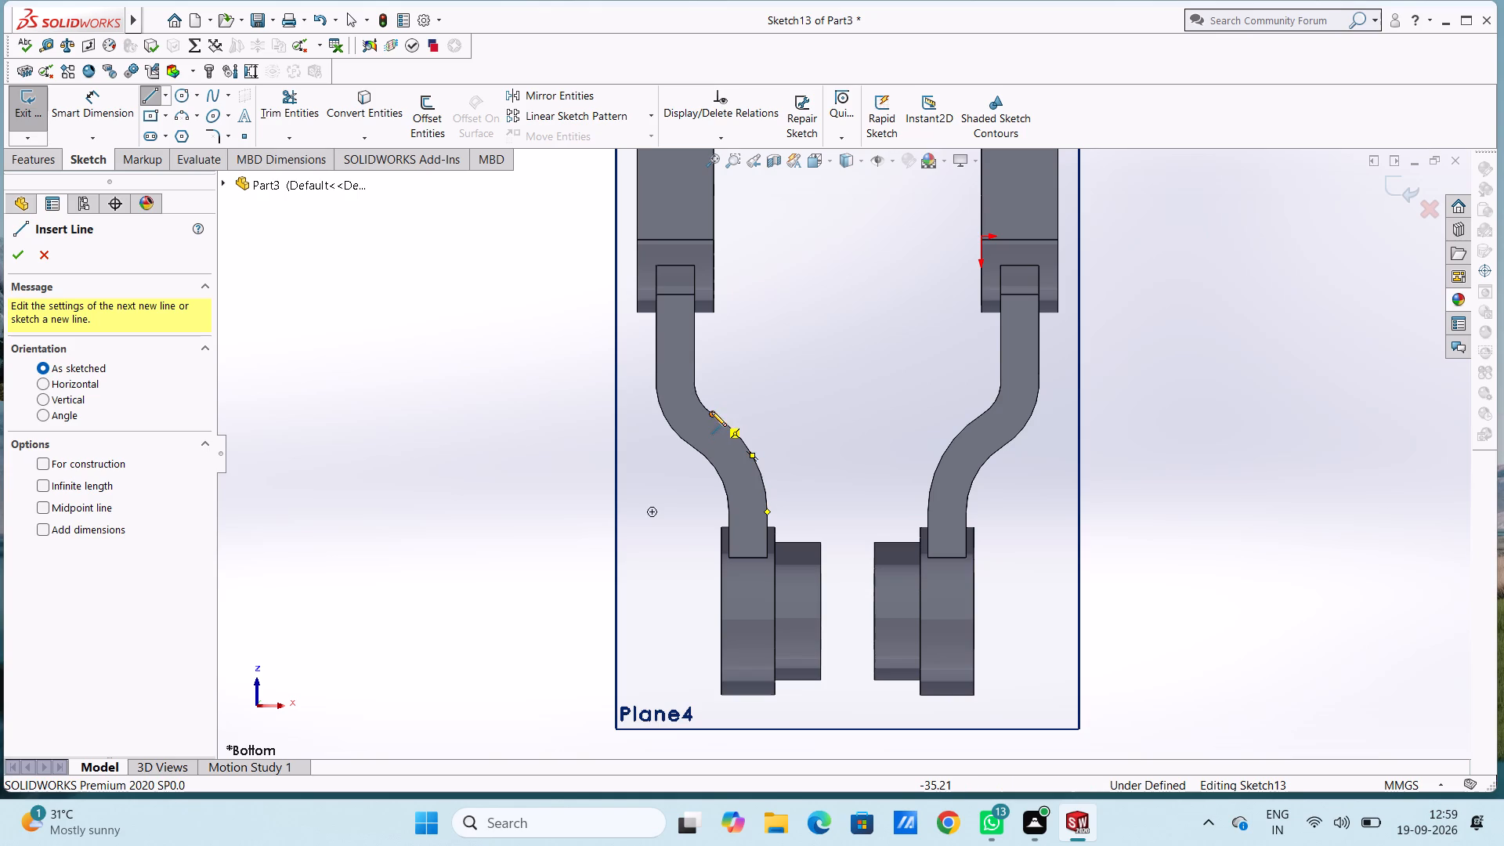
{"action": "left_click", "coordinate": [710, 414]}
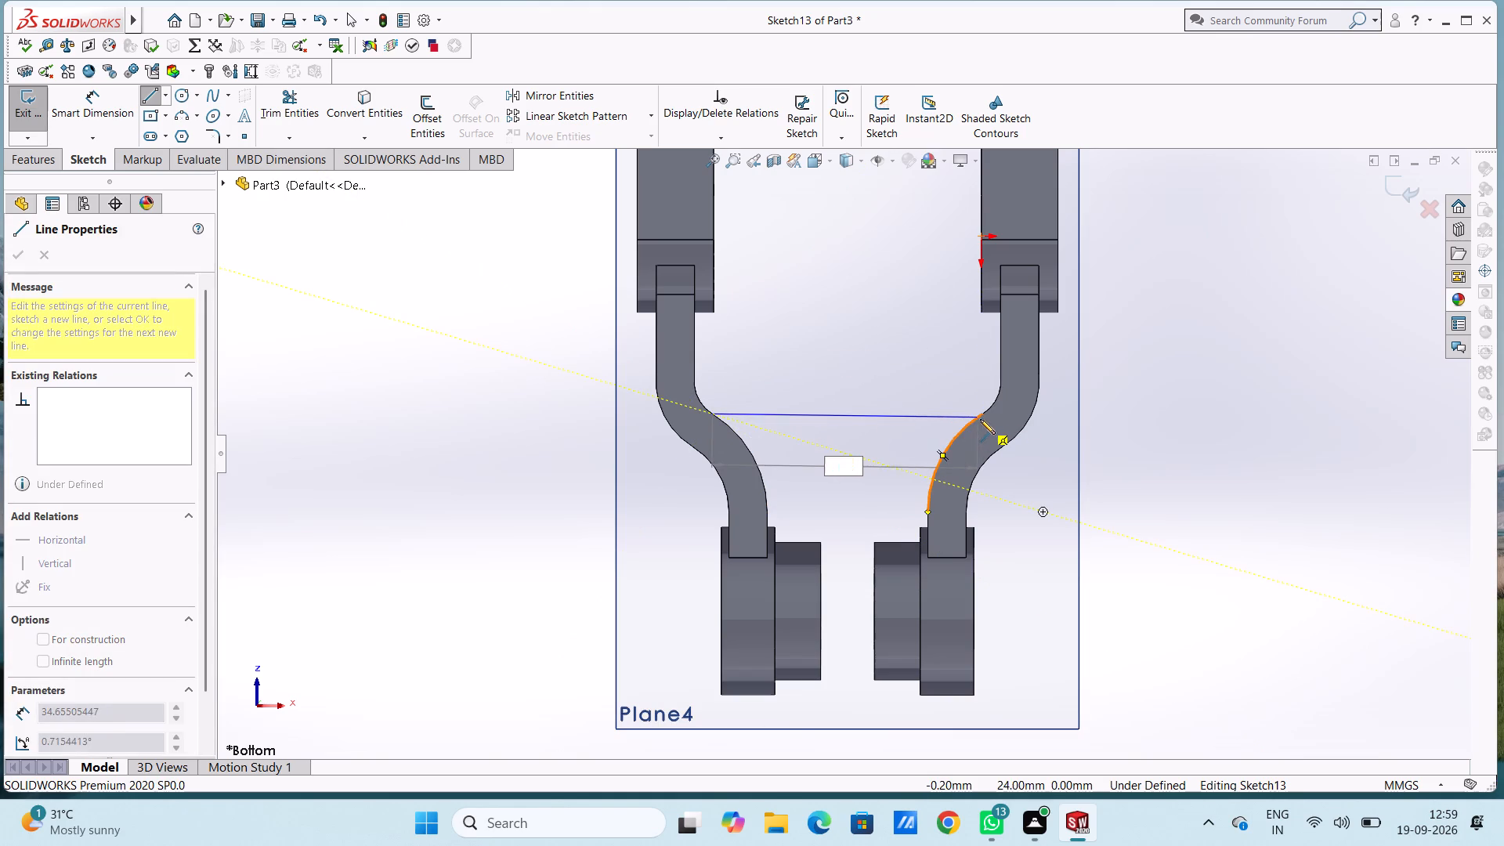
{"action": "left_click", "coordinate": [982, 413]}
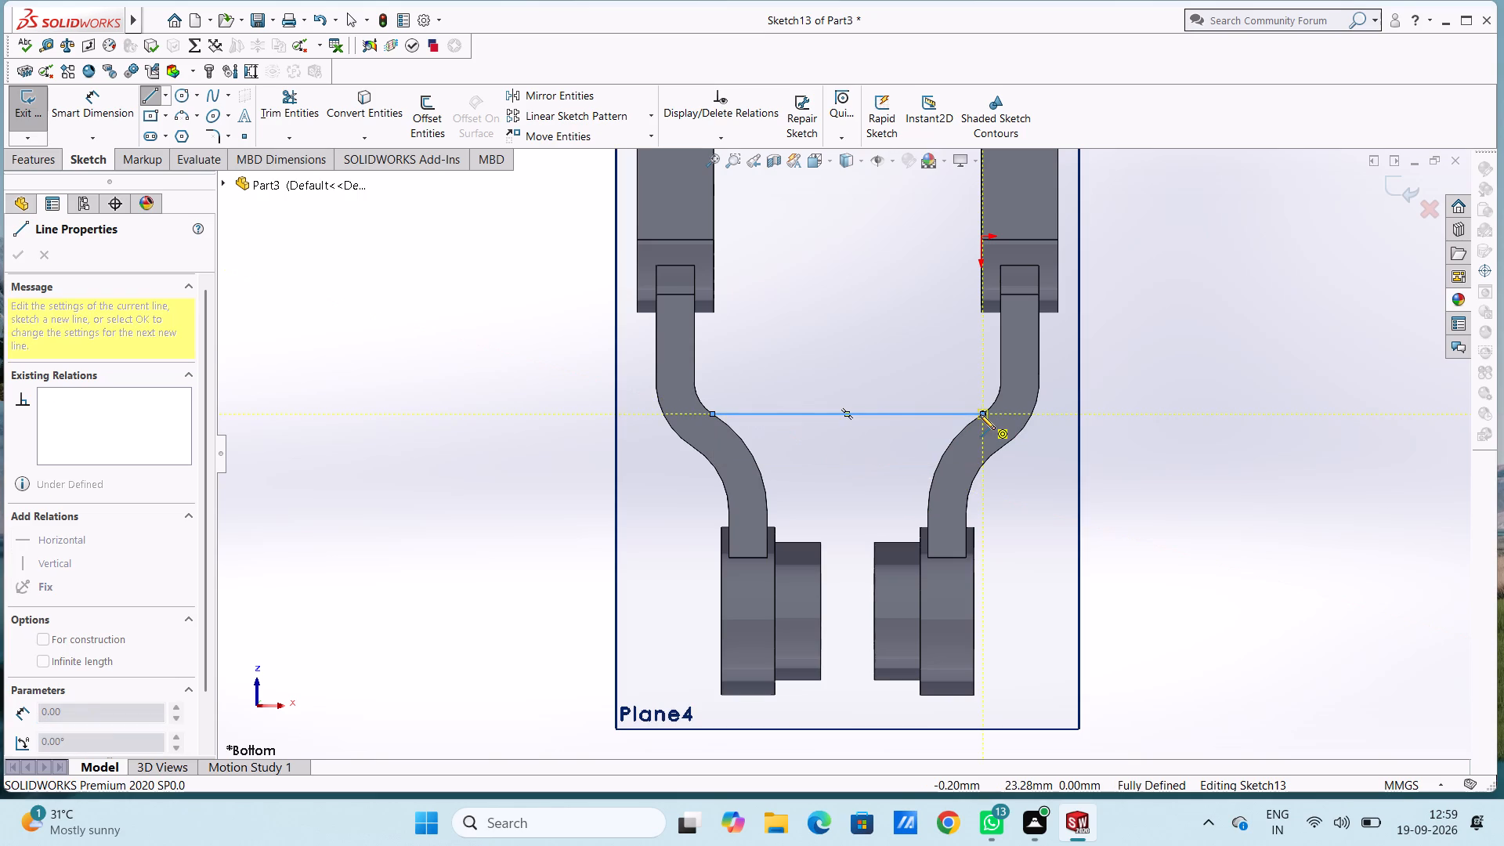
{"action": "key", "text": "Escape"}
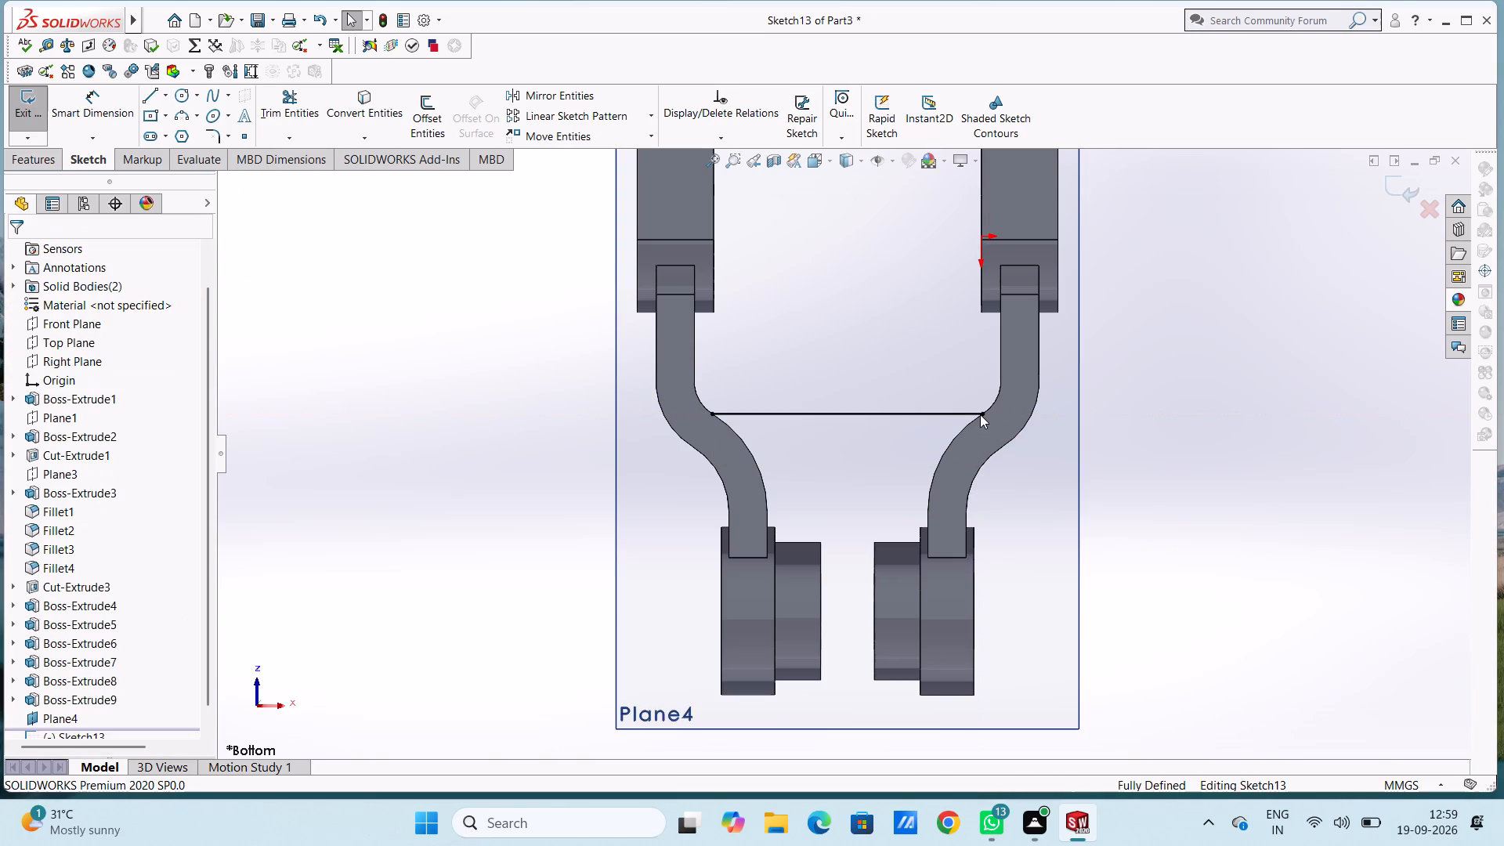
Trace the inner curve of each arm with a 15 mm radius three-point arc starting at the horizontal line's endpoints.
{"action": "left_click", "coordinate": [192, 117]}
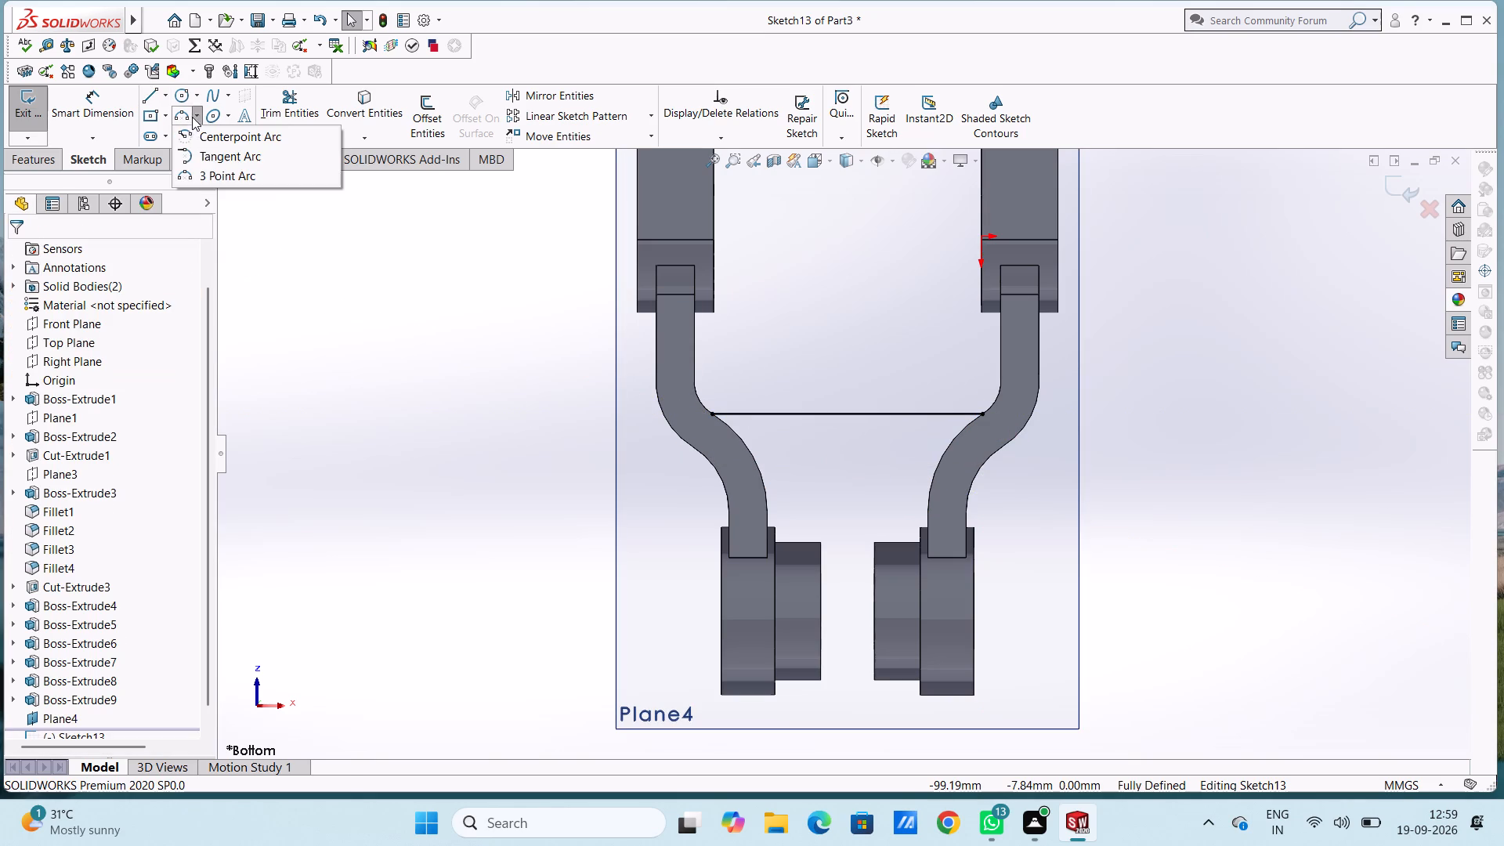
{"action": "left_click", "coordinate": [177, 111]}
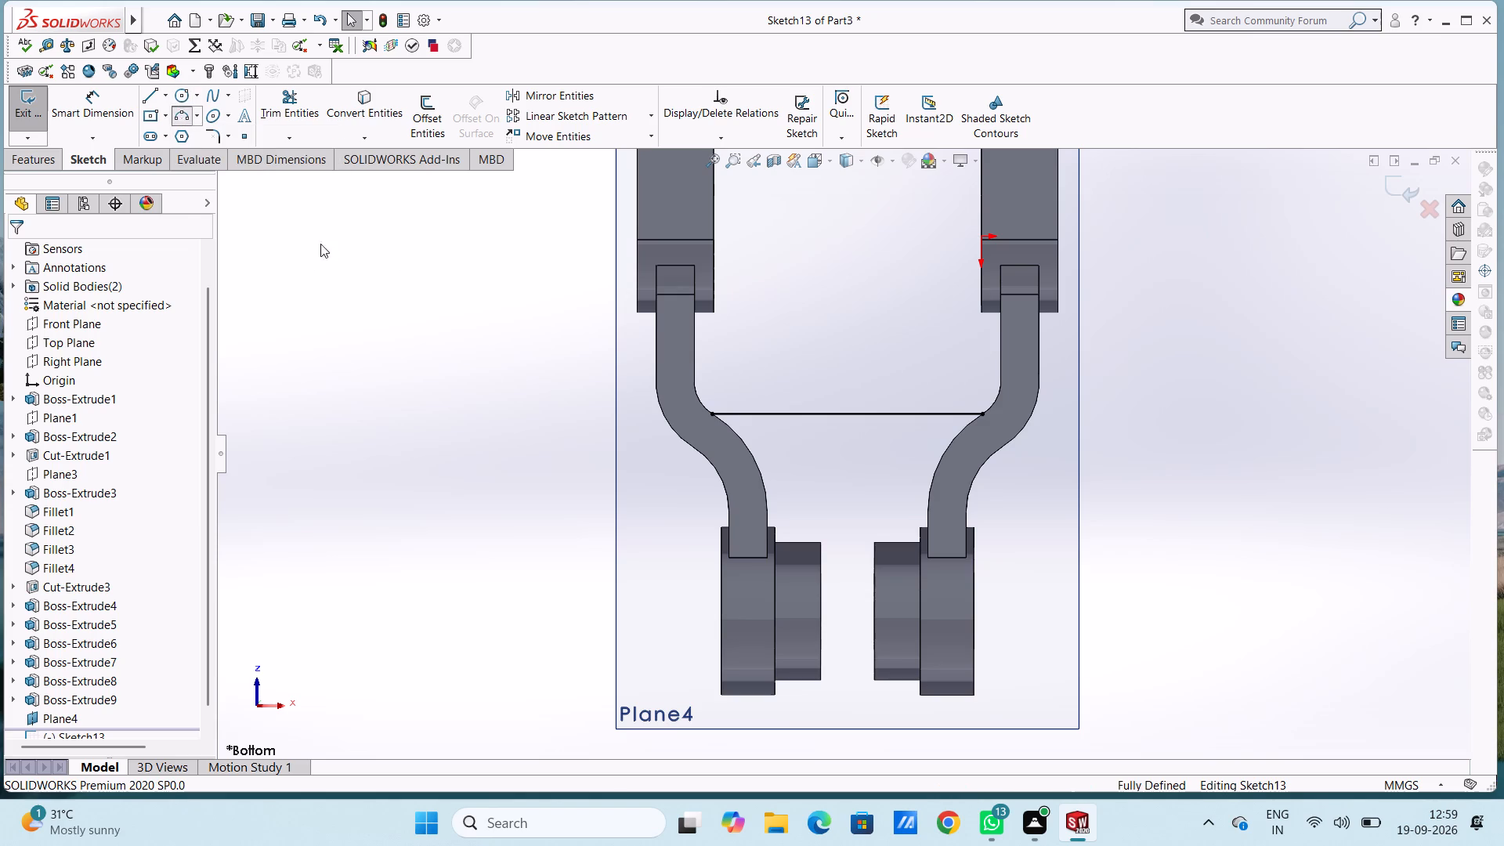
{"action": "left_click", "coordinate": [709, 414]}
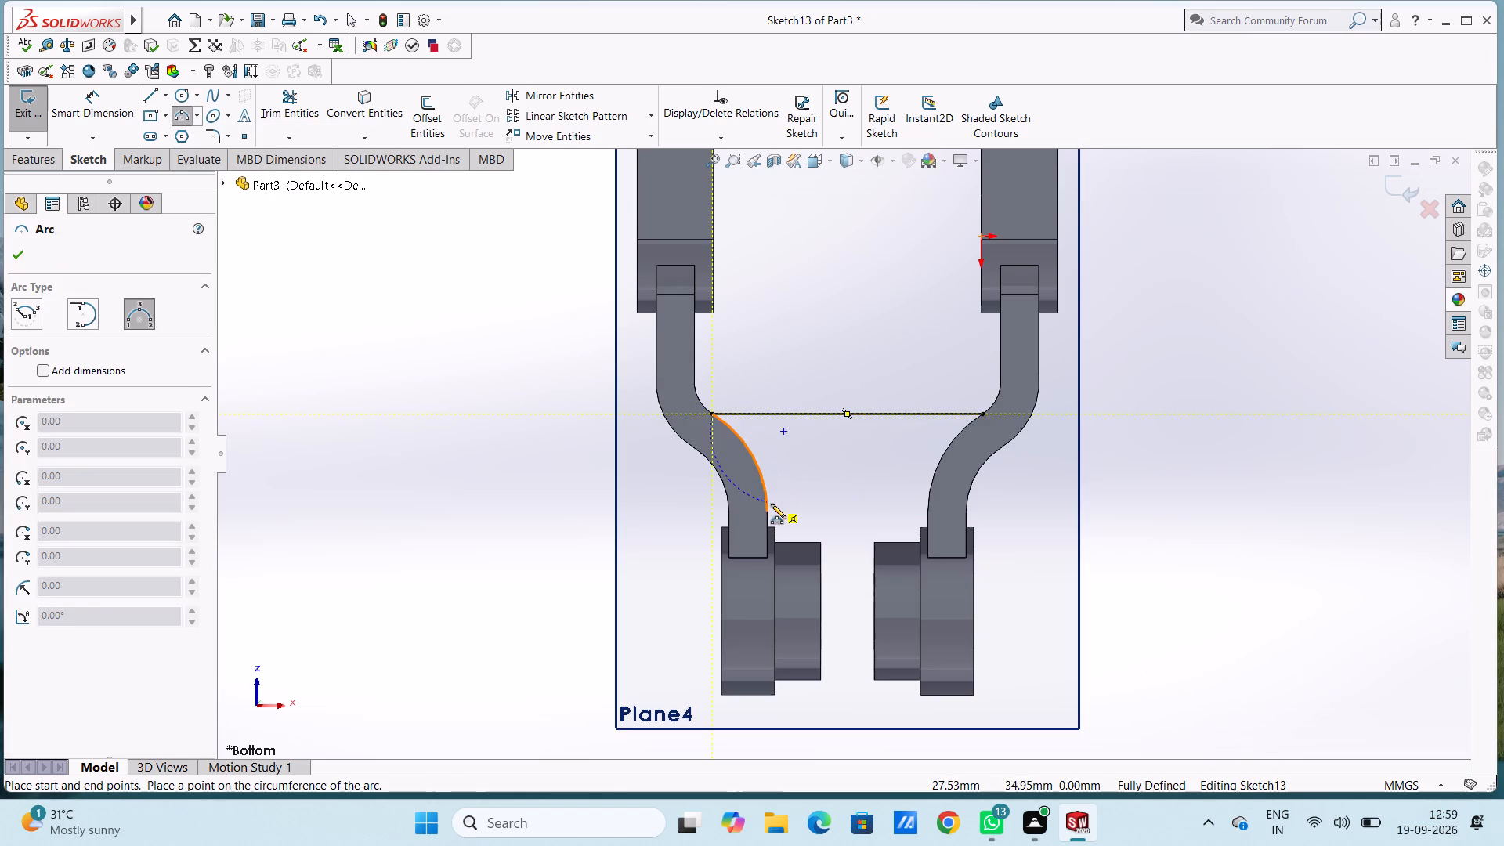
{"action": "left_click", "coordinate": [766, 512]}
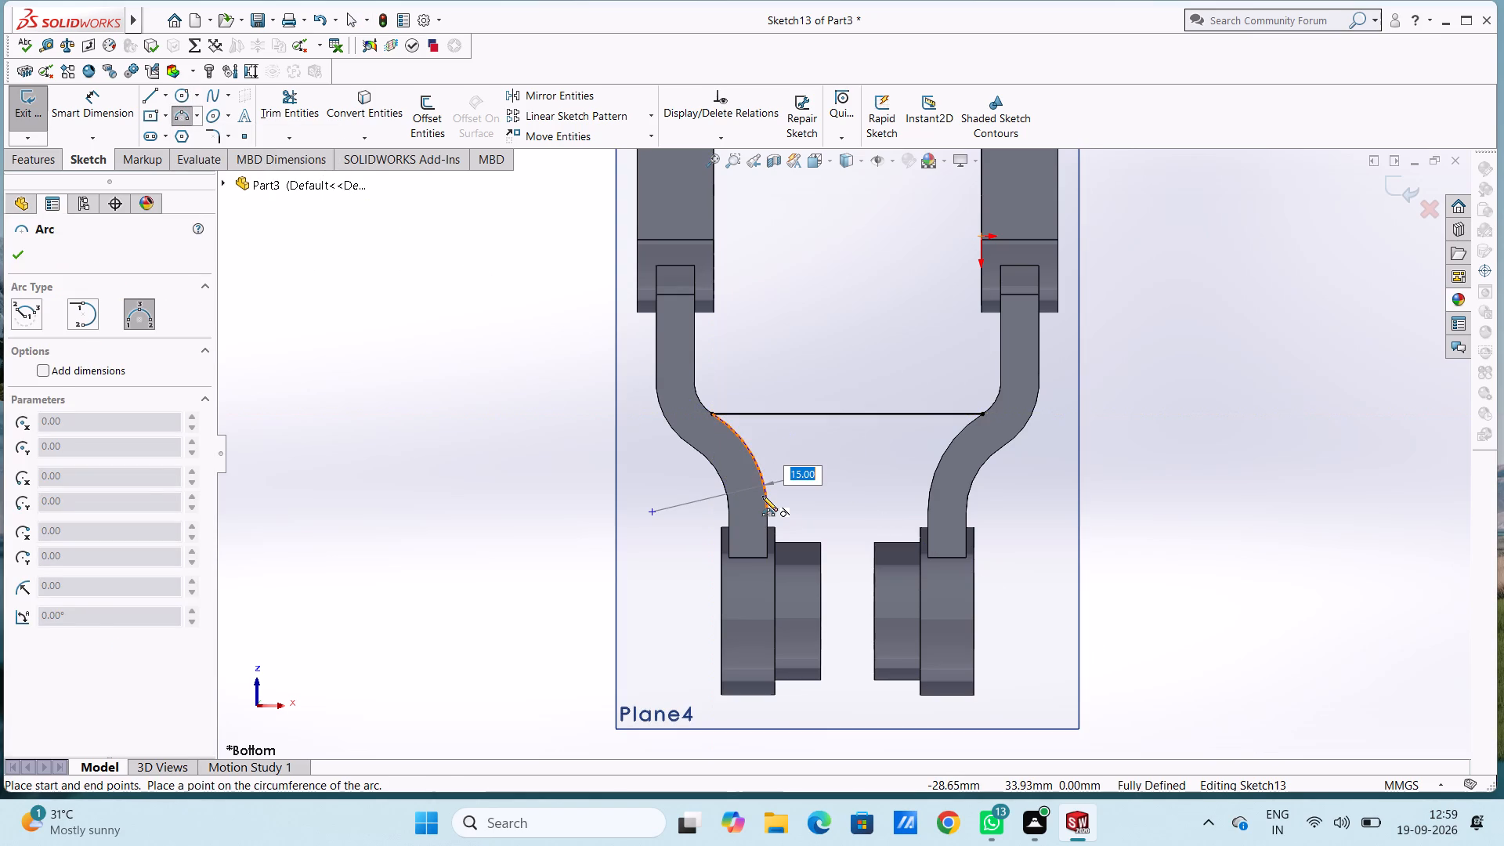
{"action": "left_click", "coordinate": [762, 496]}
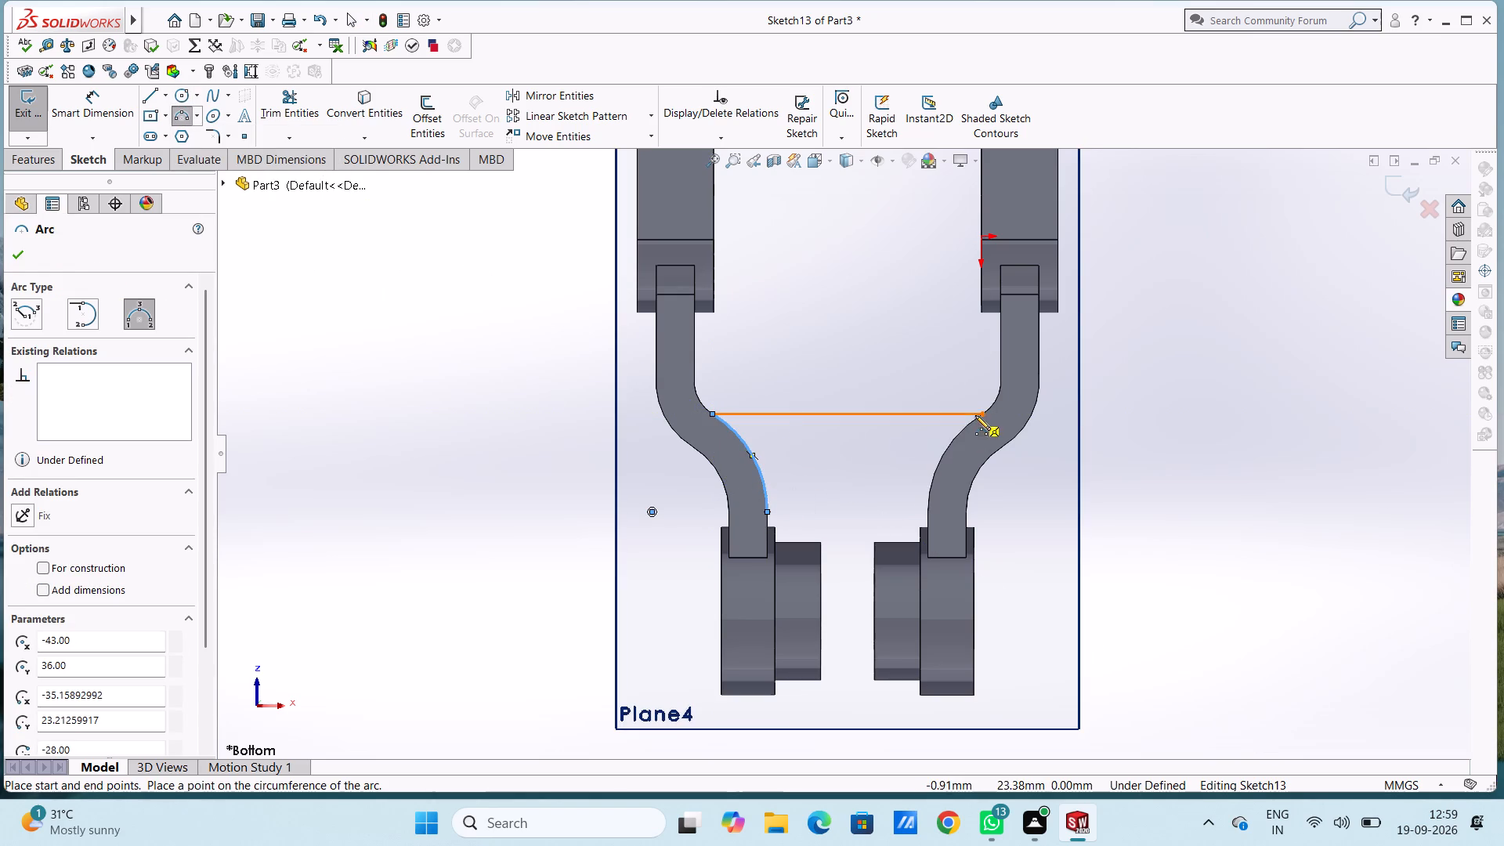
{"action": "left_click", "coordinate": [981, 414]}
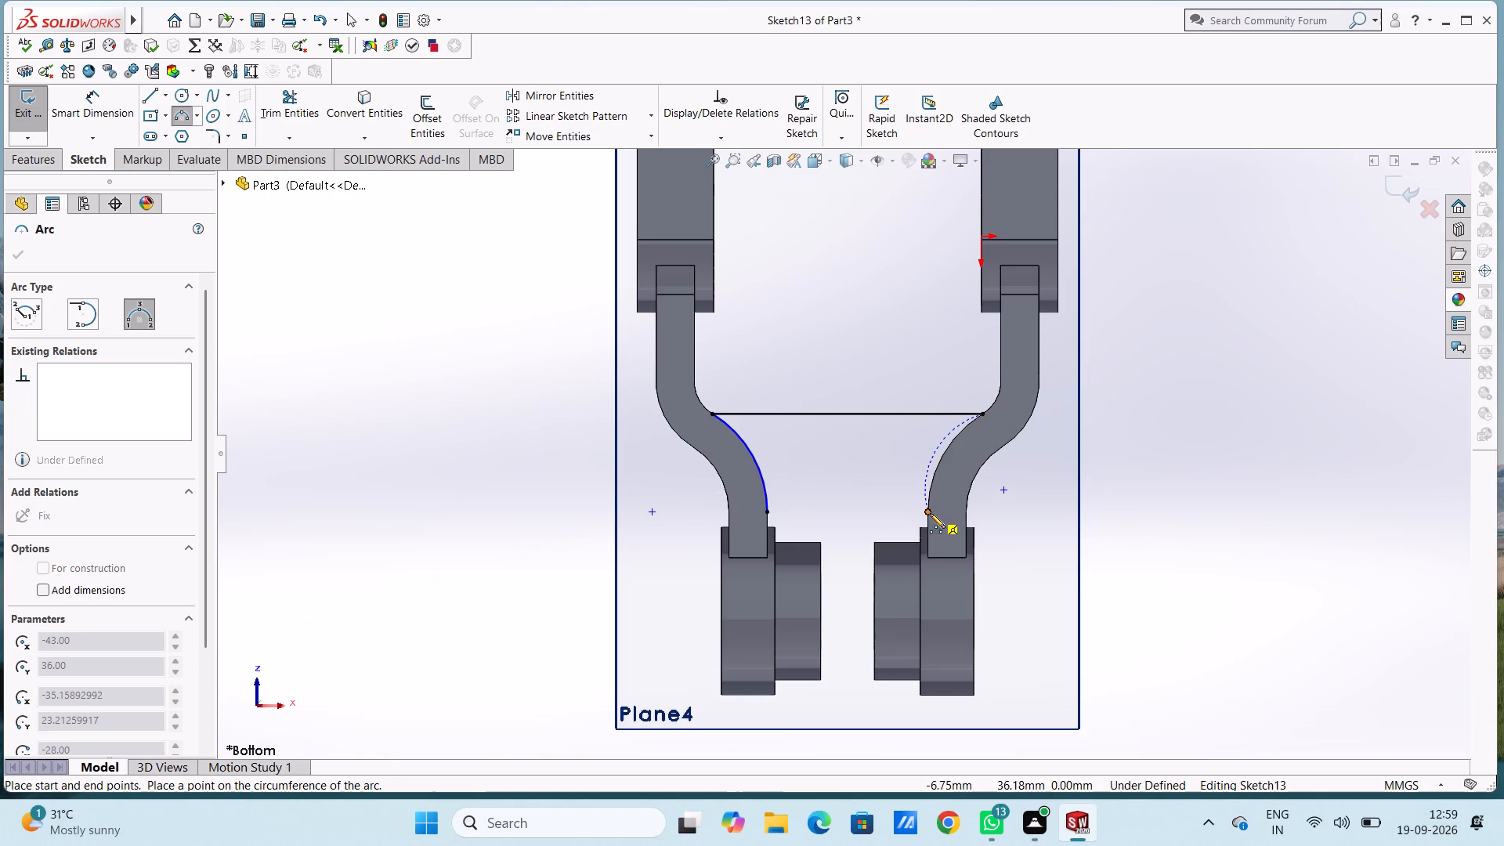
{"action": "left_click", "coordinate": [929, 511]}
{"action": "left_click", "coordinate": [926, 500]}
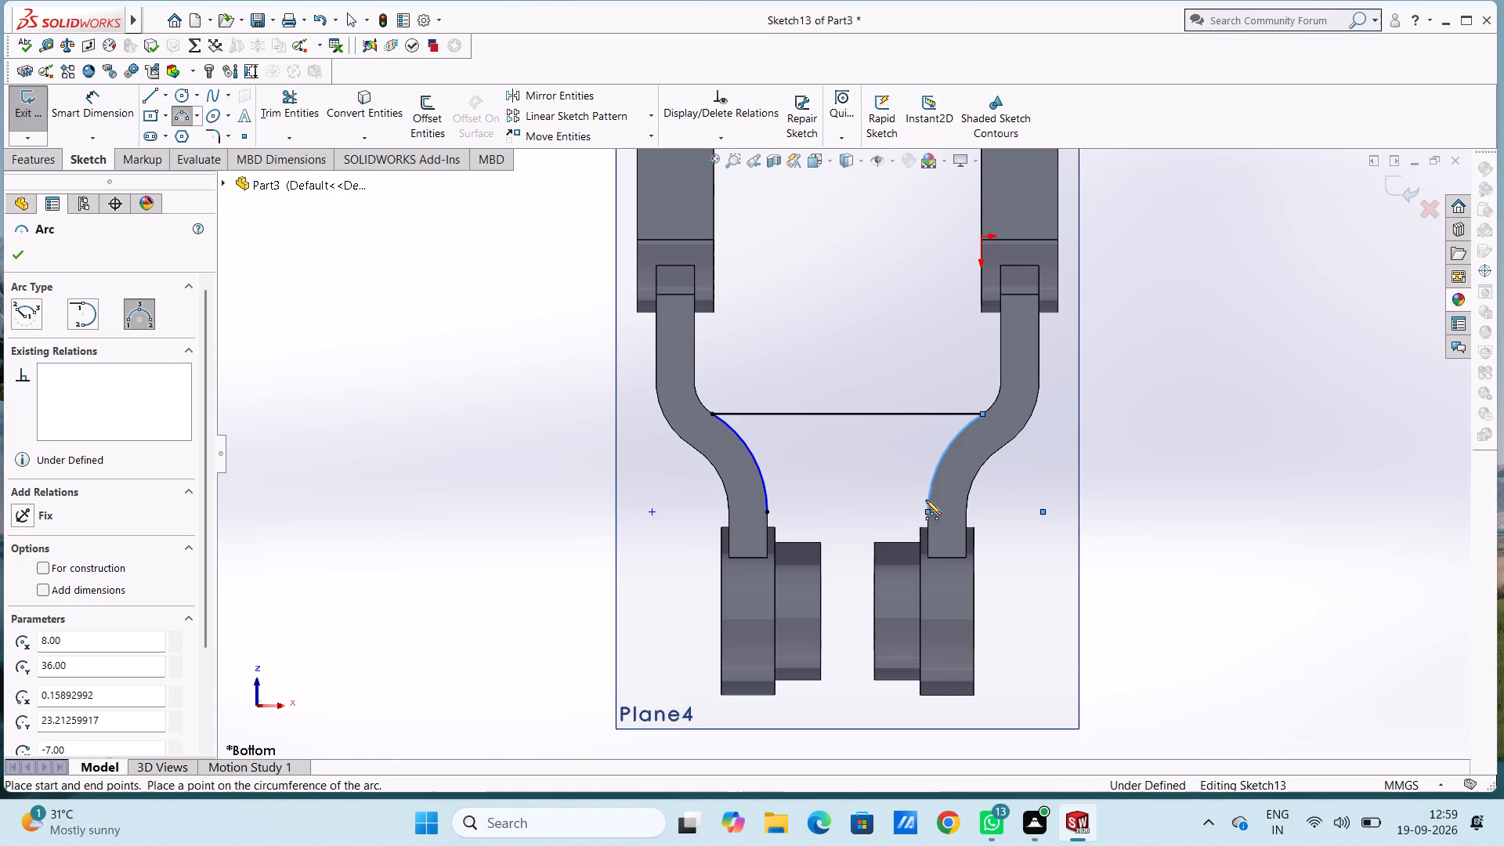
{"action": "key", "text": "Escape"}
{"action": "key", "text": "Escape"}
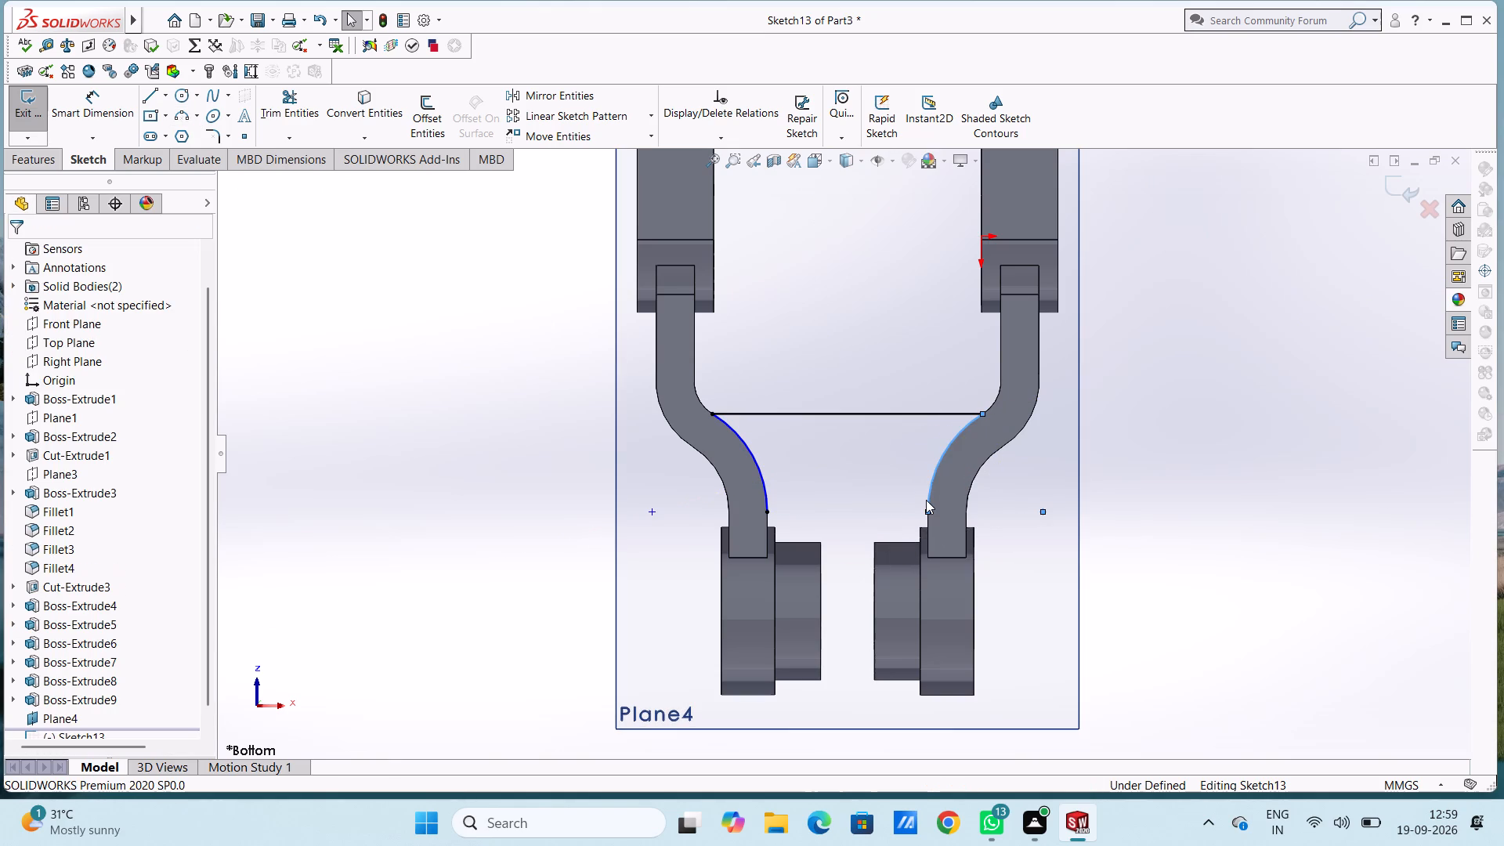
From the left arm's arc end, draw a stepped line chain along the boss edges: 2 mm down, 1 mm across, 2 mm down, 6 mm across.
{"action": "scroll", "coordinate": [852, 550], "scroll_direction": "down", "scroll_amount": 3}
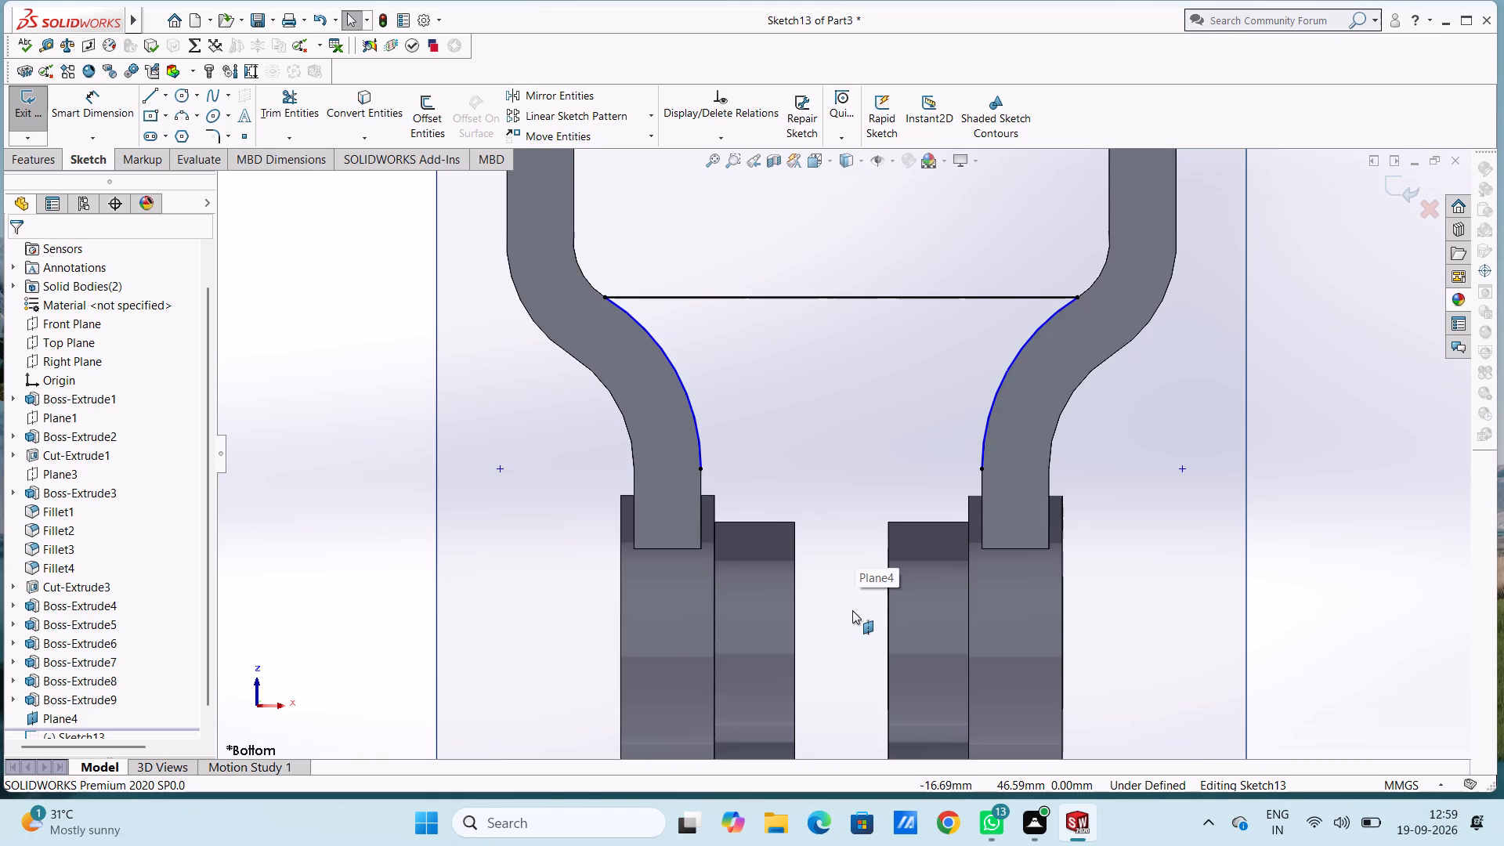
{"action": "scroll", "coordinate": [852, 610], "scroll_direction": "up", "scroll_amount": 1}
{"action": "scroll", "coordinate": [852, 610], "scroll_direction": "down", "scroll_amount": 2}
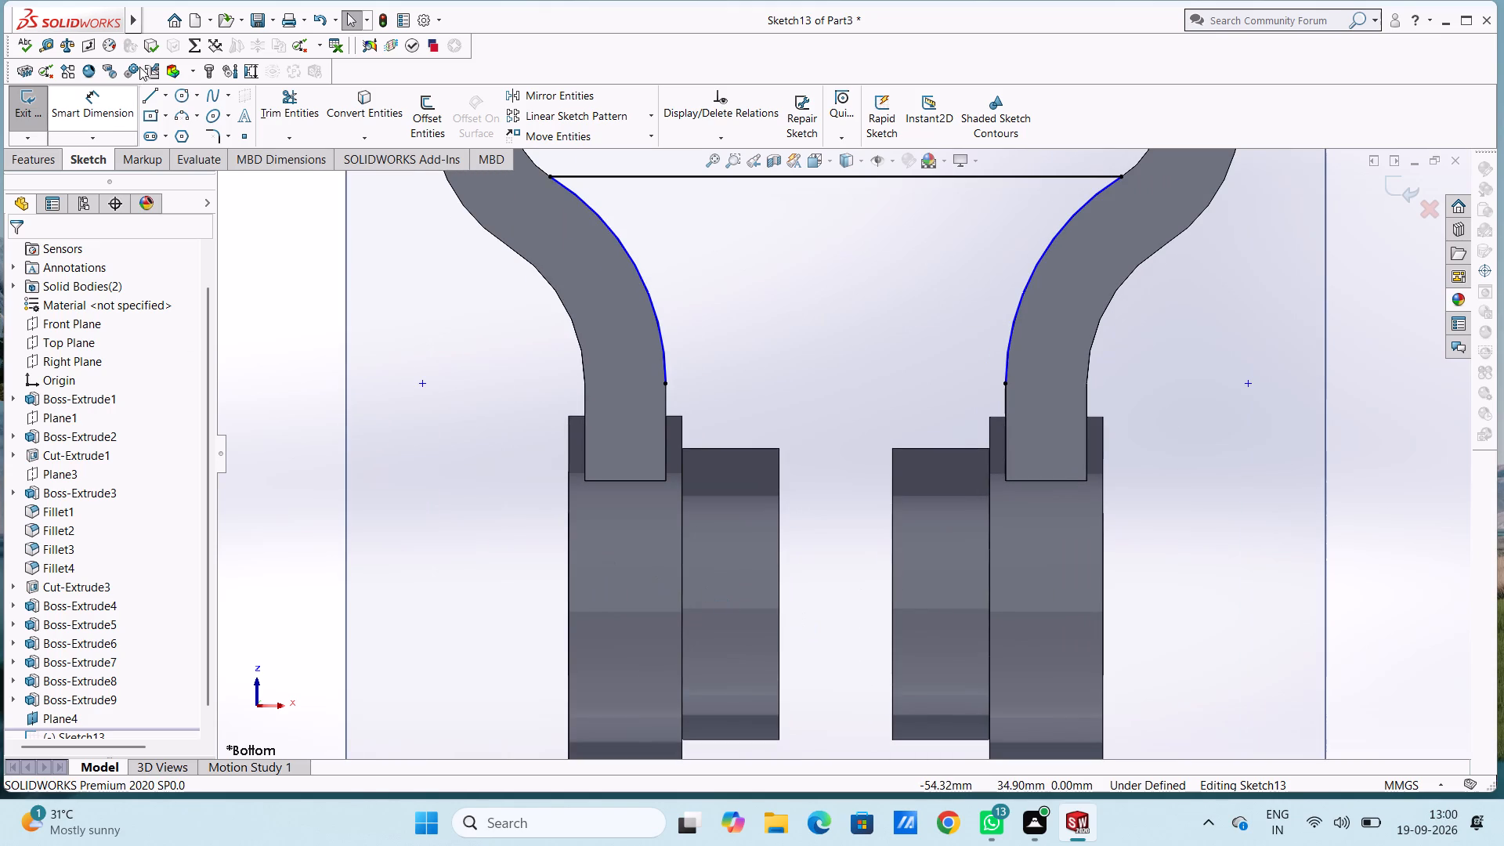
{"action": "left_click", "coordinate": [150, 88]}
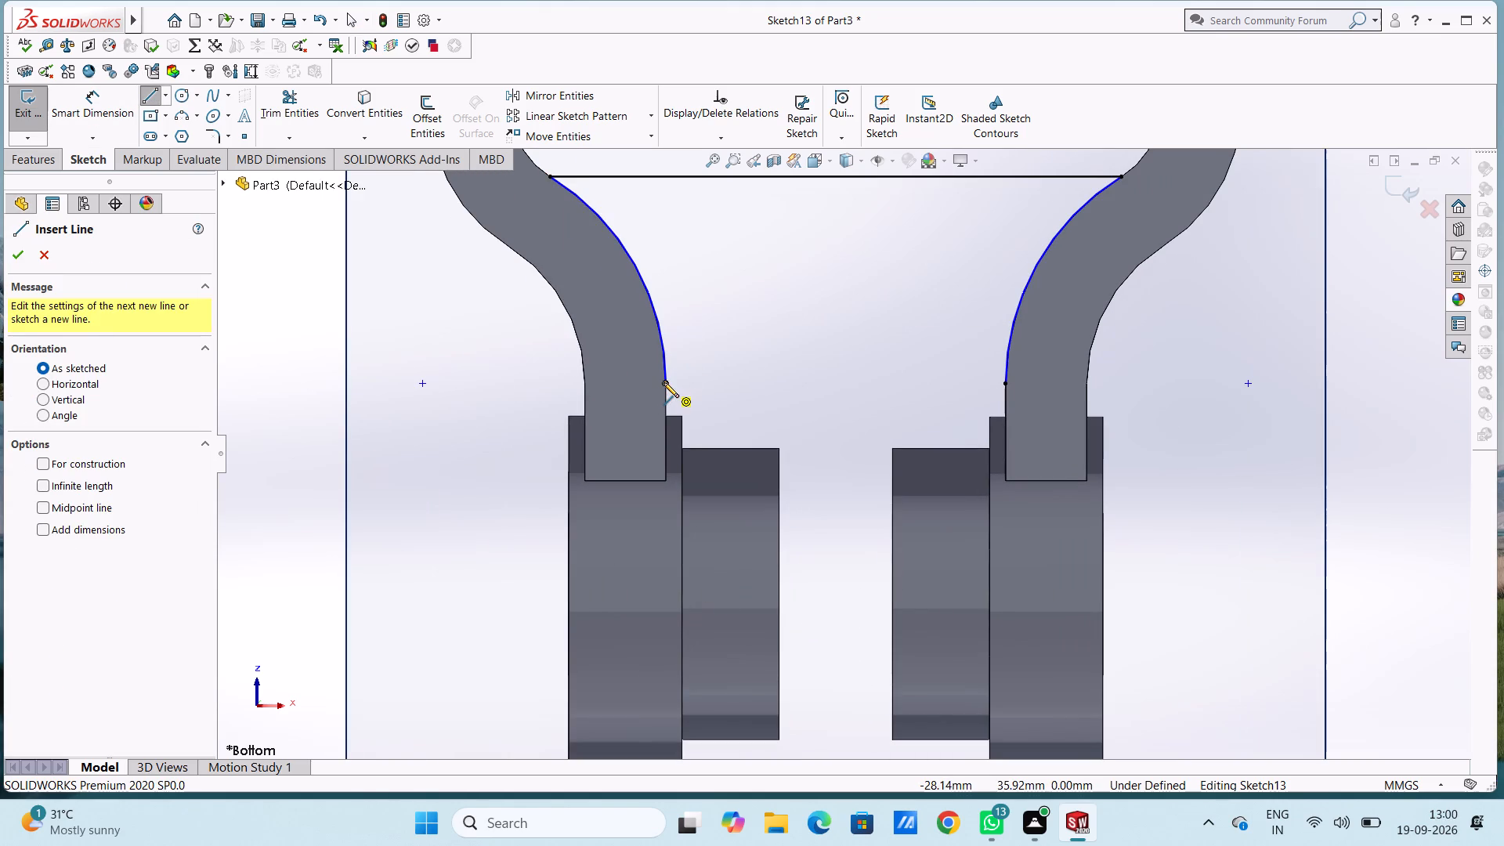
{"action": "left_click", "coordinate": [663, 382]}
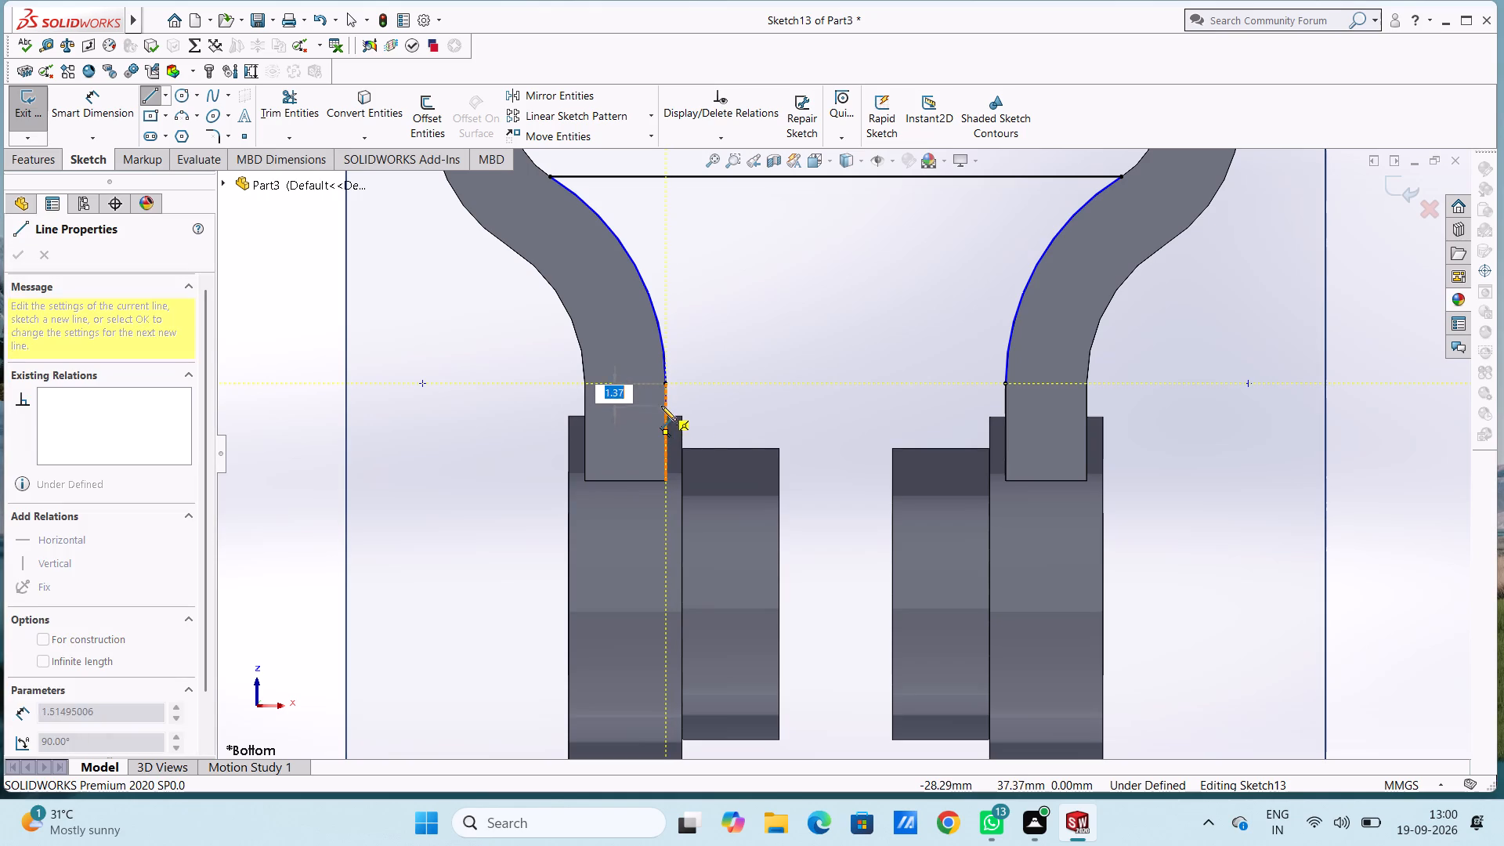
{"action": "left_click", "coordinate": [663, 417]}
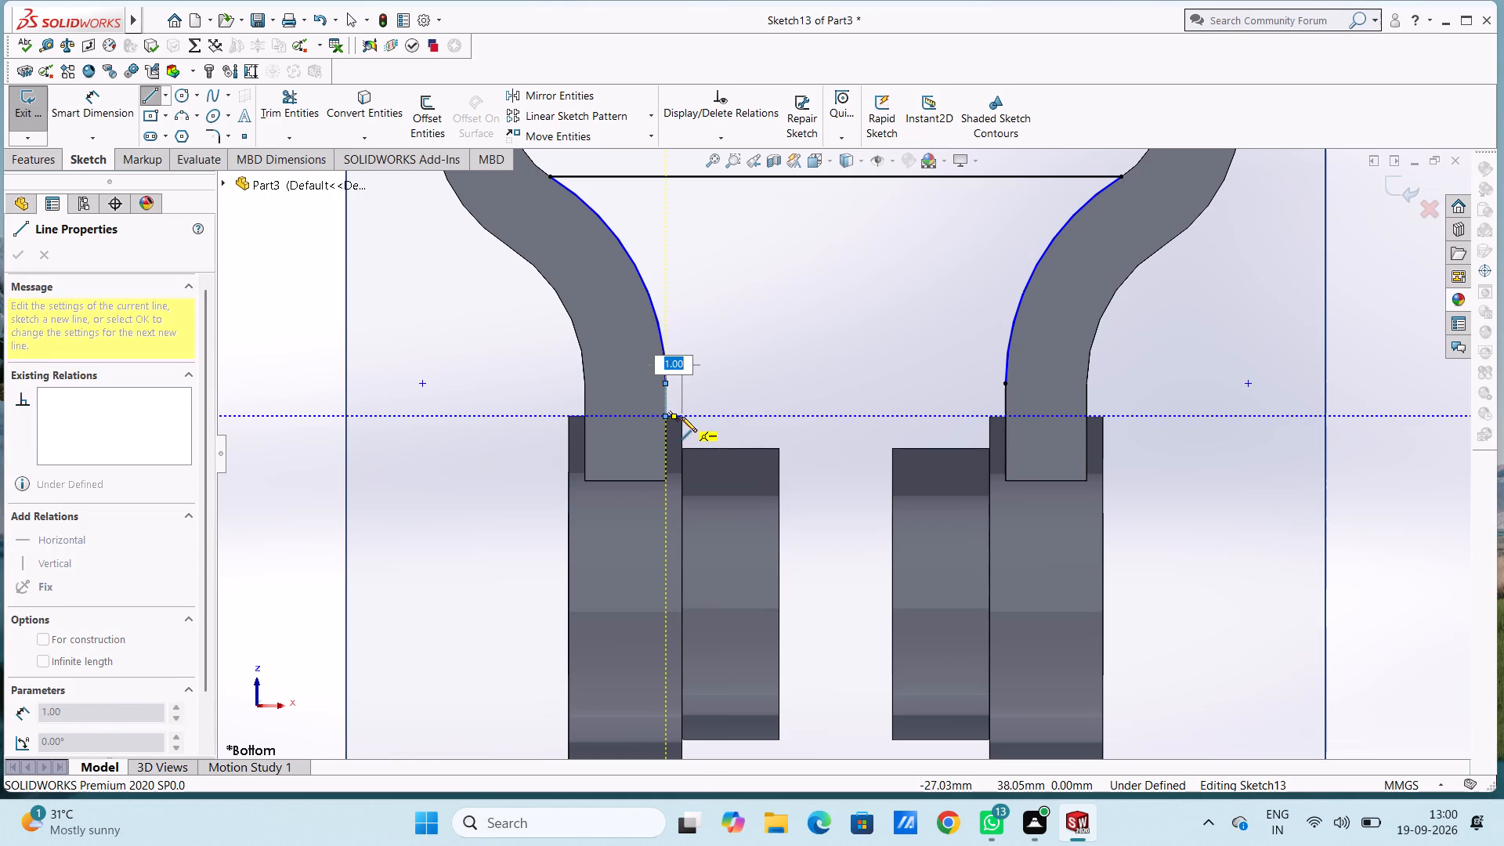
{"action": "left_click", "coordinate": [681, 417]}
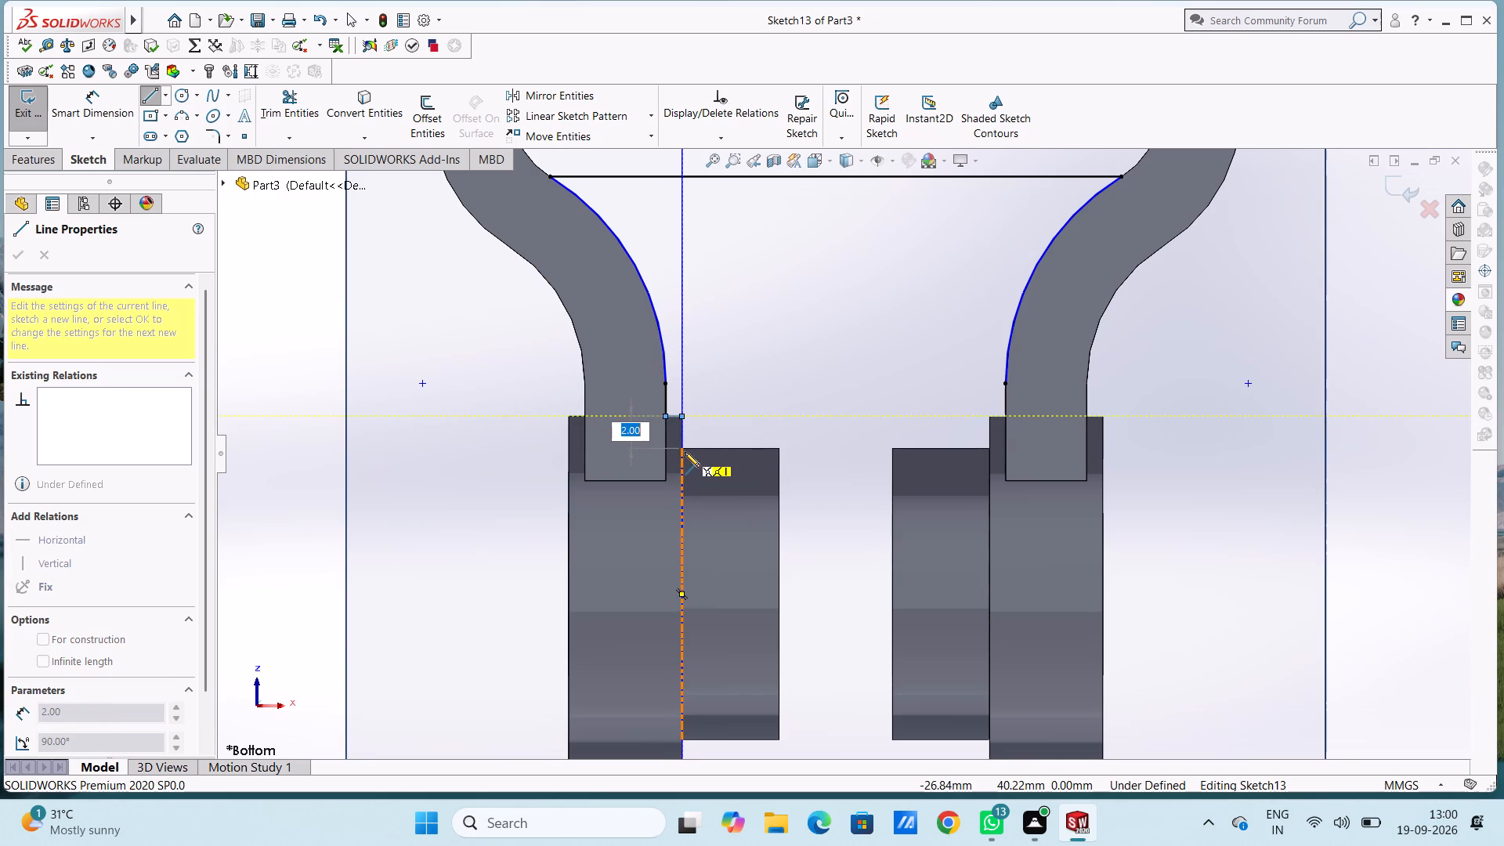
{"action": "left_click", "coordinate": [685, 452]}
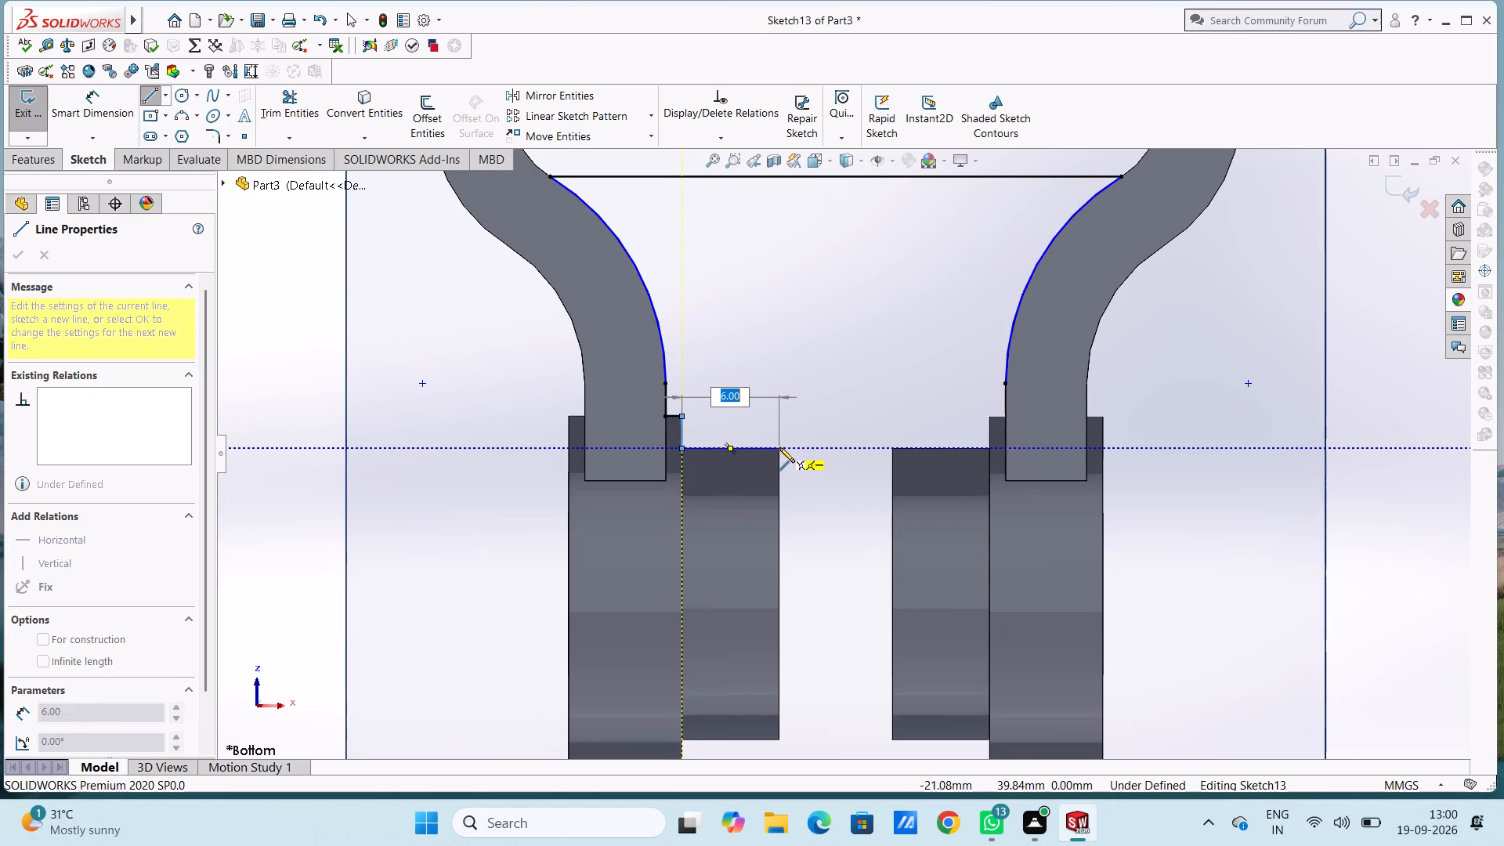
{"action": "left_click", "coordinate": [779, 448]}
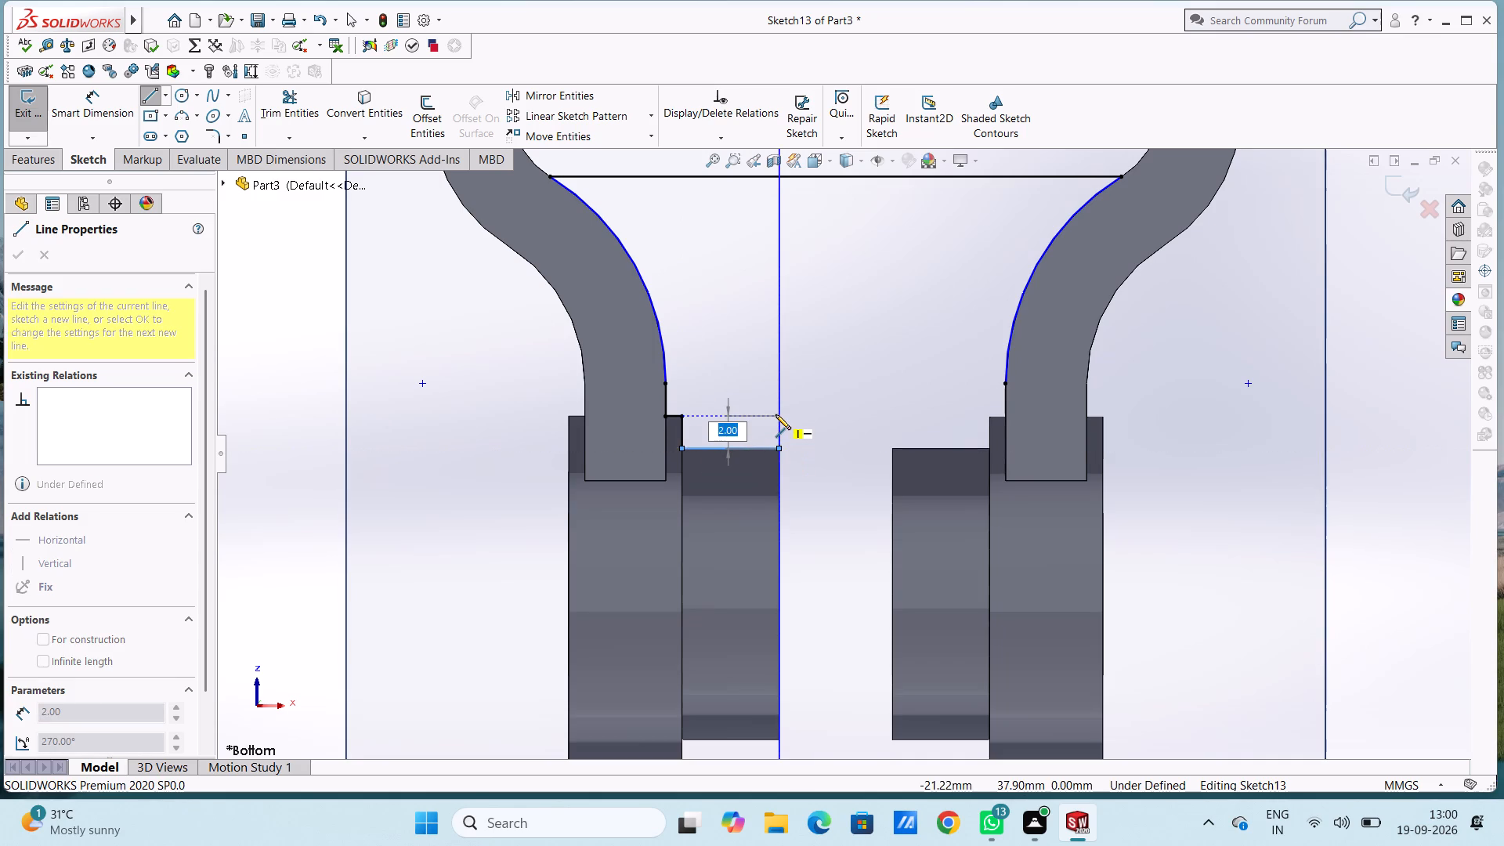
Continue the chain 2 mm up, about 7 mm across the boss gap and 2 mm down, mirroring the stepped edges to the right arm's arc.
{"action": "left_click", "coordinate": [775, 412]}
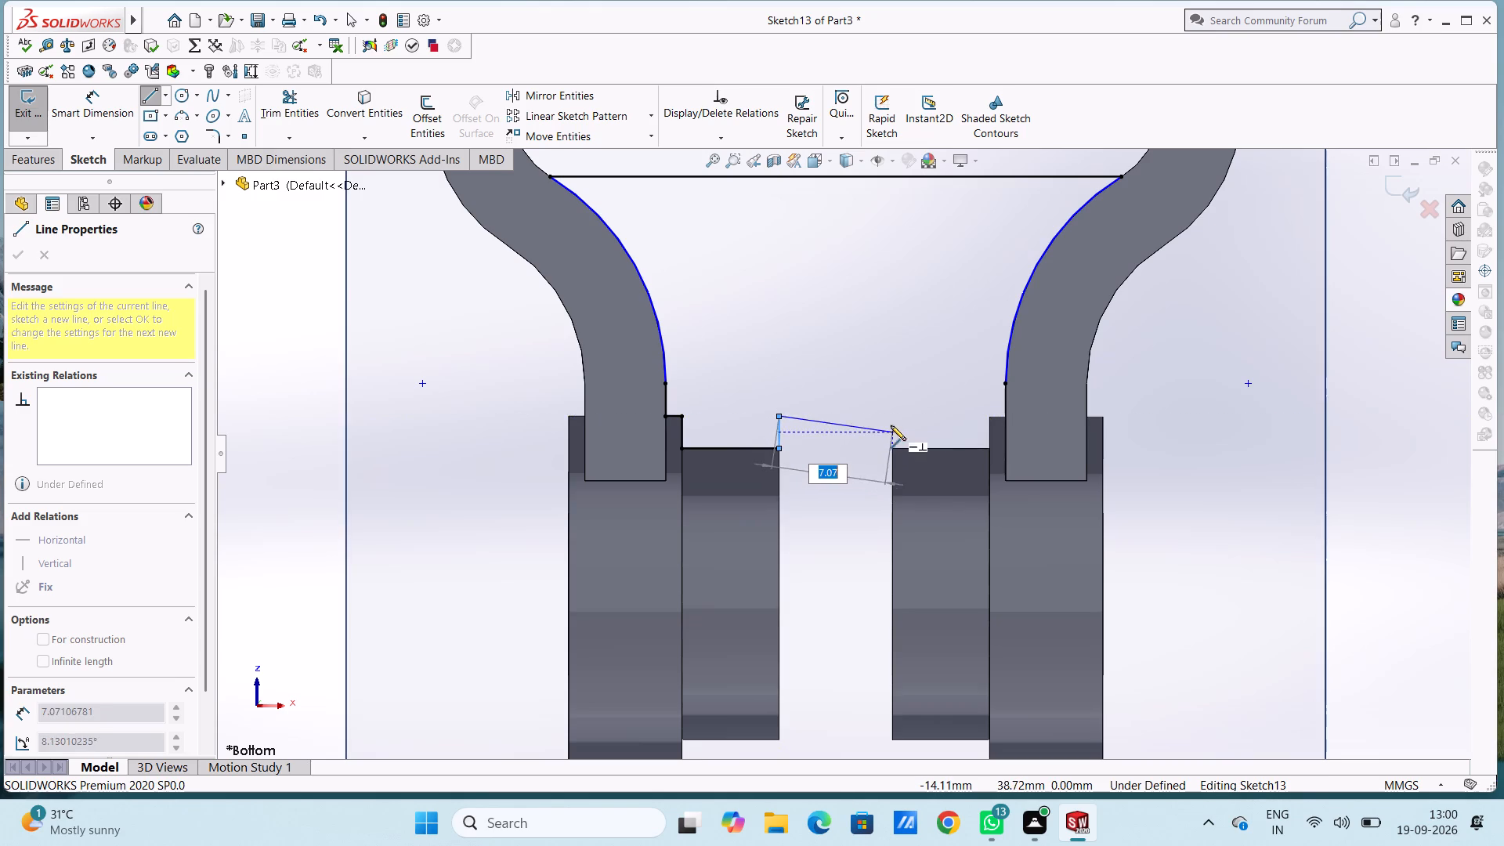
{"action": "left_click_drag", "start_coordinate": [893, 414], "coordinate": [892, 425]}
{"action": "left_click", "coordinate": [893, 448]}
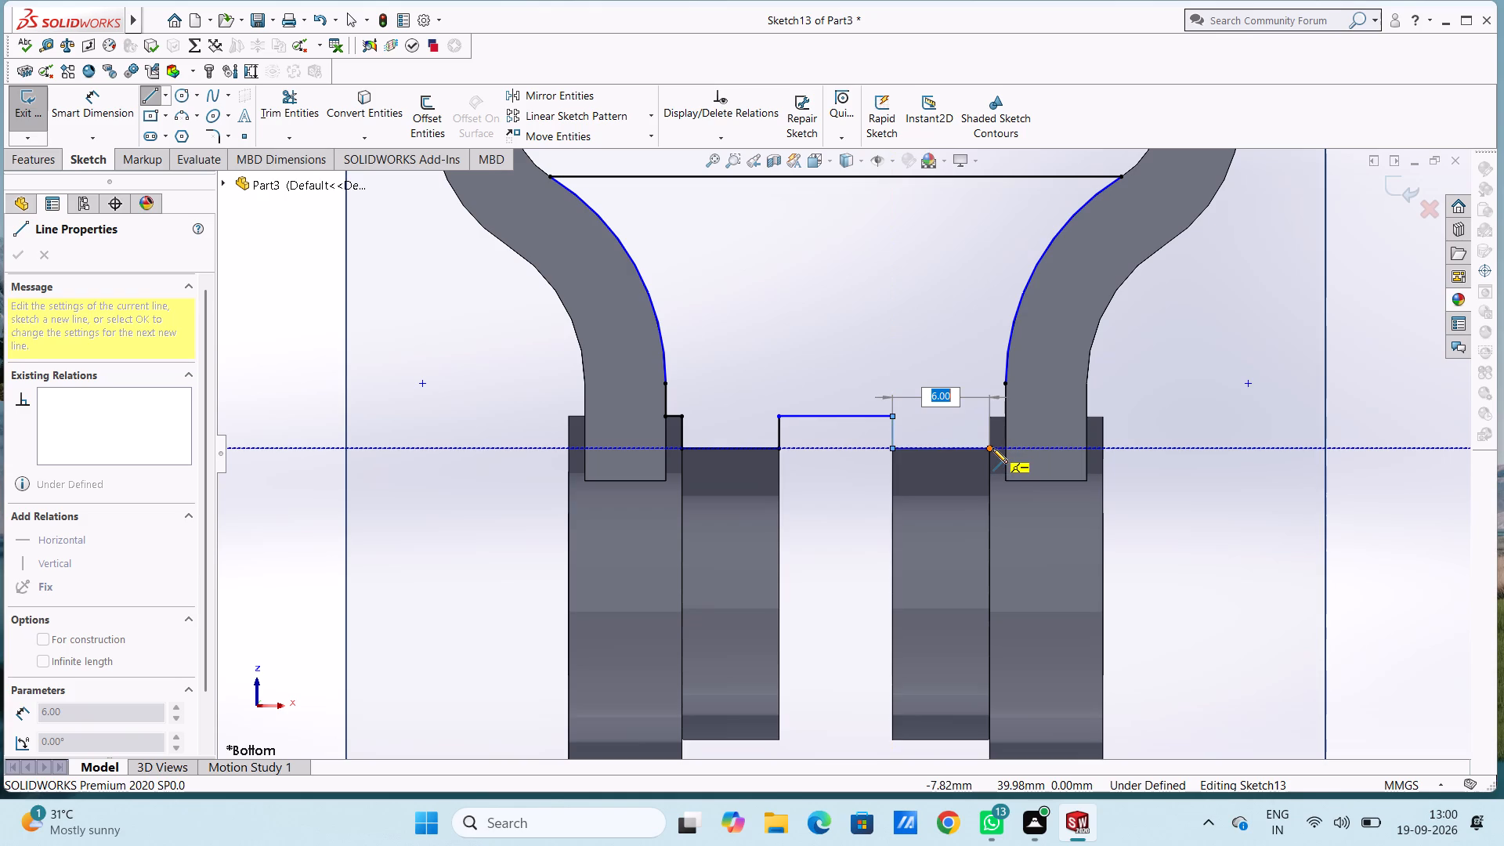
{"action": "left_click", "coordinate": [992, 448]}
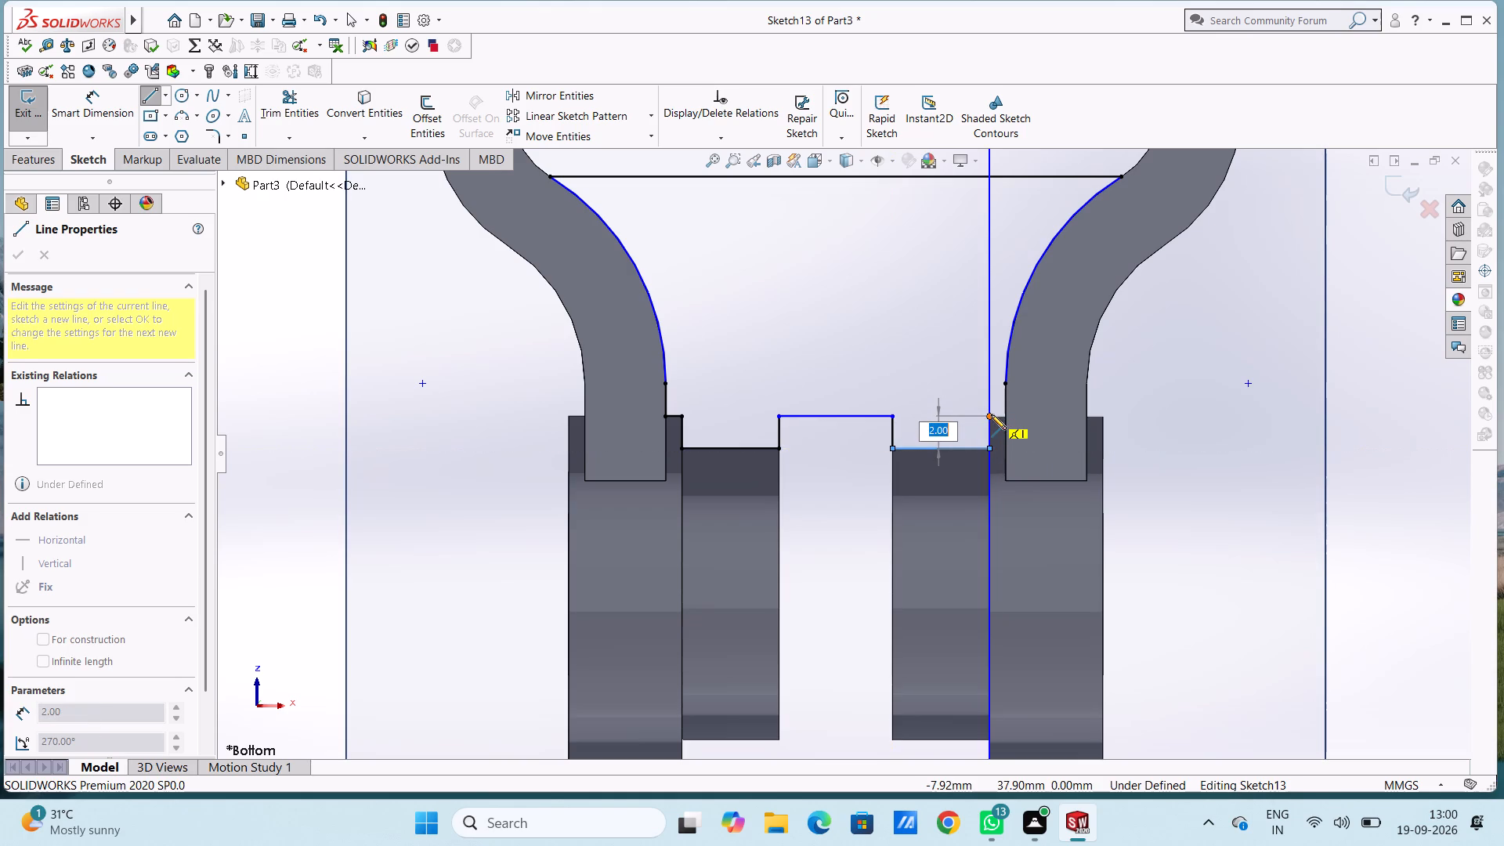
{"action": "left_click", "coordinate": [991, 414]}
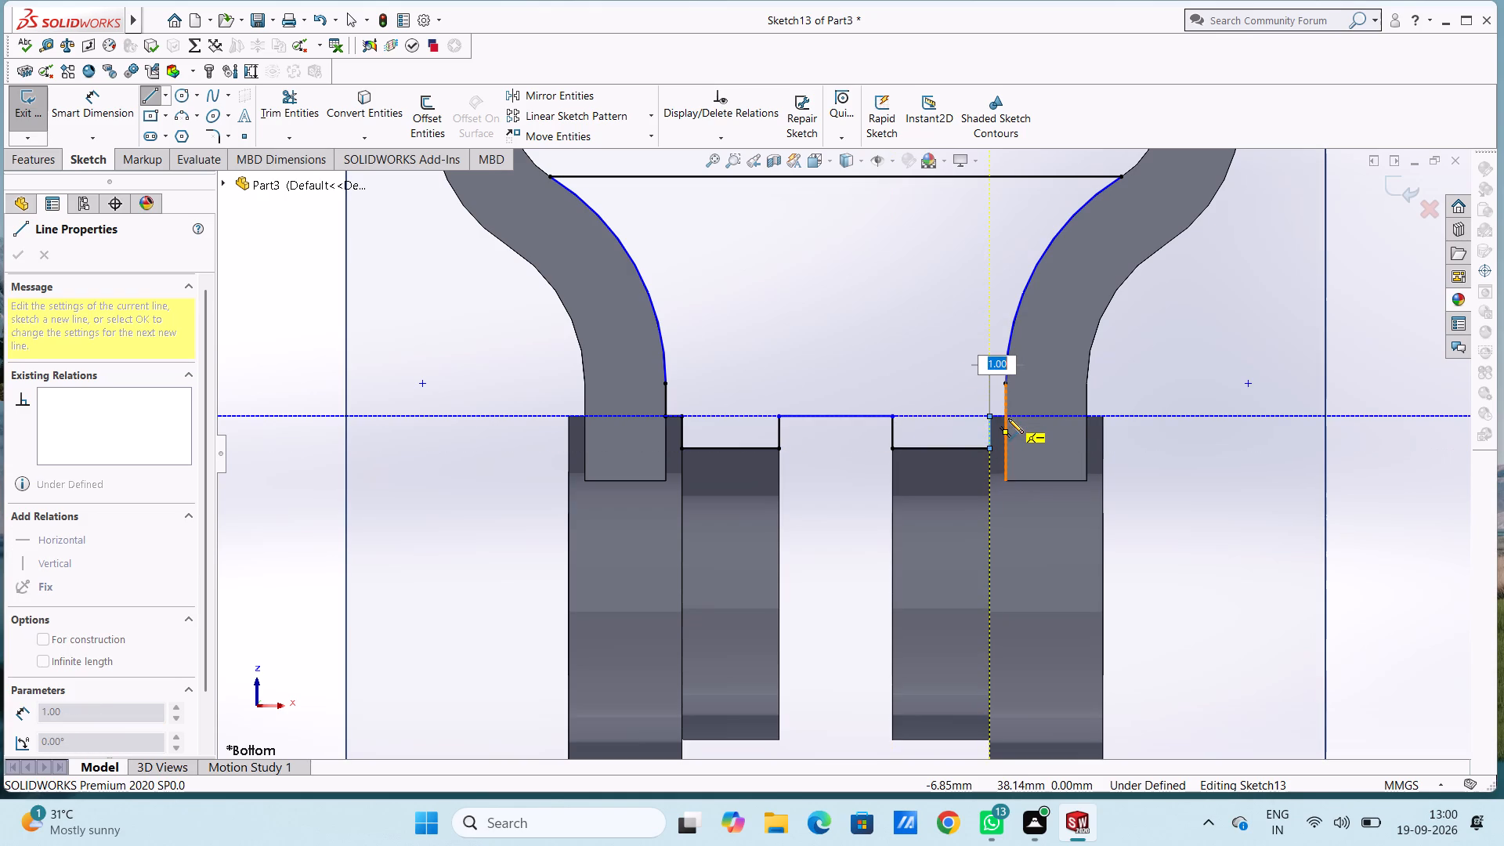
{"action": "left_click", "coordinate": [1007, 418]}
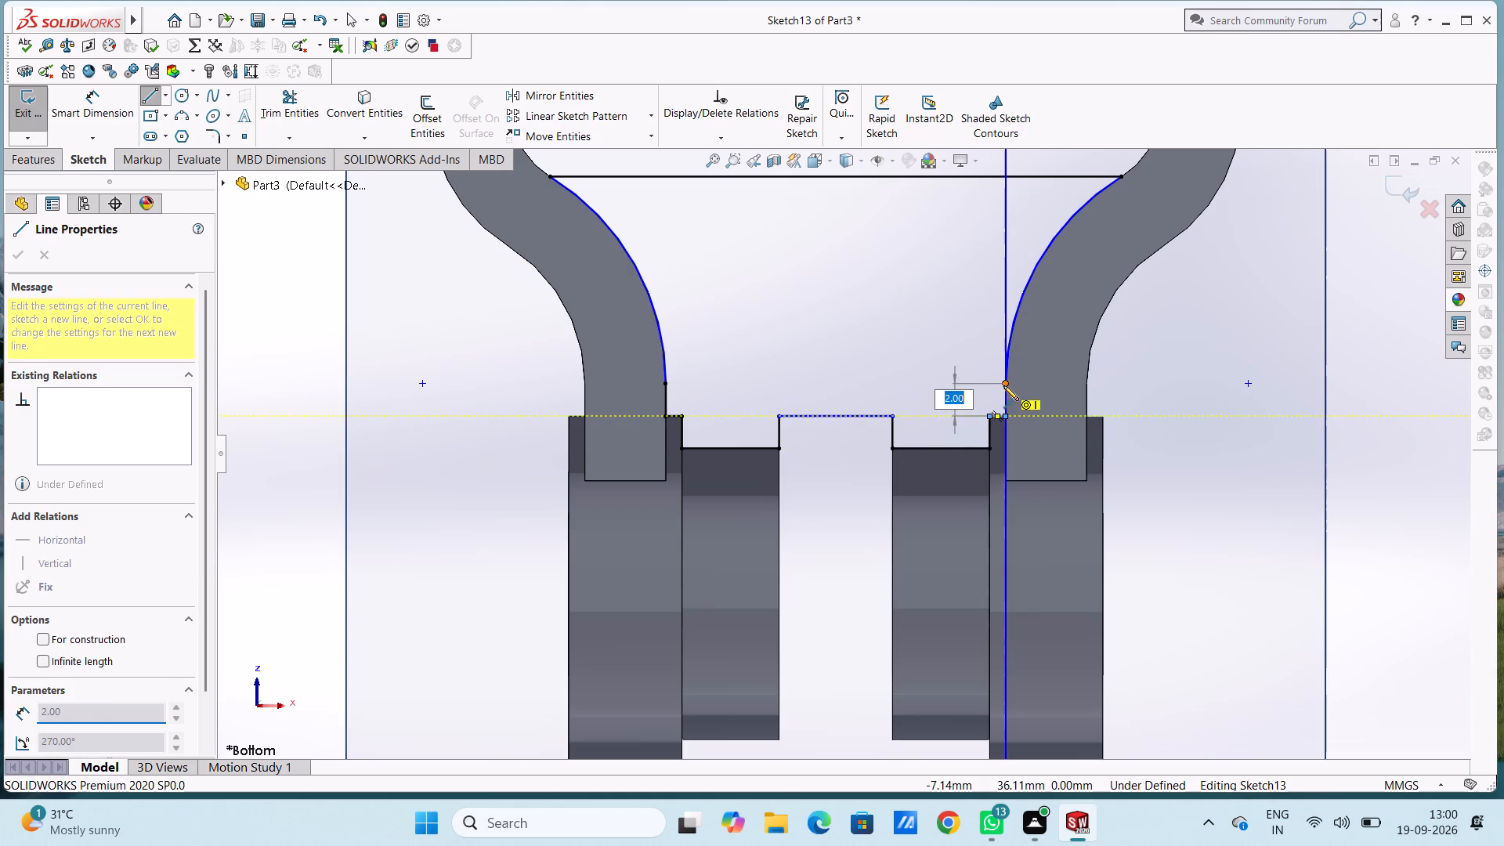
{"action": "left_click", "coordinate": [1003, 383]}
{"action": "key", "text": "Escape"}
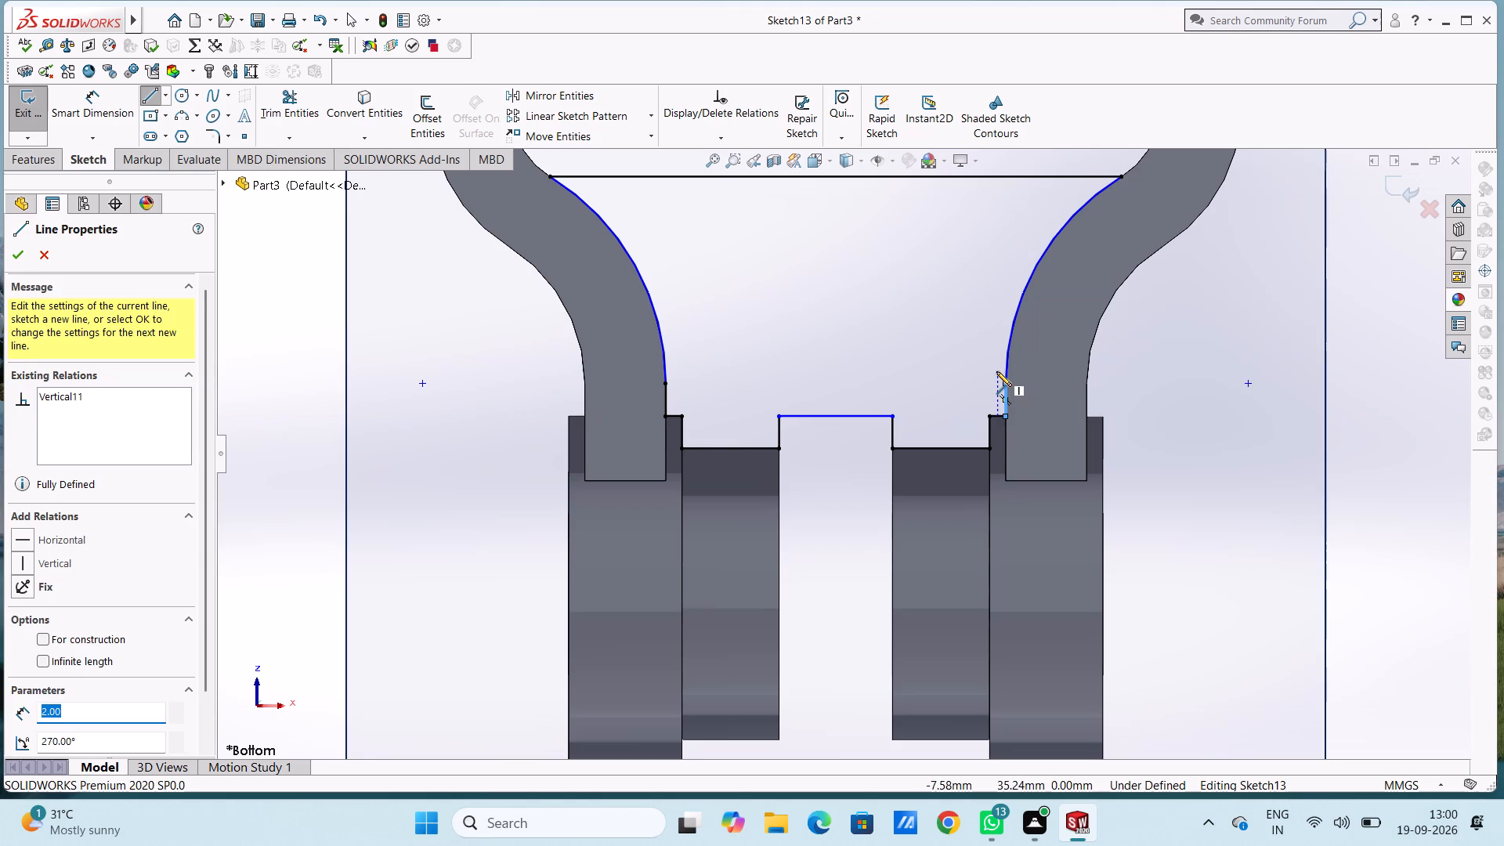
{"action": "key", "text": "Escape"}
Dimension the inner arcs of both S-curved arms with a 15 mm radius each.
{"action": "scroll", "coordinate": [996, 371], "scroll_direction": "up", "scroll_amount": 2}
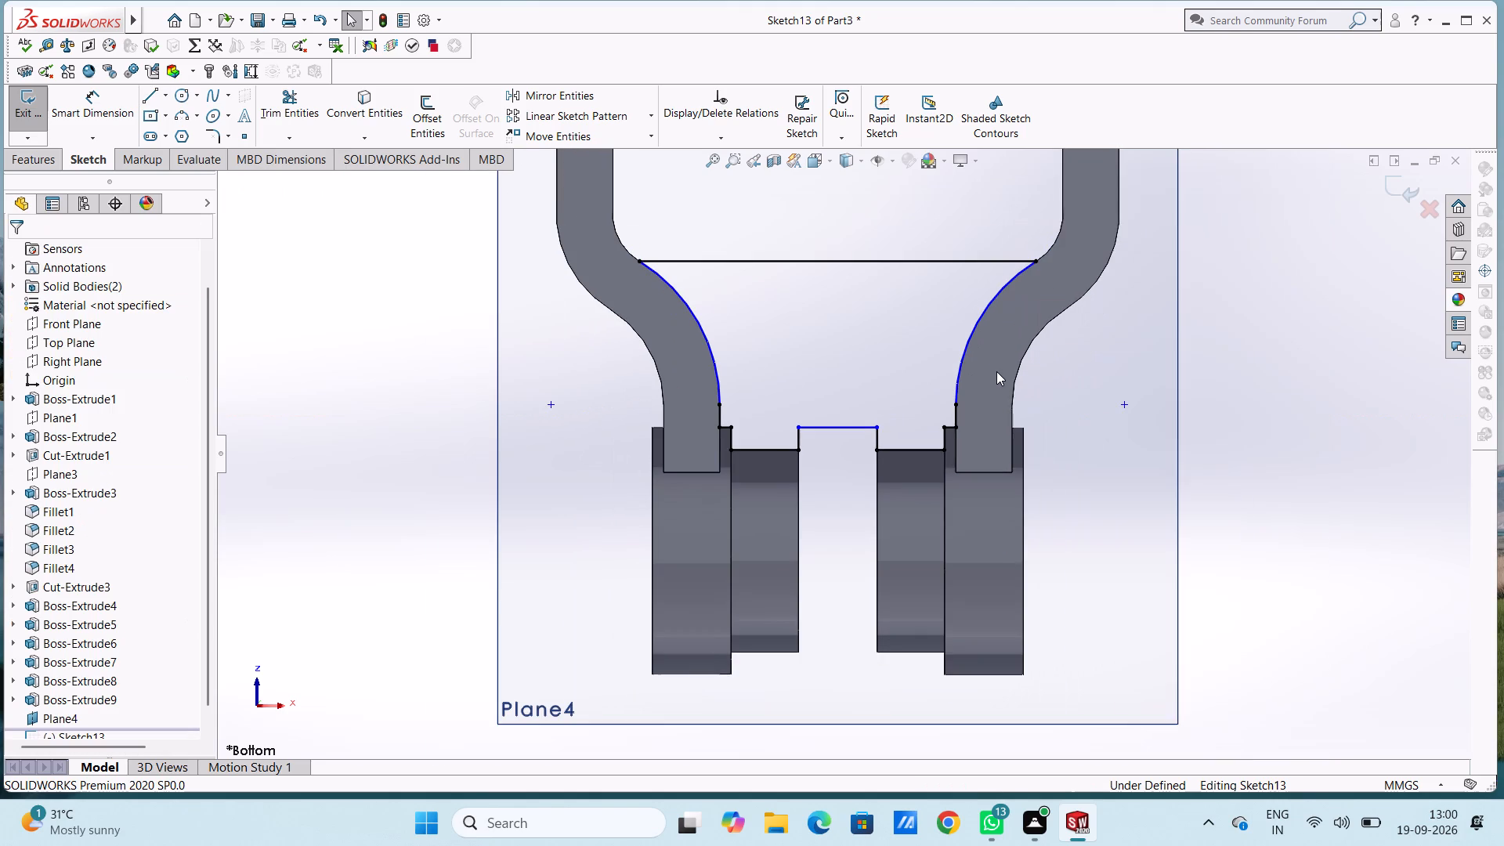
{"action": "left_click", "coordinate": [95, 114]}
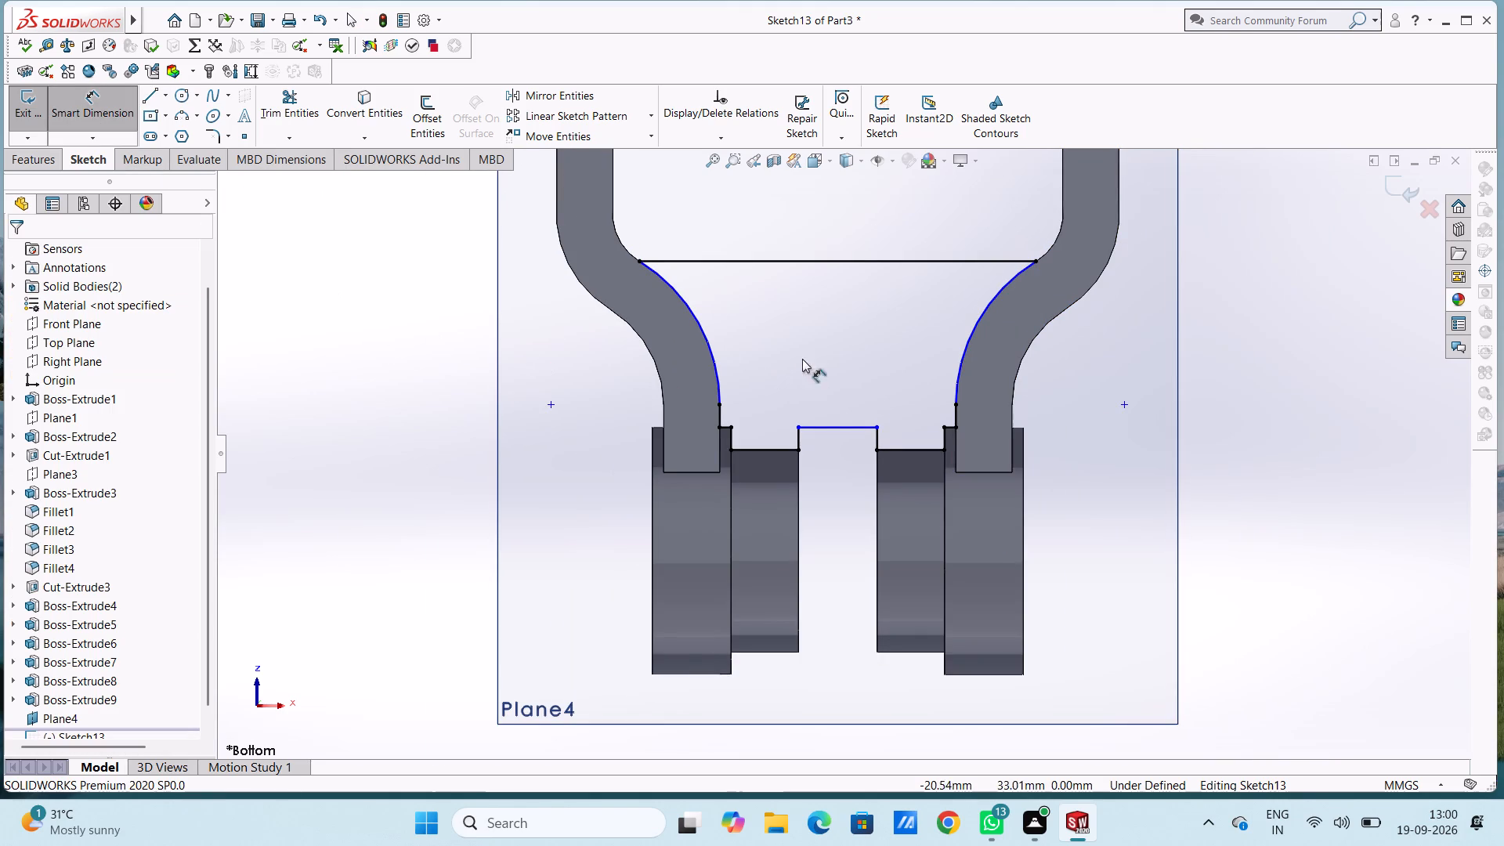
{"action": "left_click", "coordinate": [713, 345]}
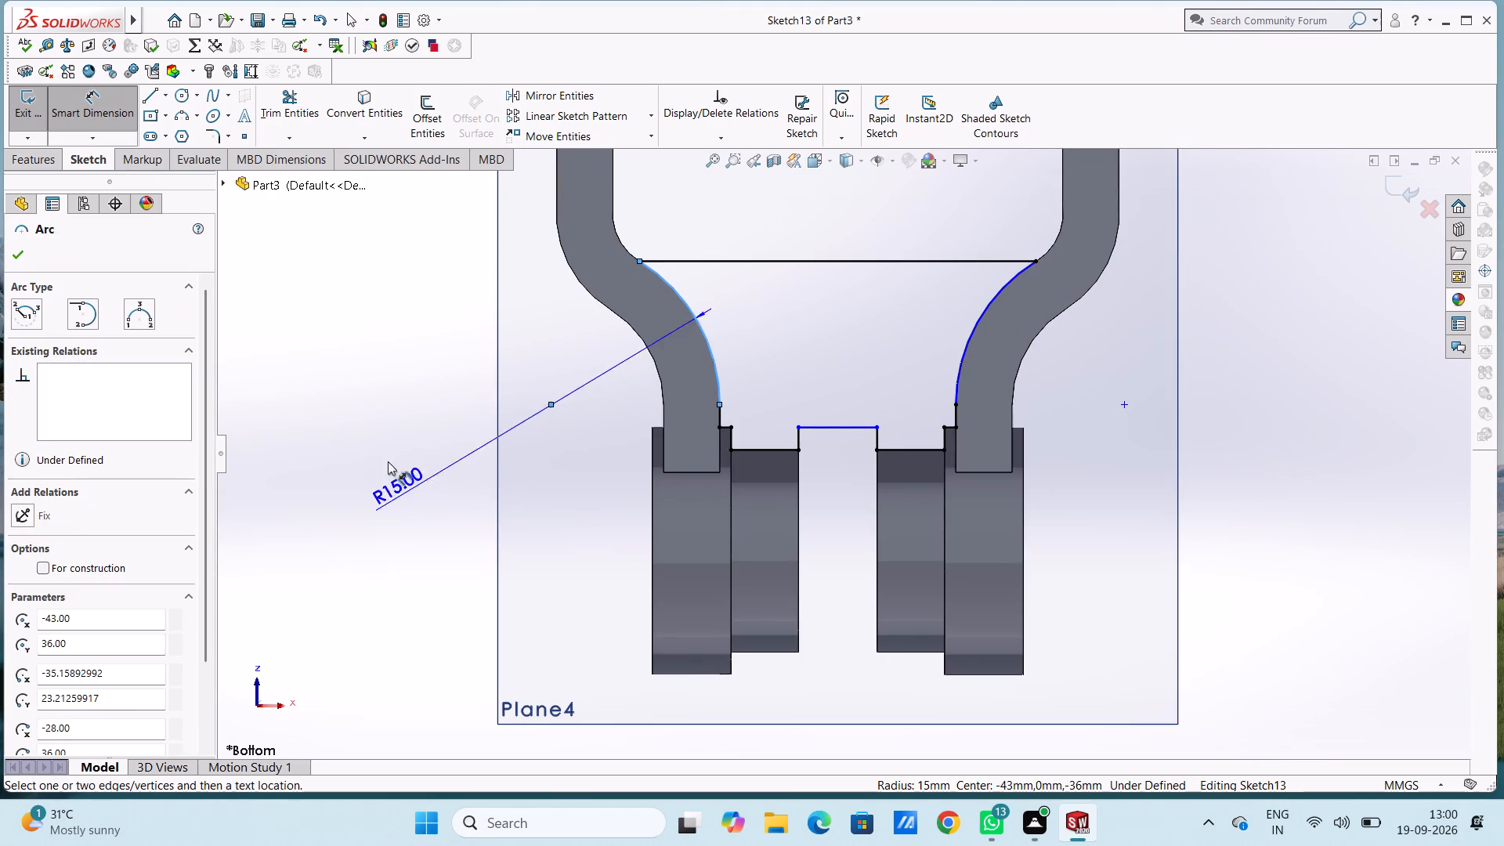
{"action": "left_click", "coordinate": [362, 498]}
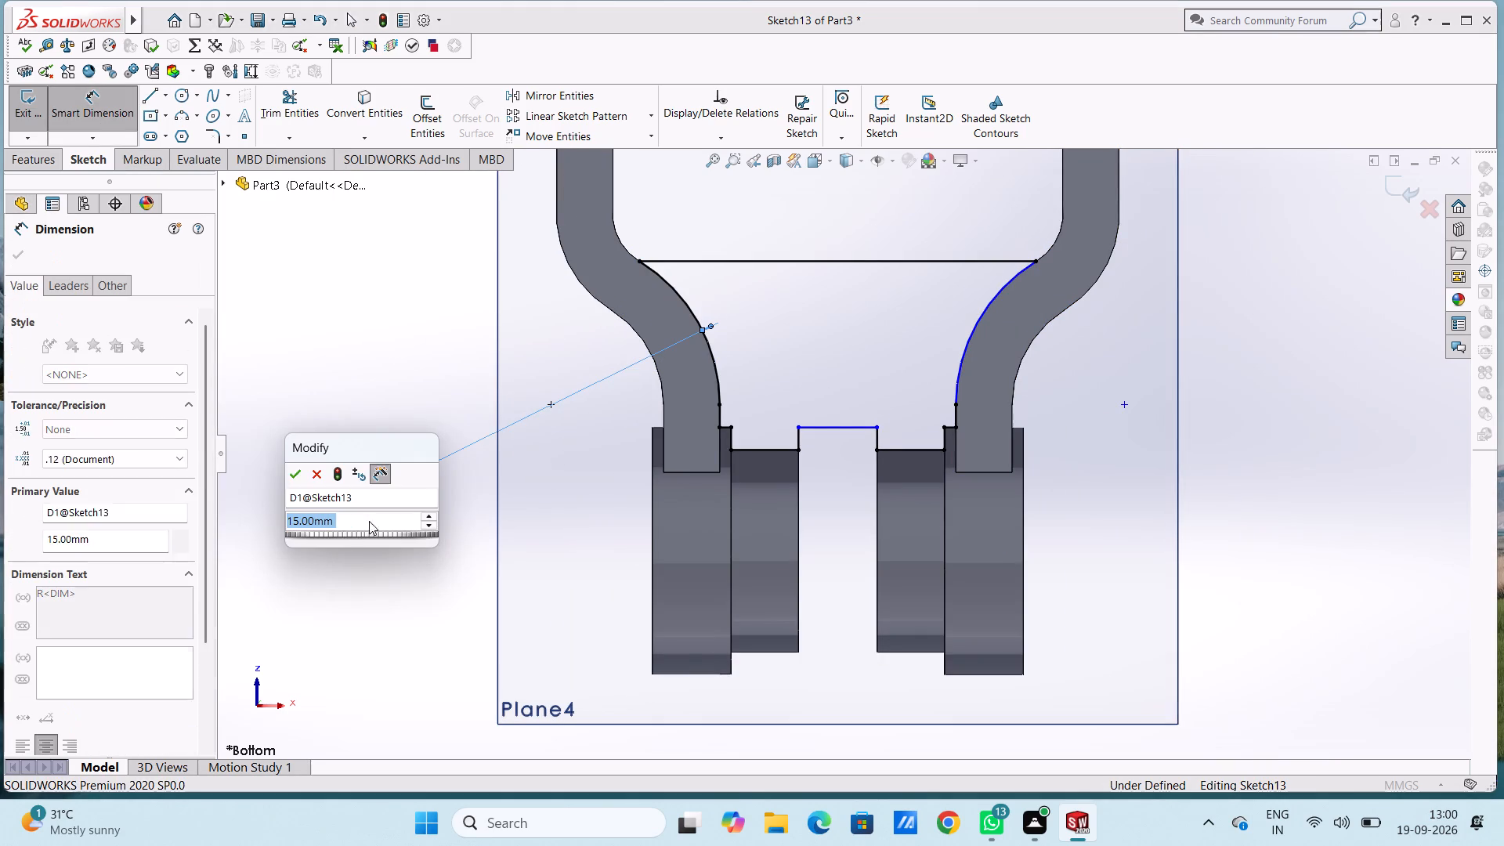
{"action": "left_click", "coordinate": [301, 478]}
{"action": "left_click", "coordinate": [343, 372]}
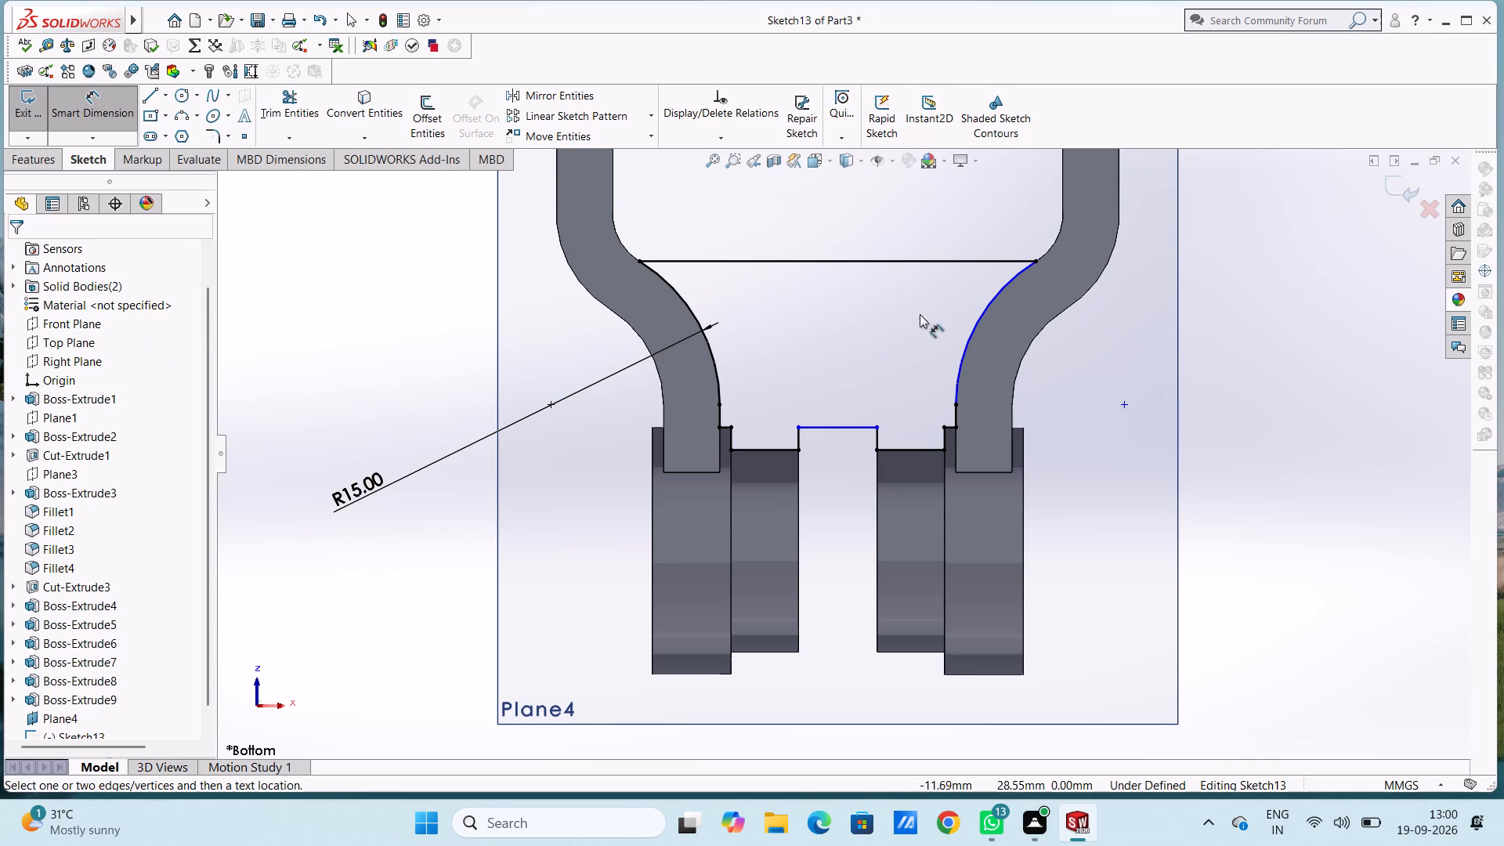
{"action": "left_click", "coordinate": [974, 326]}
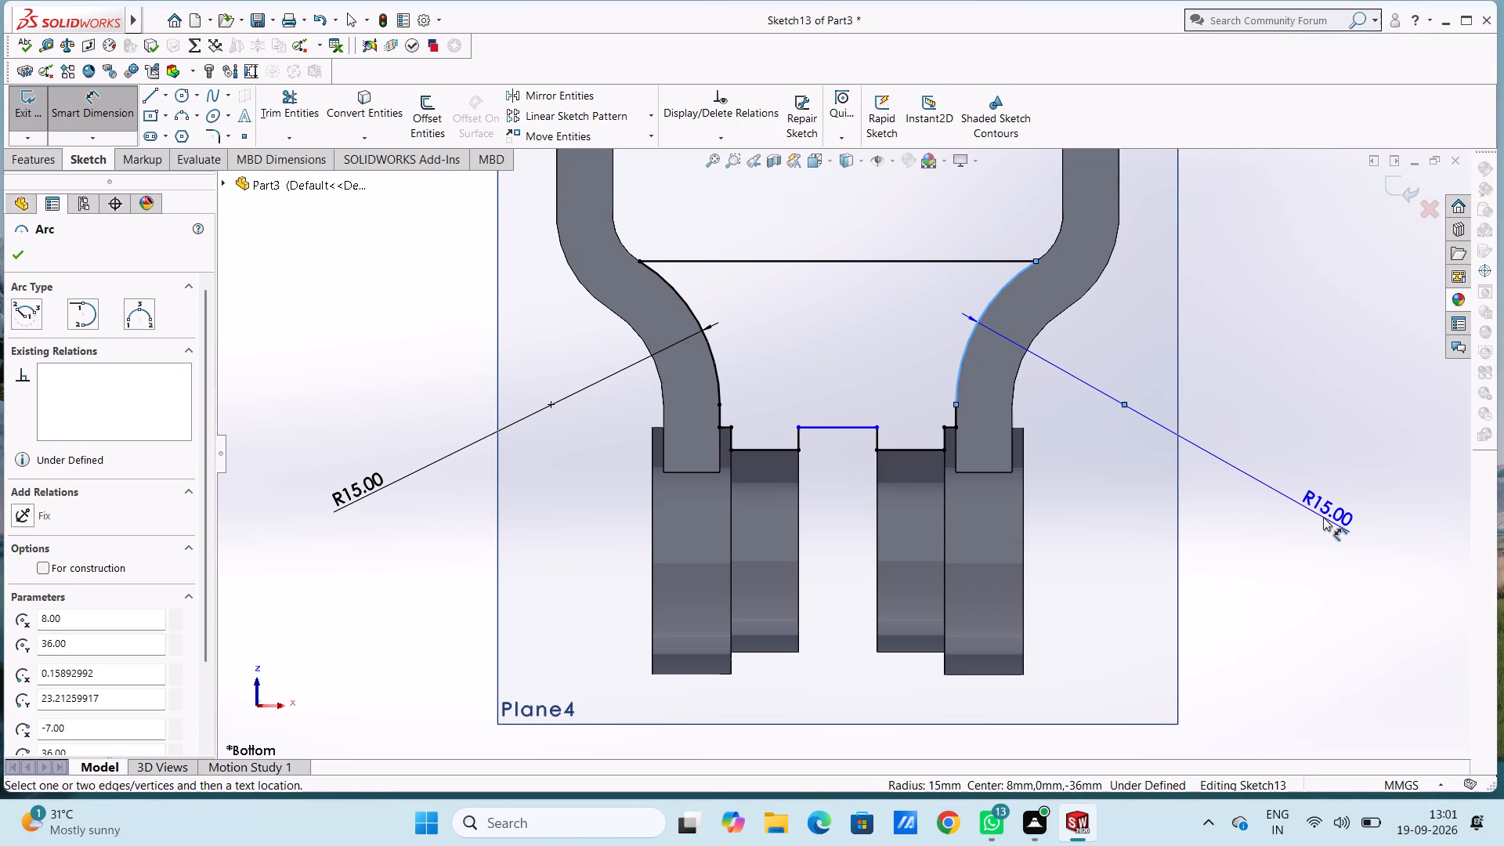
{"action": "left_click", "coordinate": [1323, 515]}
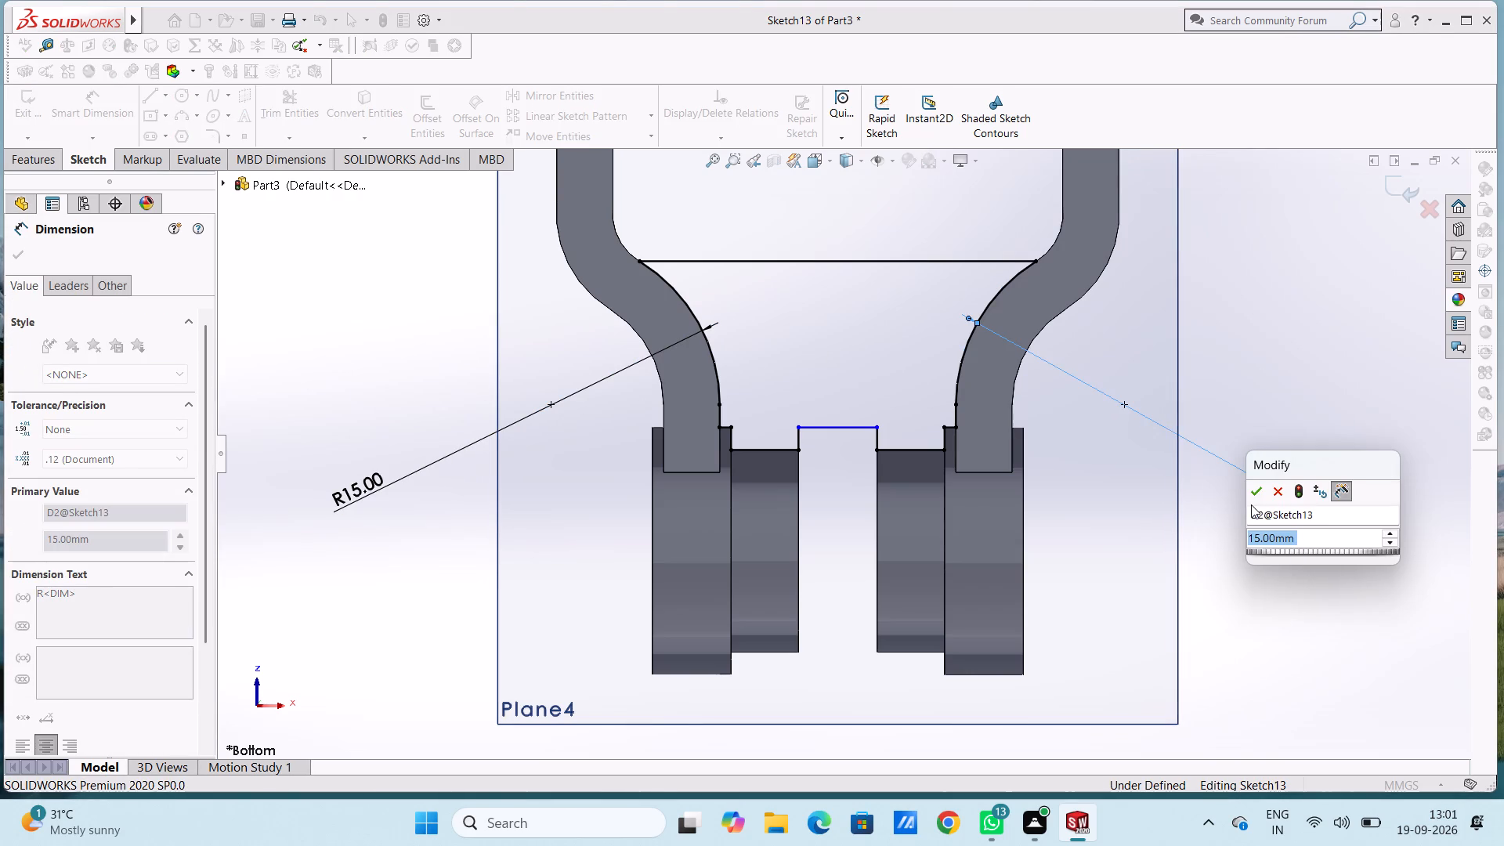
{"action": "left_click", "coordinate": [1251, 495]}
{"action": "left_click", "coordinate": [1266, 399]}
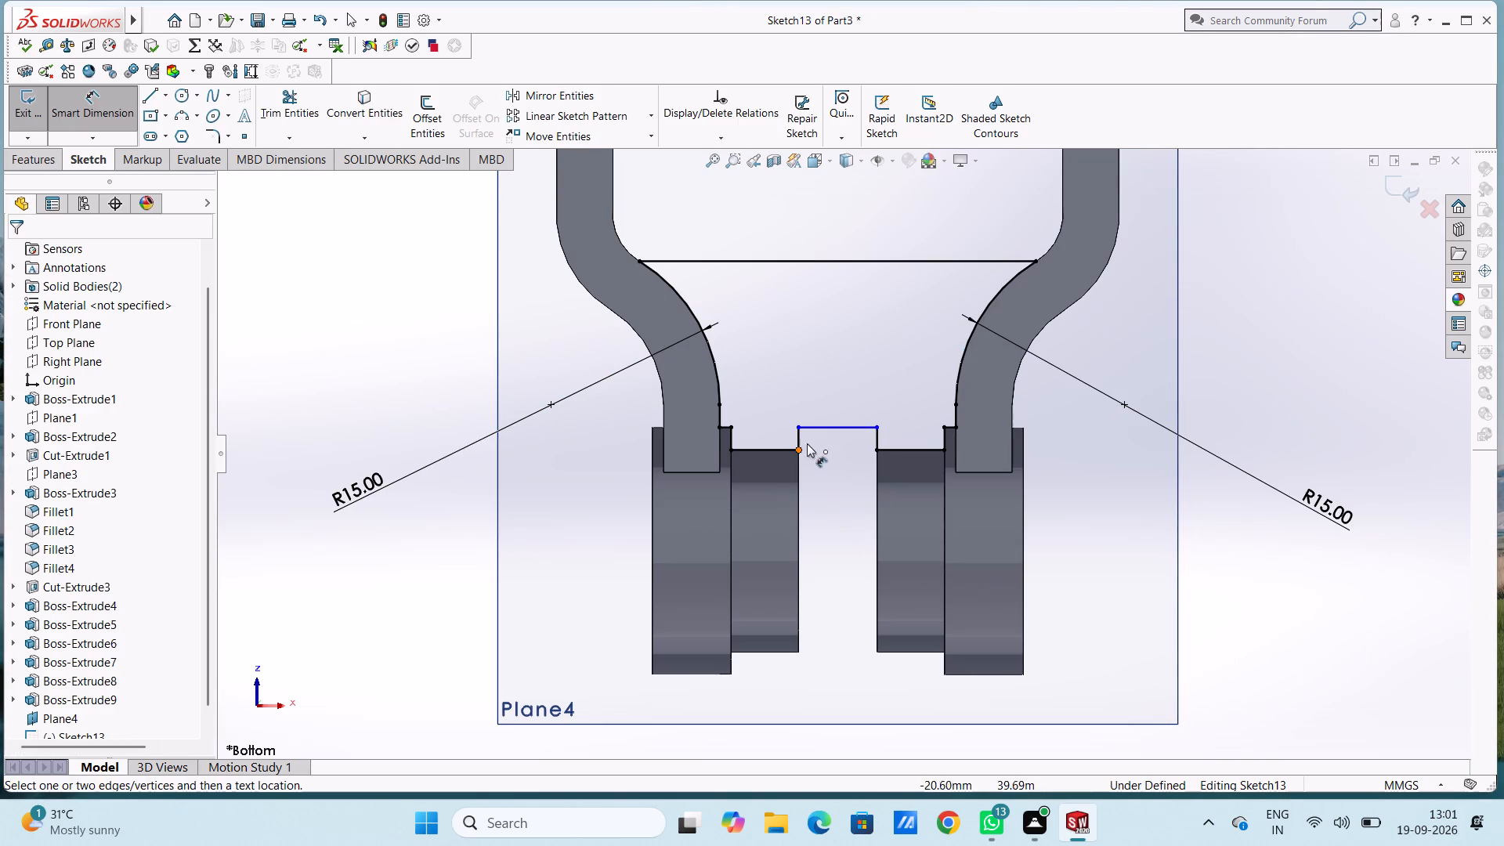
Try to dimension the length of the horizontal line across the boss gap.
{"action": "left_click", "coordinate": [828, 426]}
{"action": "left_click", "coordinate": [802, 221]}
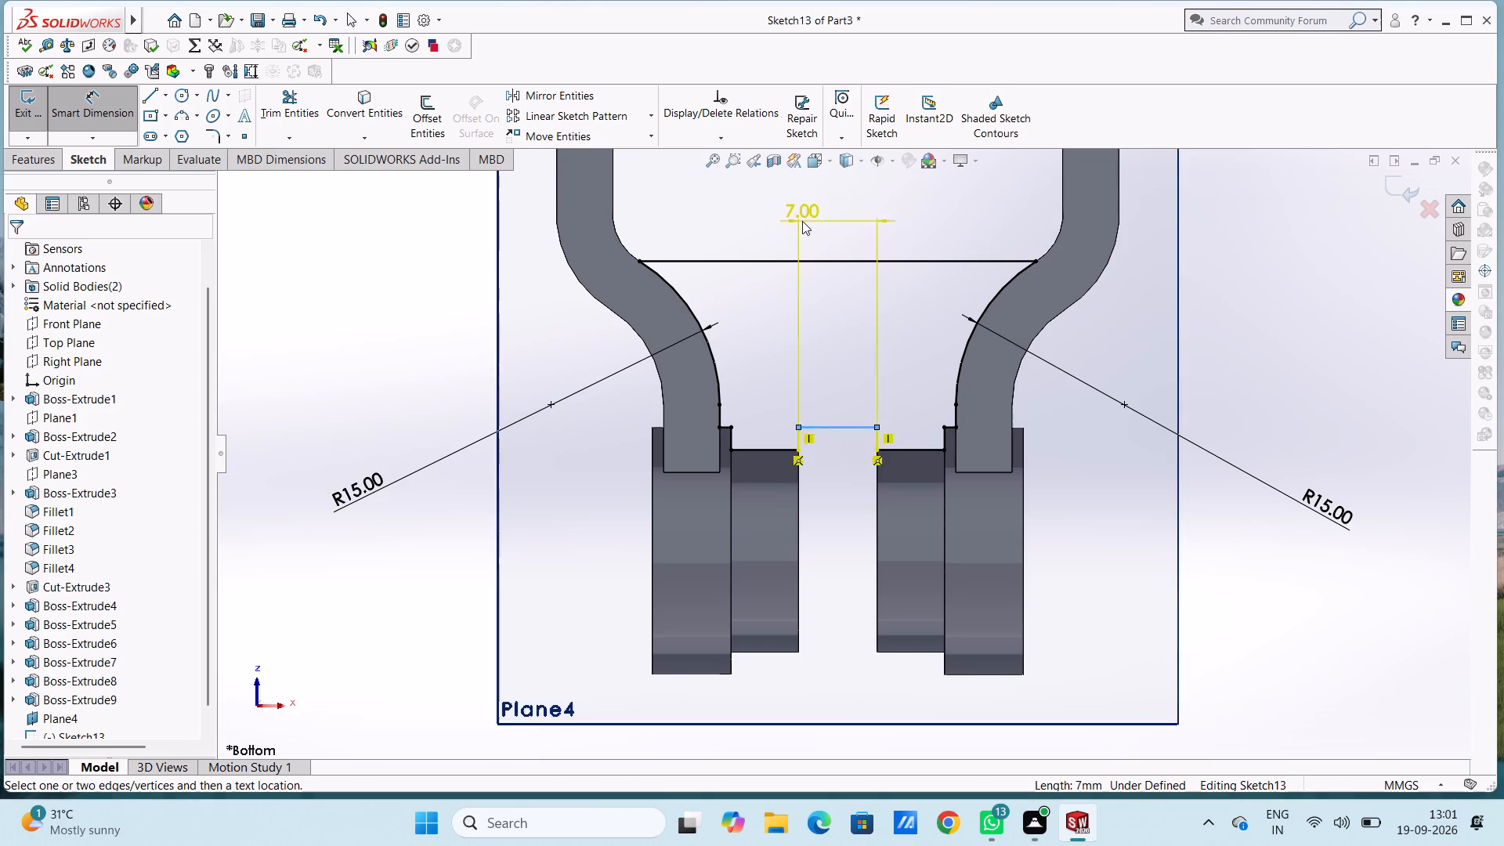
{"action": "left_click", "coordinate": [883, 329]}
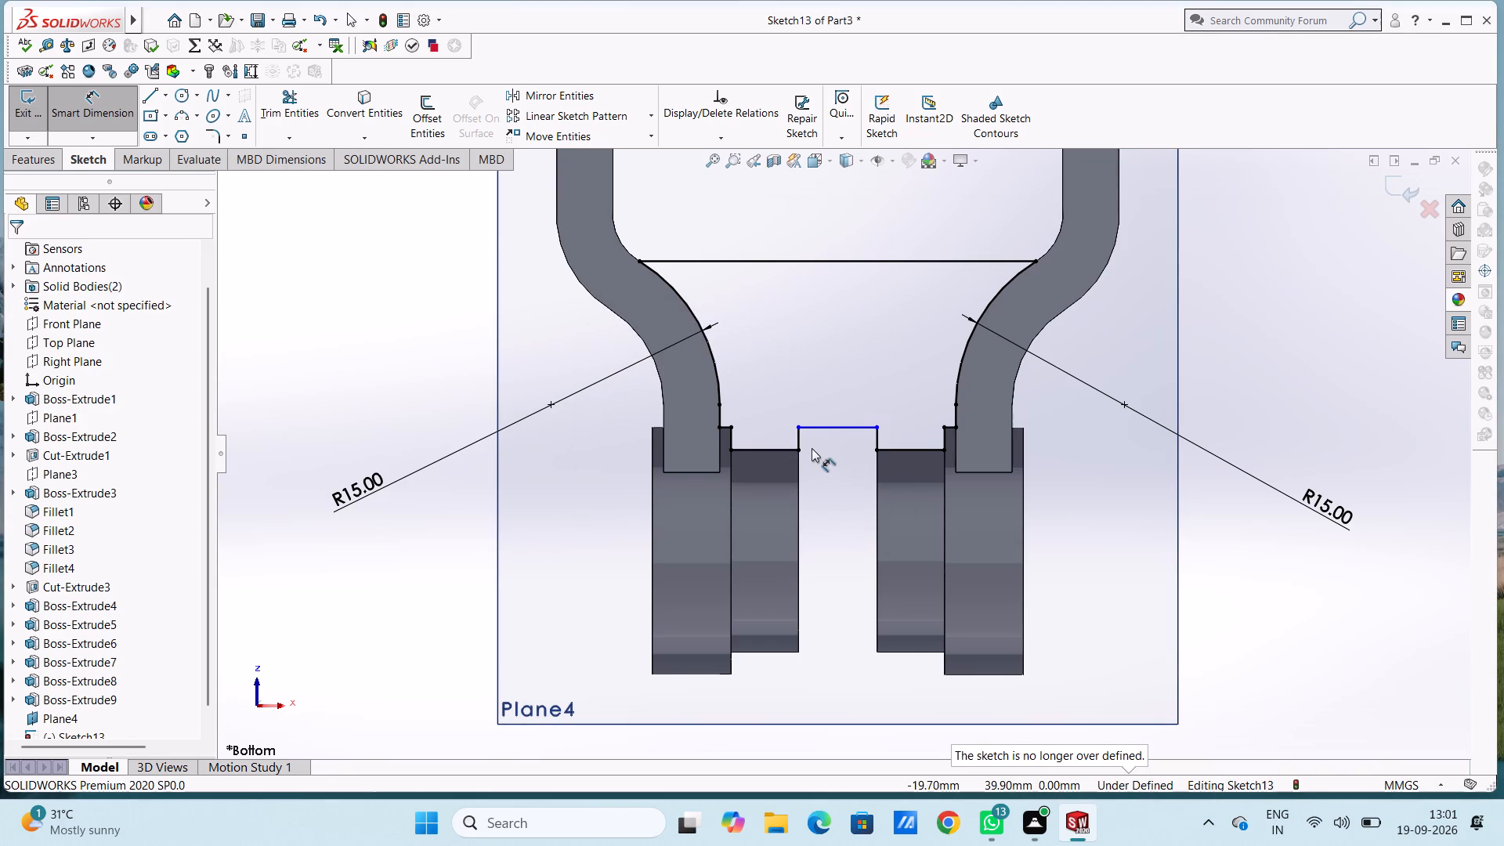
Dimension the short vertical line beside the boss gap, on the left boss, at 2 mm.
{"action": "left_click", "coordinate": [801, 440]}
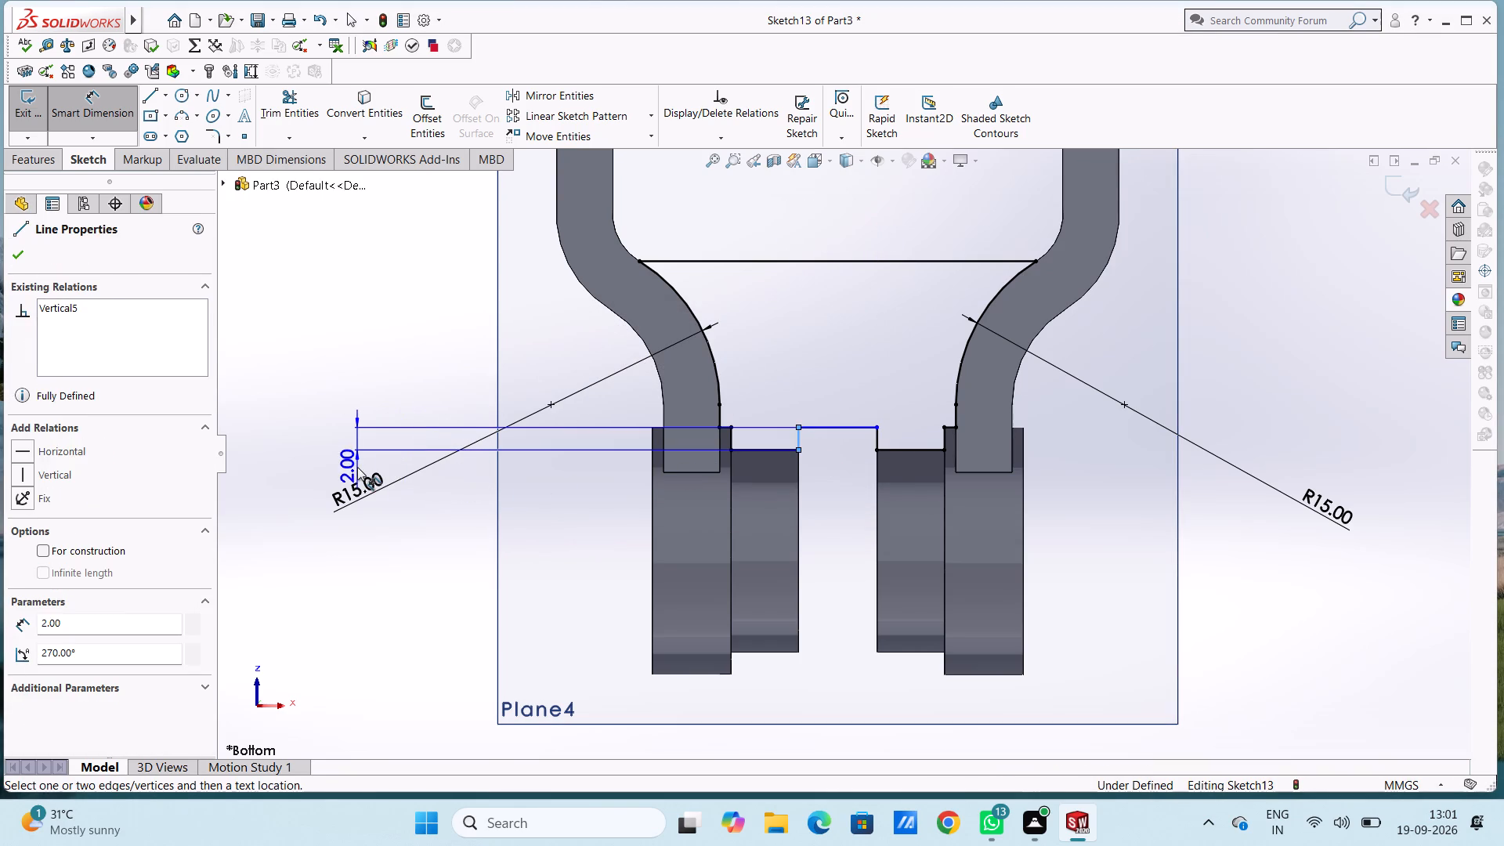
{"action": "left_click", "coordinate": [357, 467]}
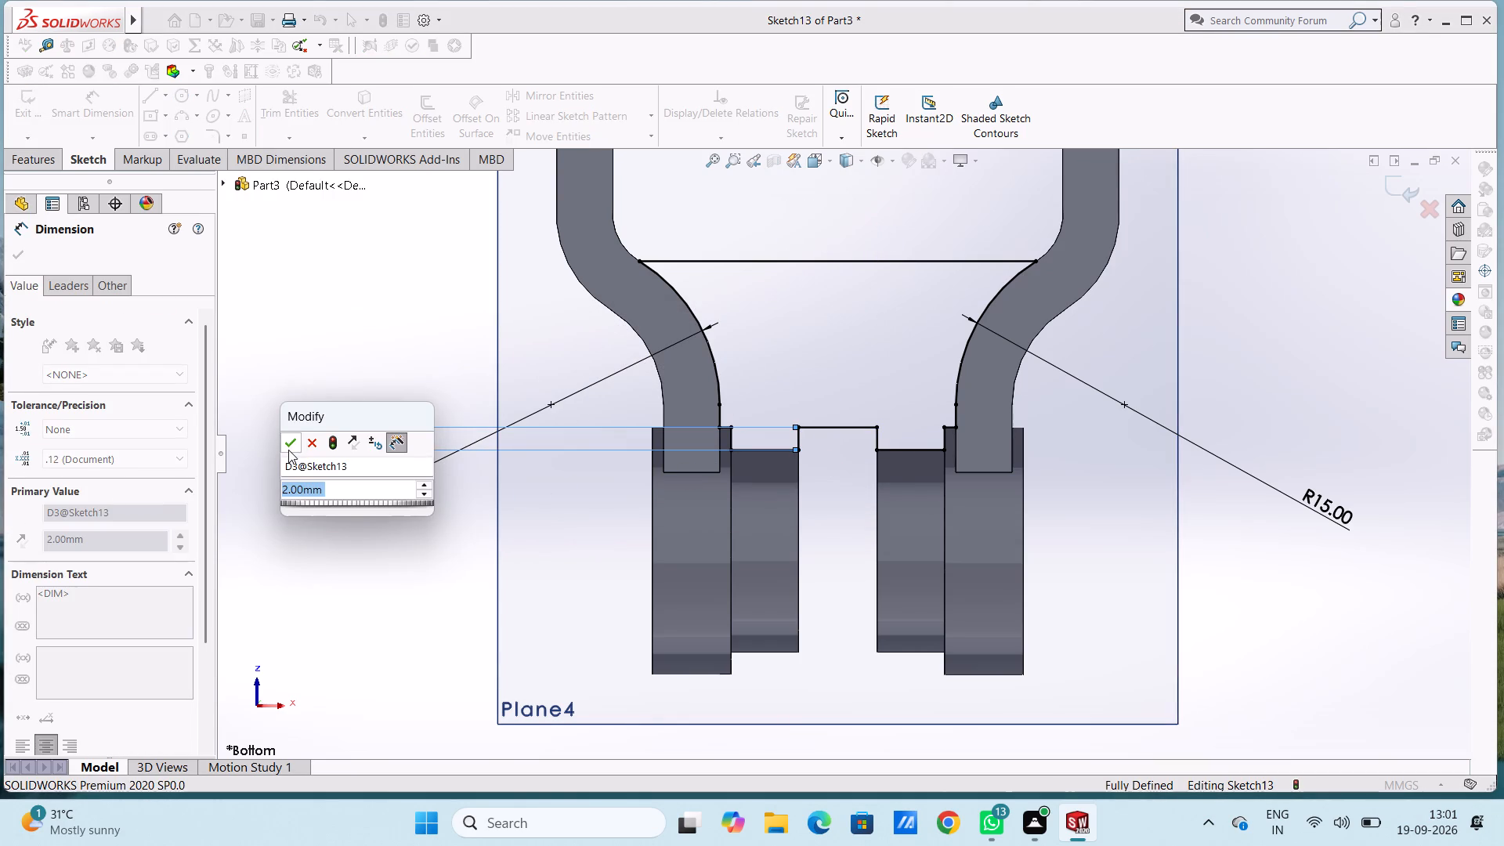
{"action": "left_click", "coordinate": [288, 450]}
{"action": "left_click", "coordinate": [320, 356]}
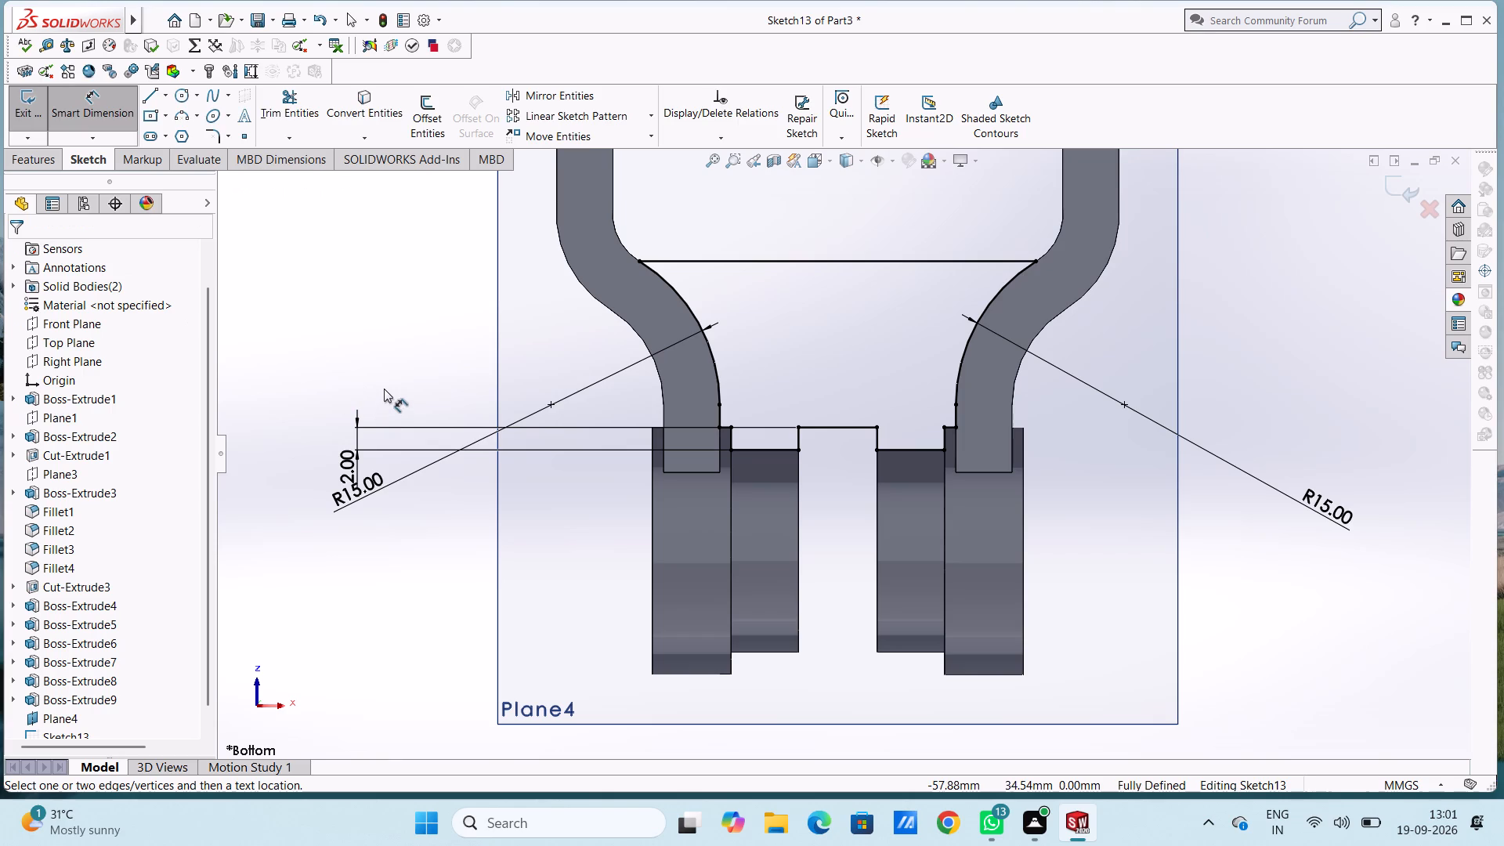
{"action": "key", "text": "Escape"}
{"action": "key", "text": "Escape"}
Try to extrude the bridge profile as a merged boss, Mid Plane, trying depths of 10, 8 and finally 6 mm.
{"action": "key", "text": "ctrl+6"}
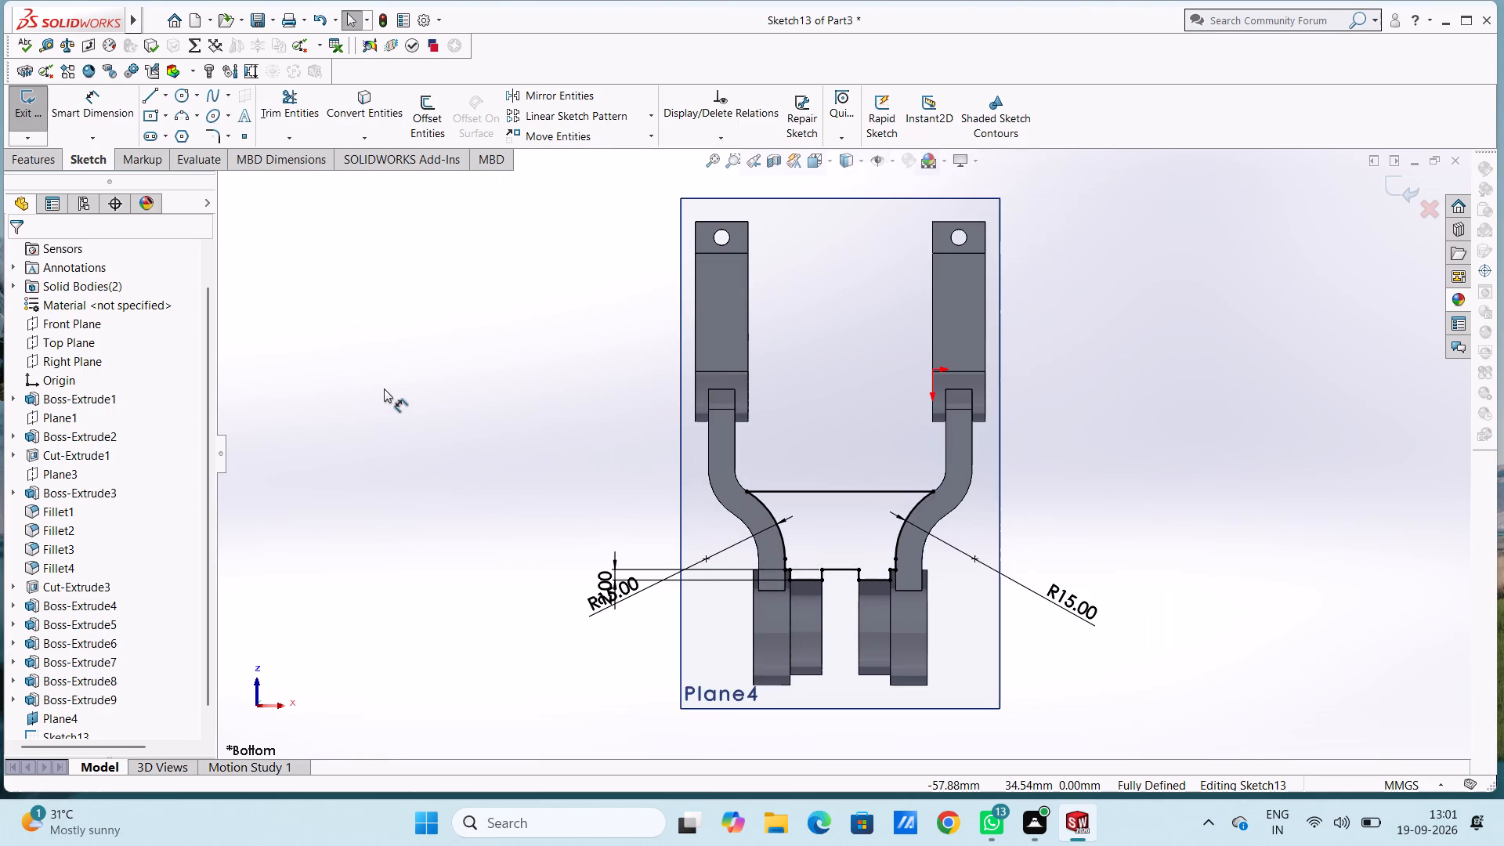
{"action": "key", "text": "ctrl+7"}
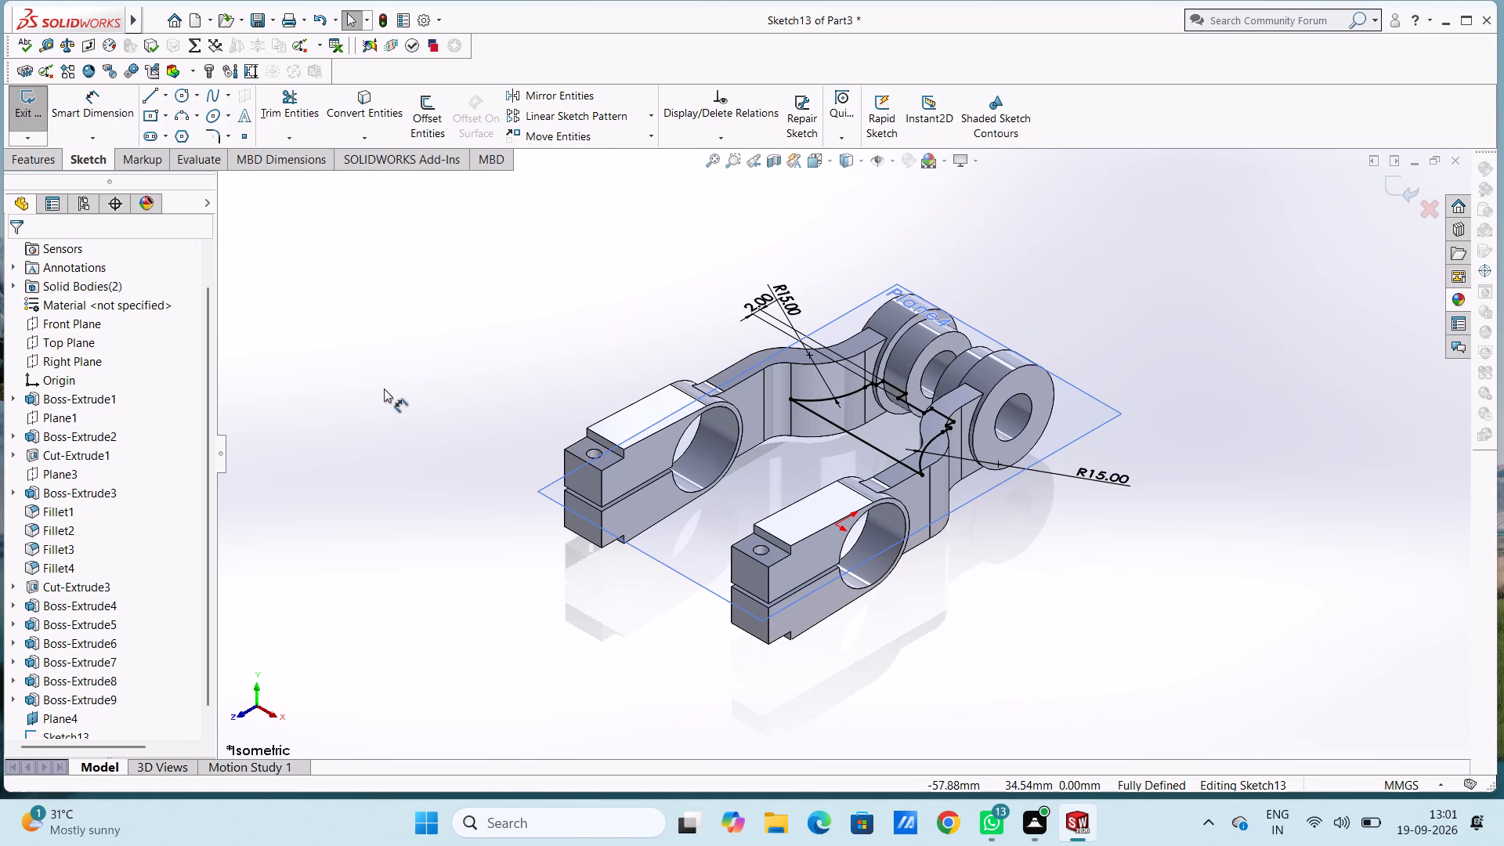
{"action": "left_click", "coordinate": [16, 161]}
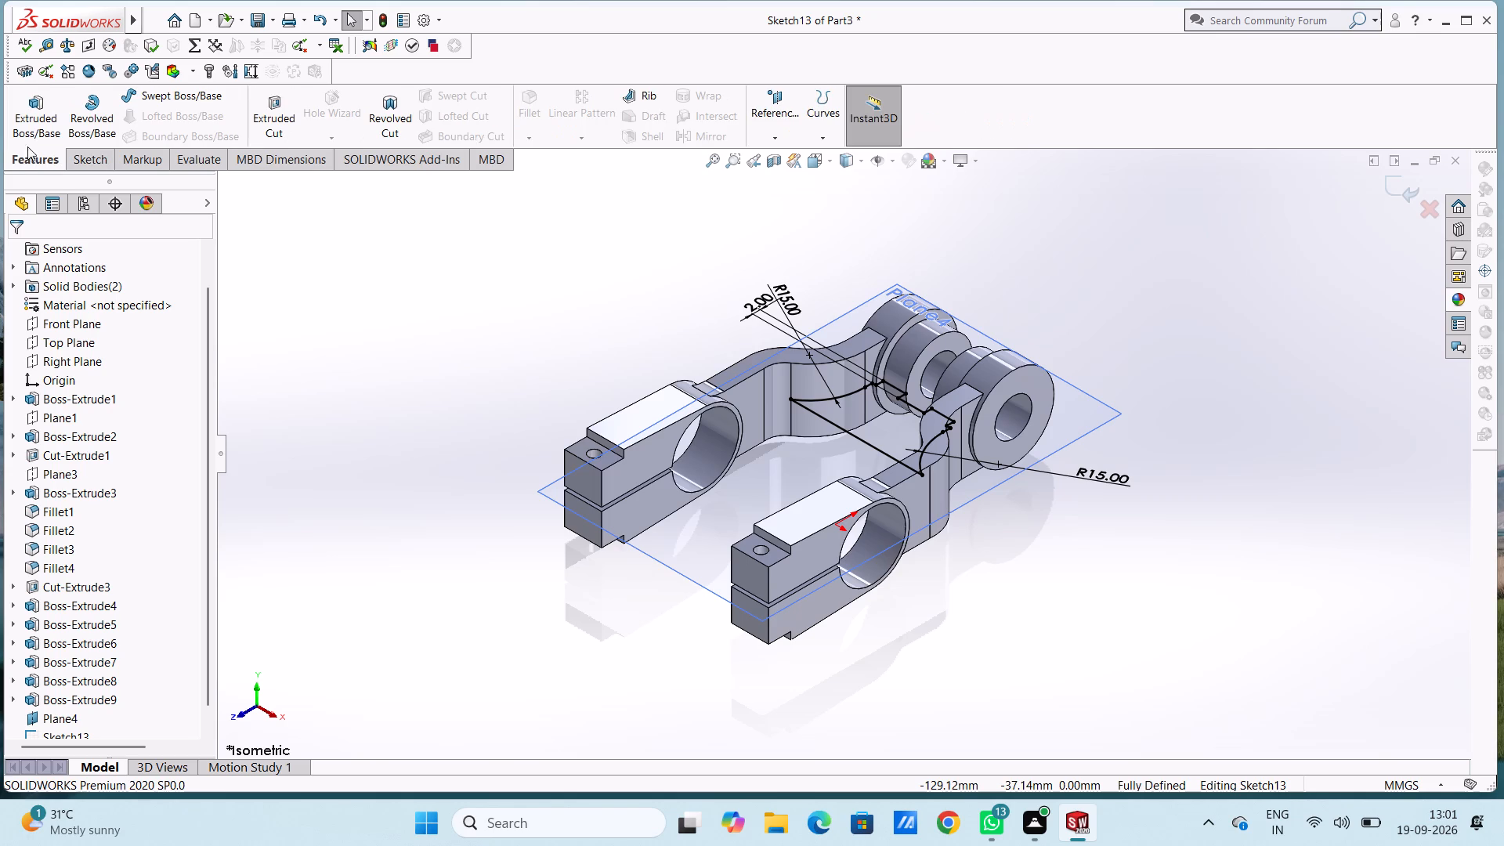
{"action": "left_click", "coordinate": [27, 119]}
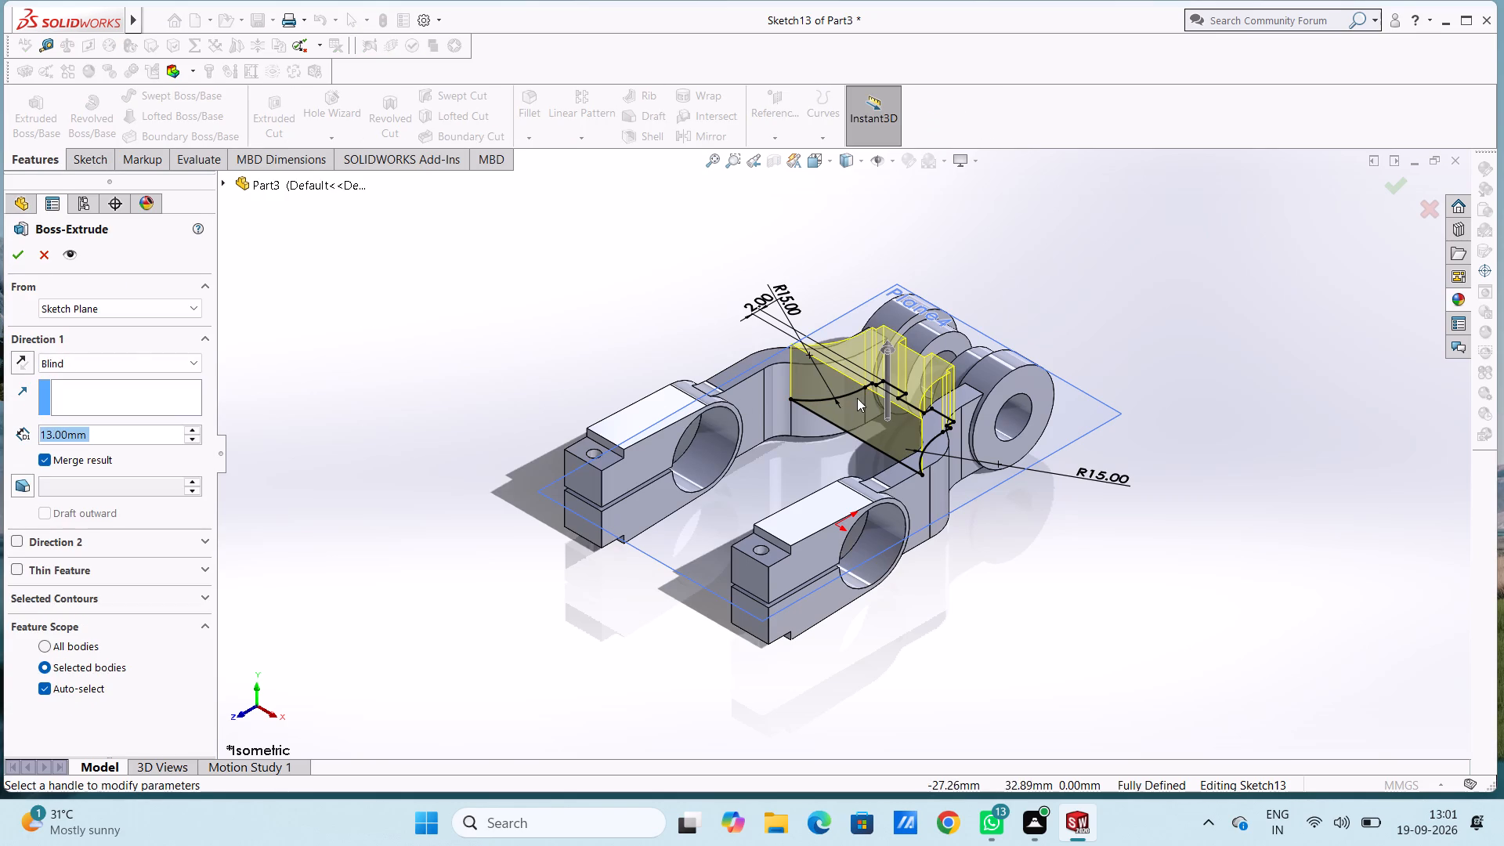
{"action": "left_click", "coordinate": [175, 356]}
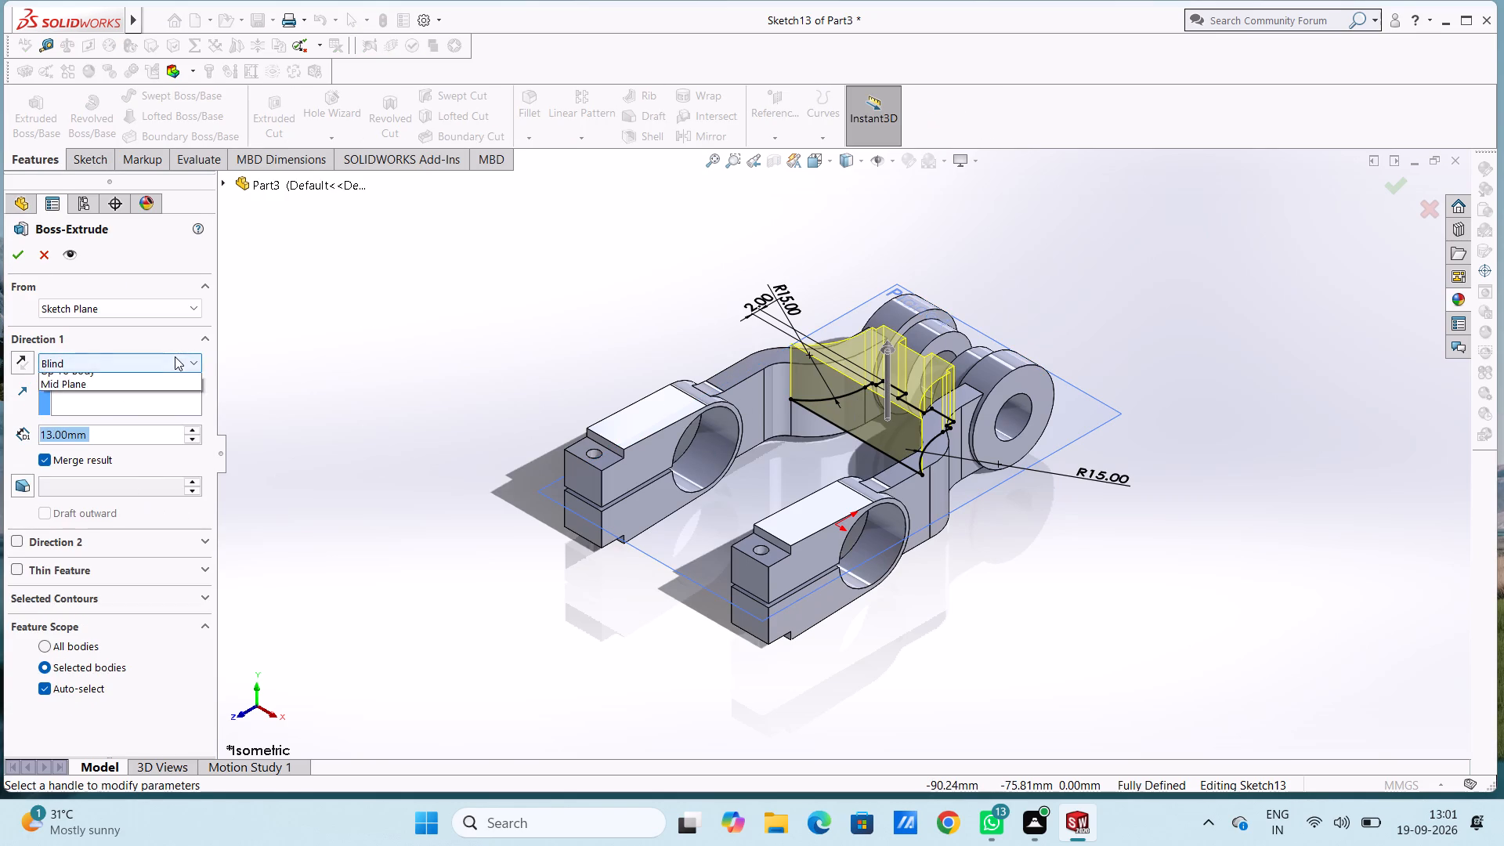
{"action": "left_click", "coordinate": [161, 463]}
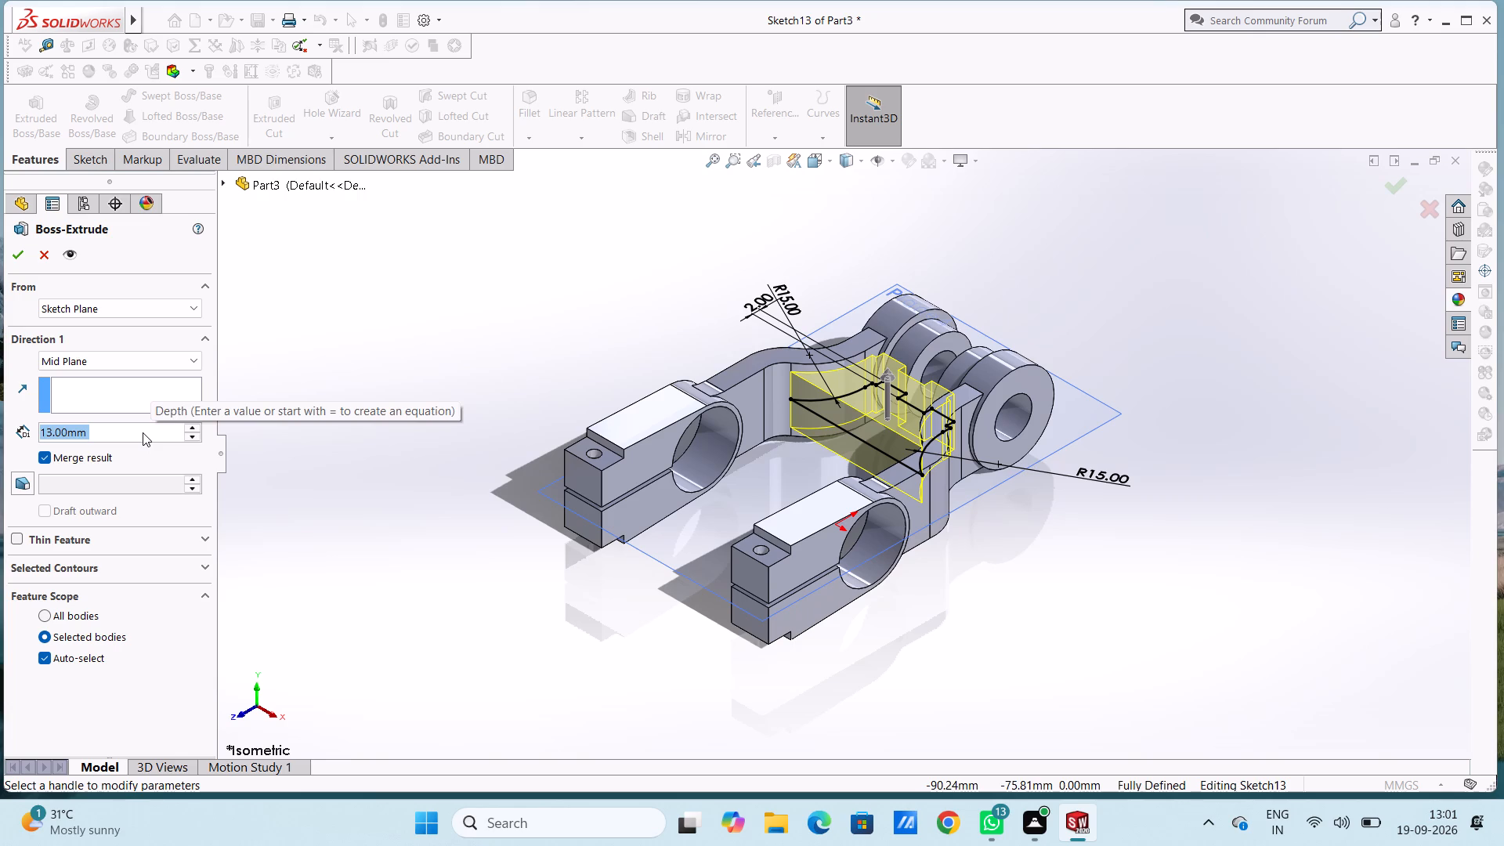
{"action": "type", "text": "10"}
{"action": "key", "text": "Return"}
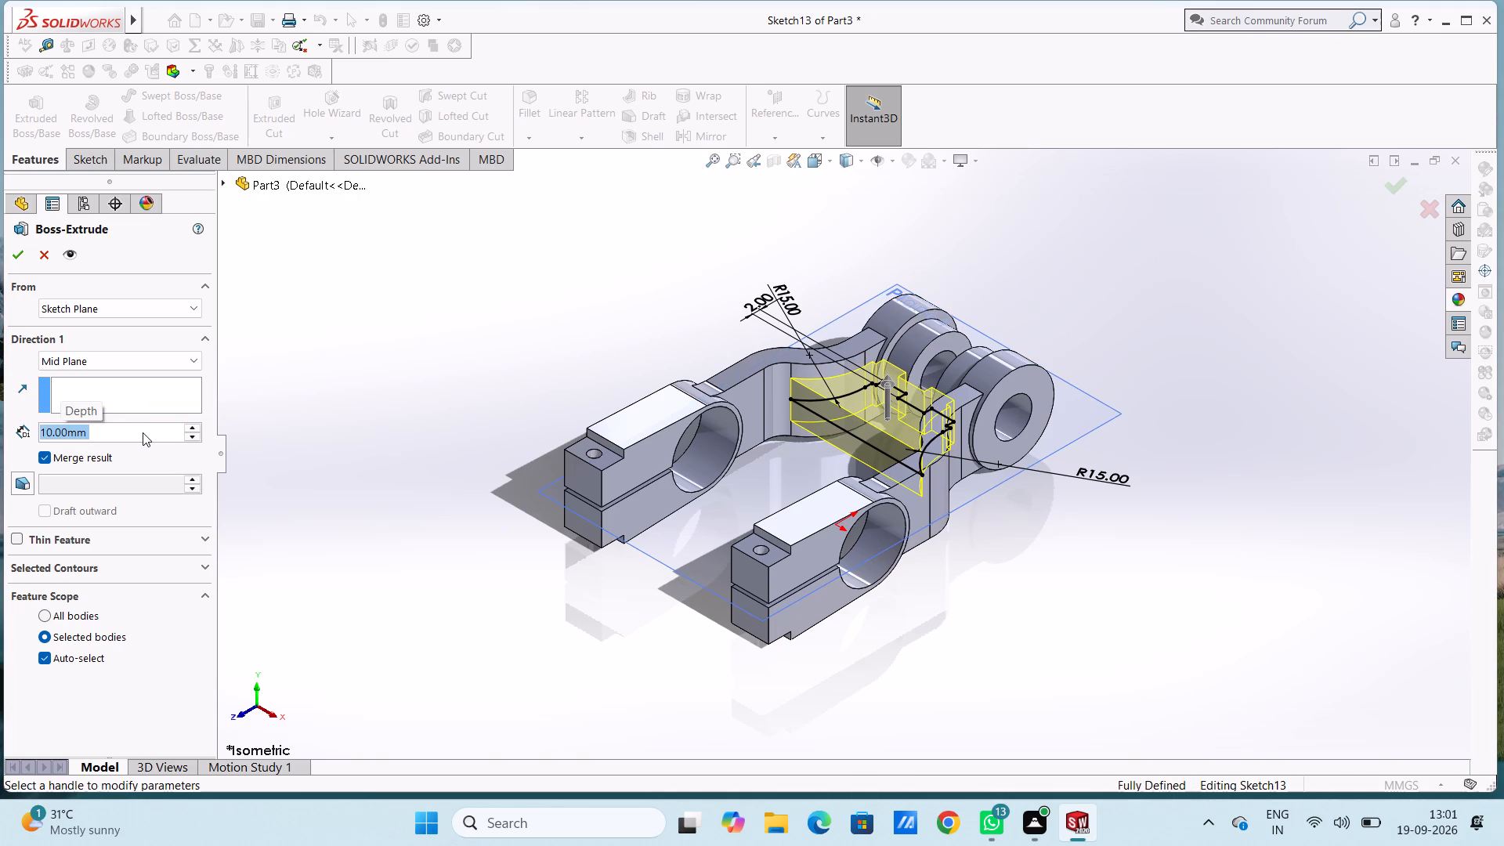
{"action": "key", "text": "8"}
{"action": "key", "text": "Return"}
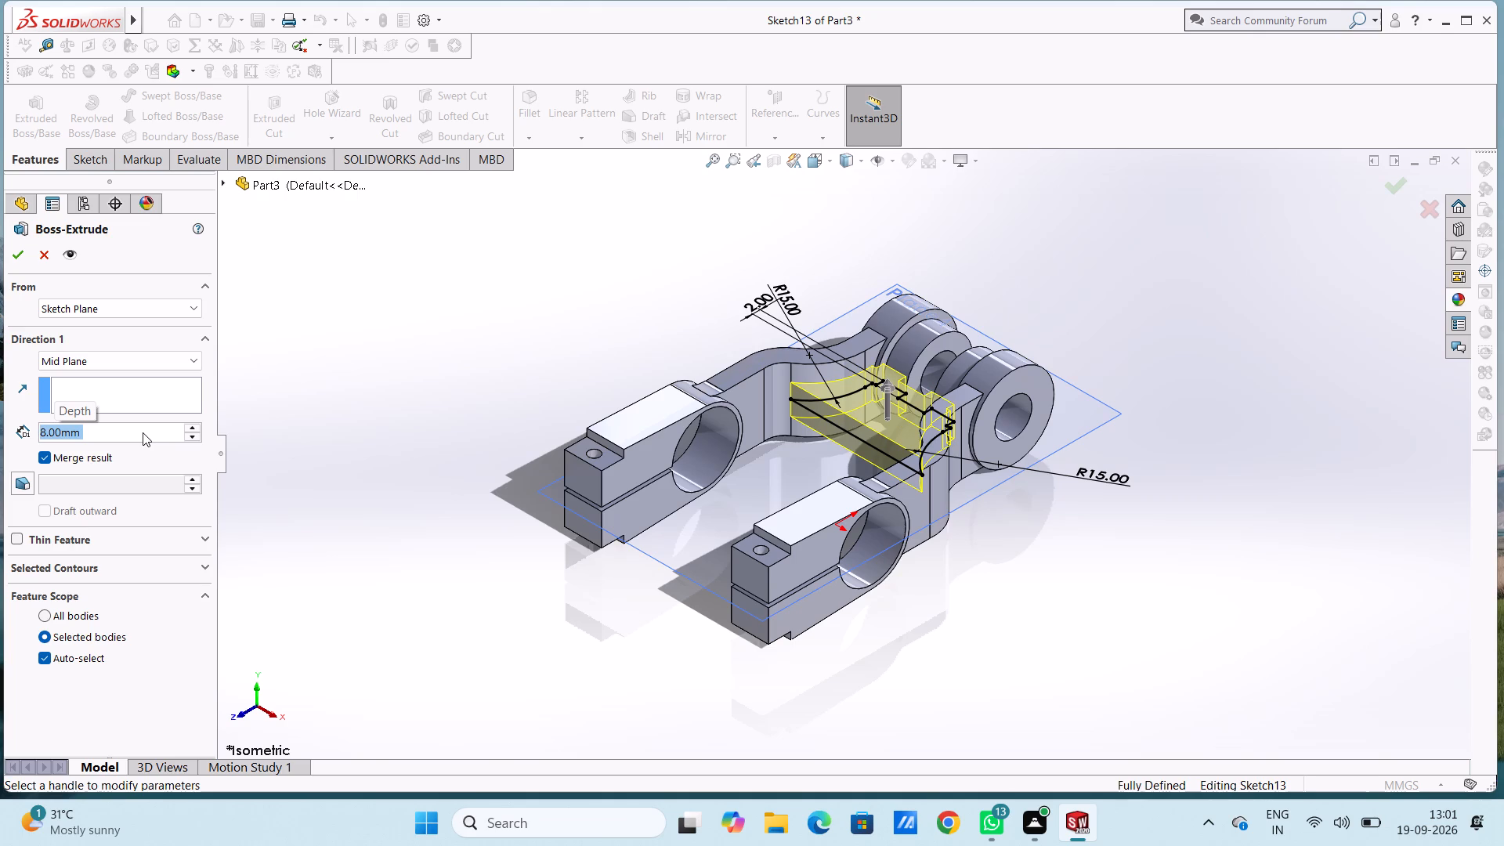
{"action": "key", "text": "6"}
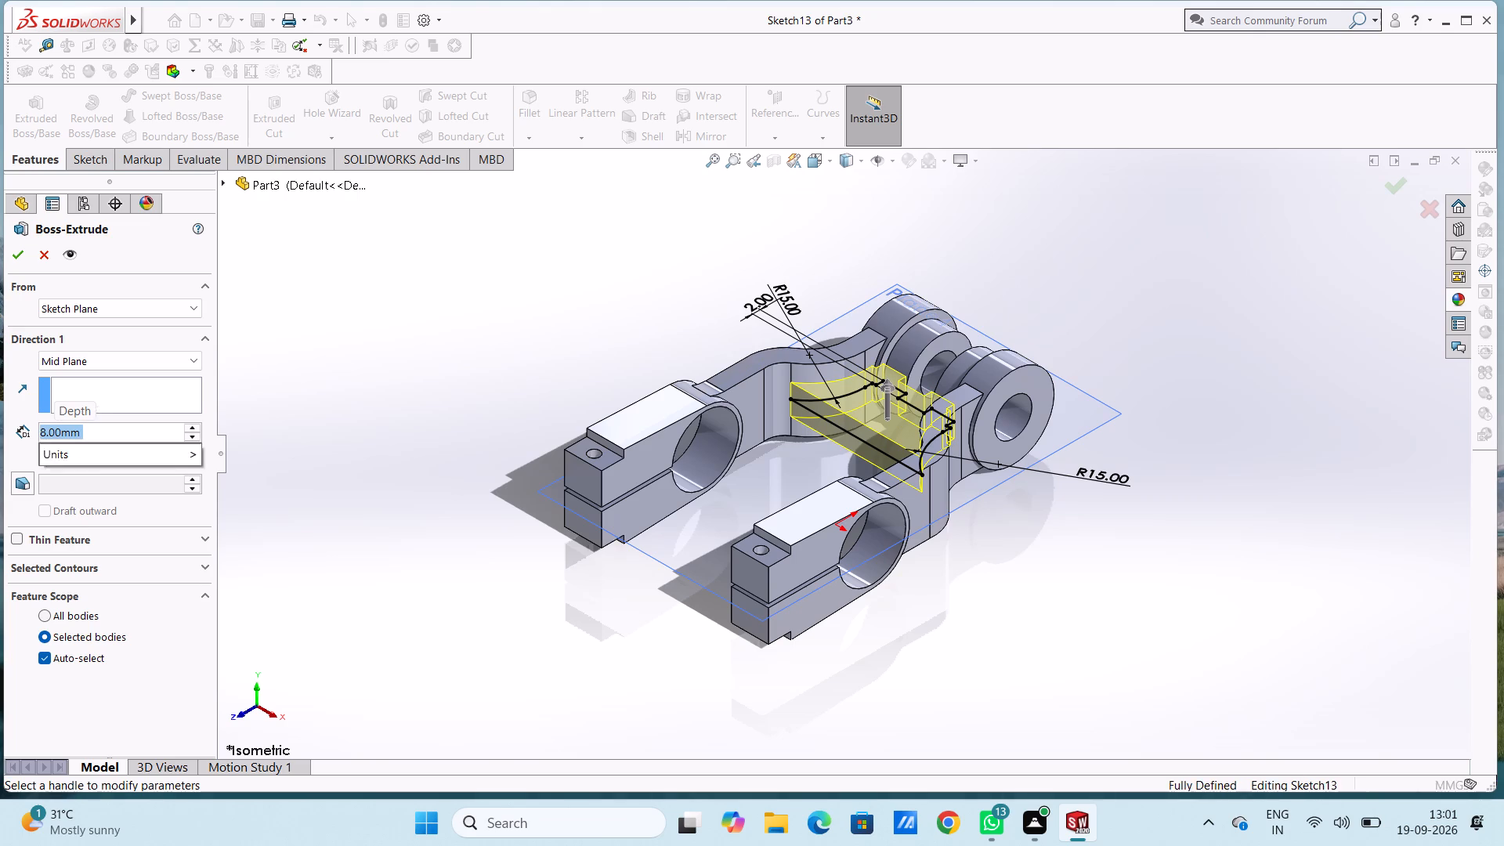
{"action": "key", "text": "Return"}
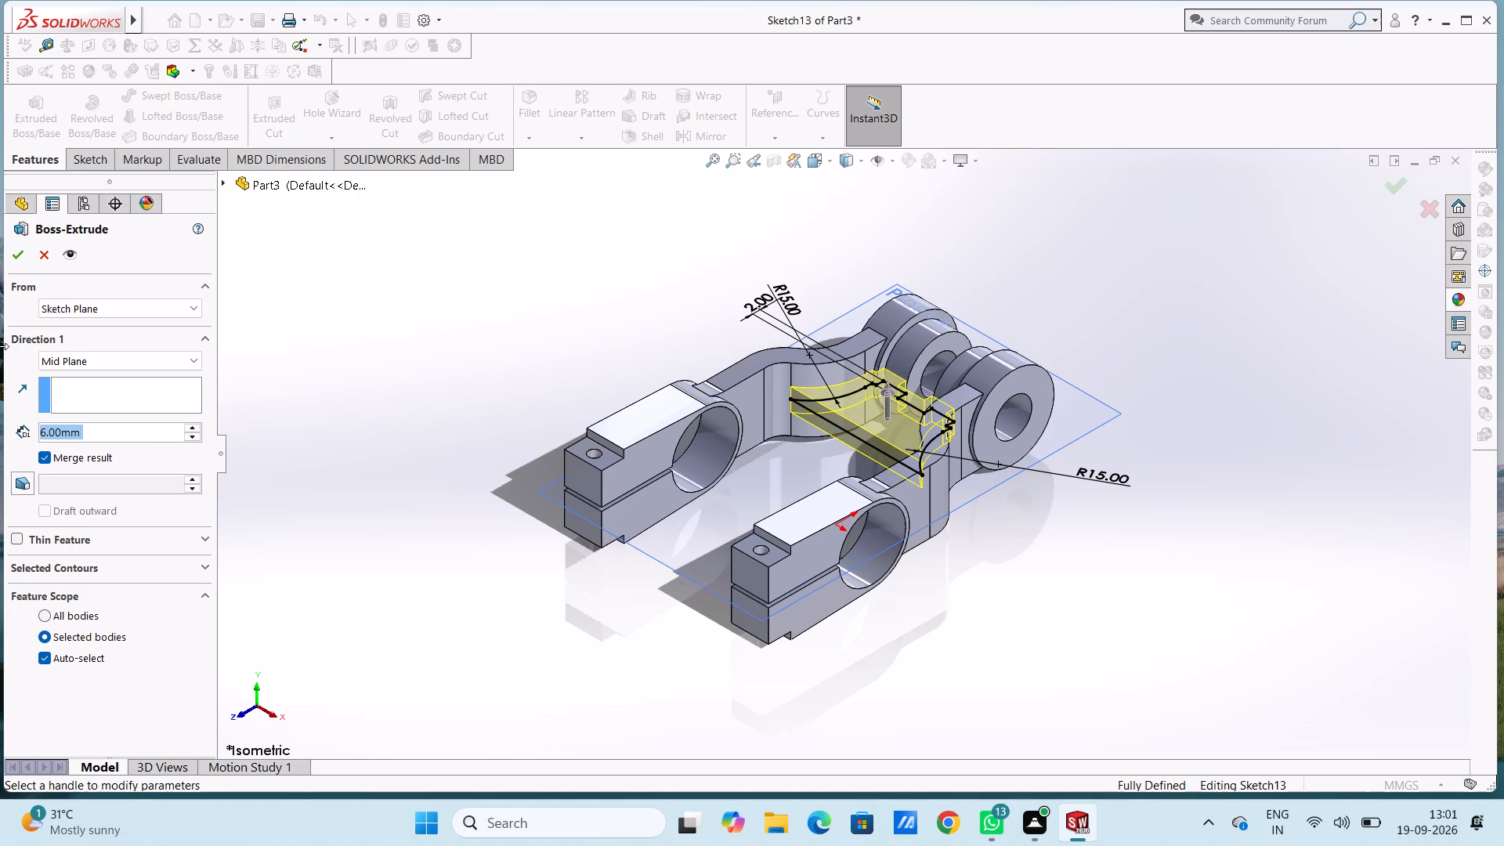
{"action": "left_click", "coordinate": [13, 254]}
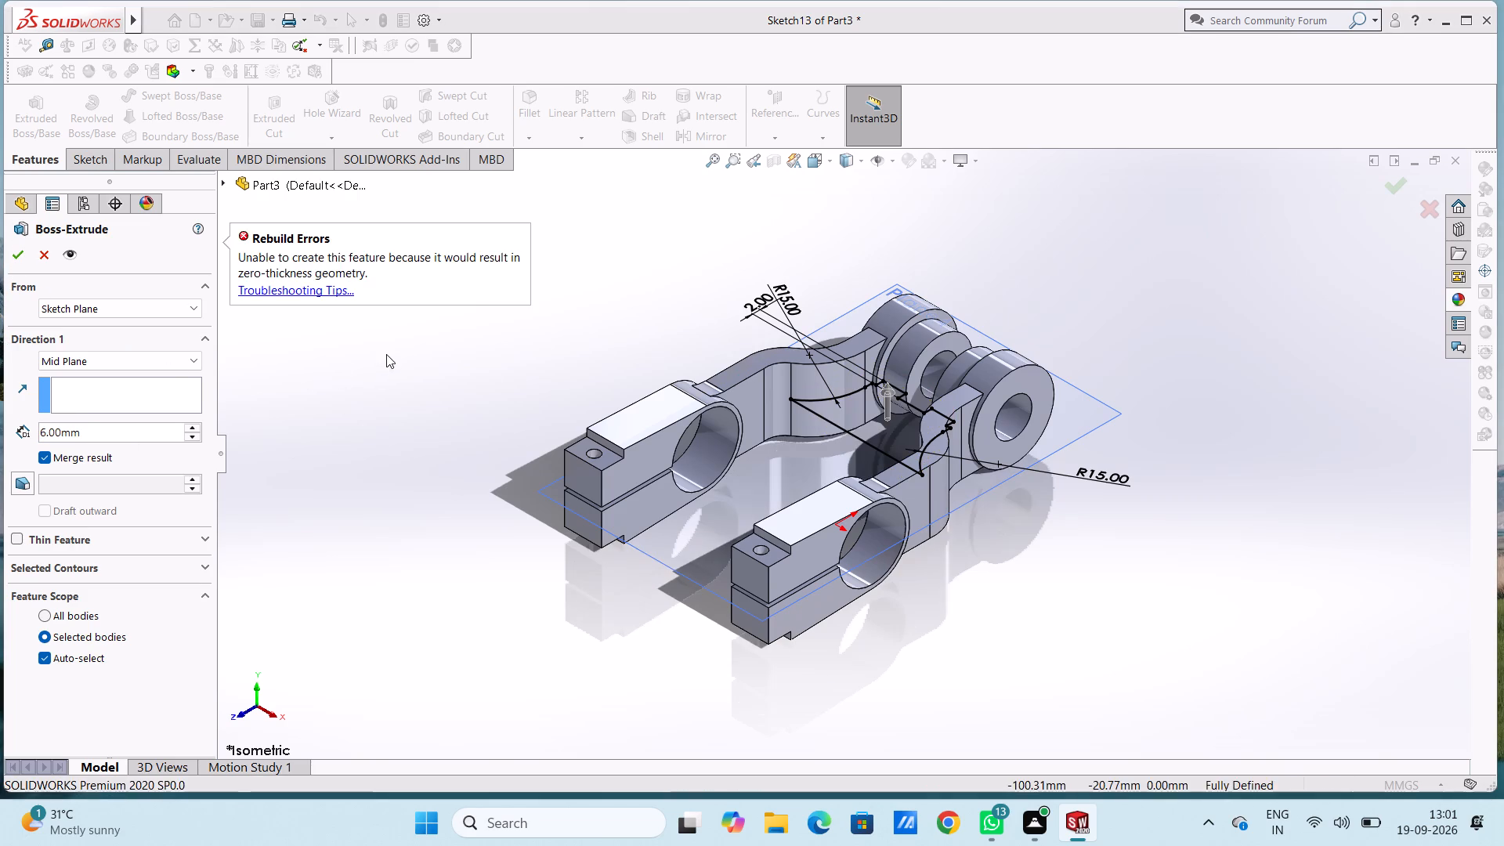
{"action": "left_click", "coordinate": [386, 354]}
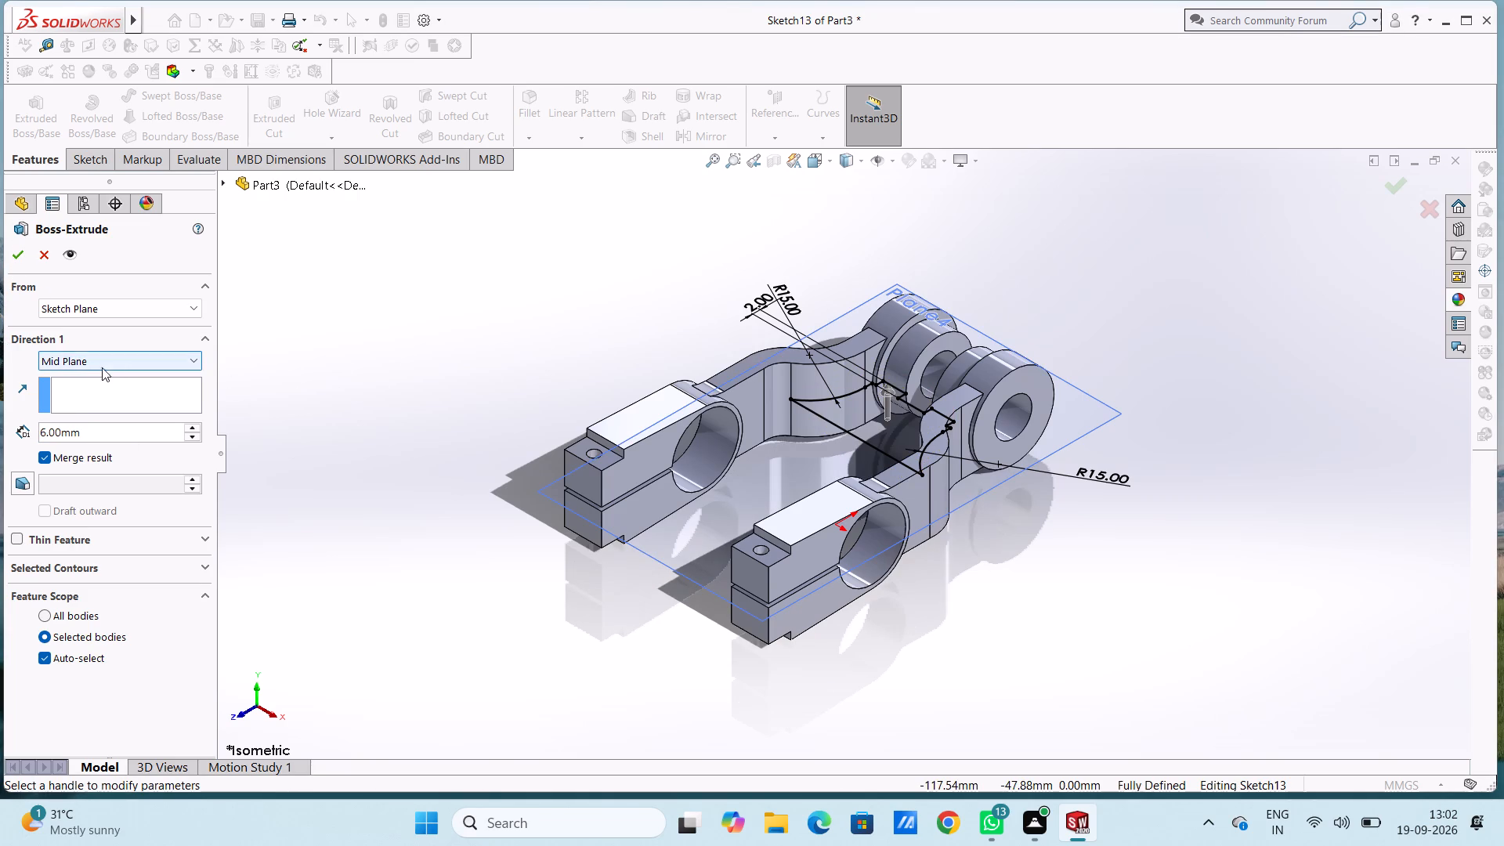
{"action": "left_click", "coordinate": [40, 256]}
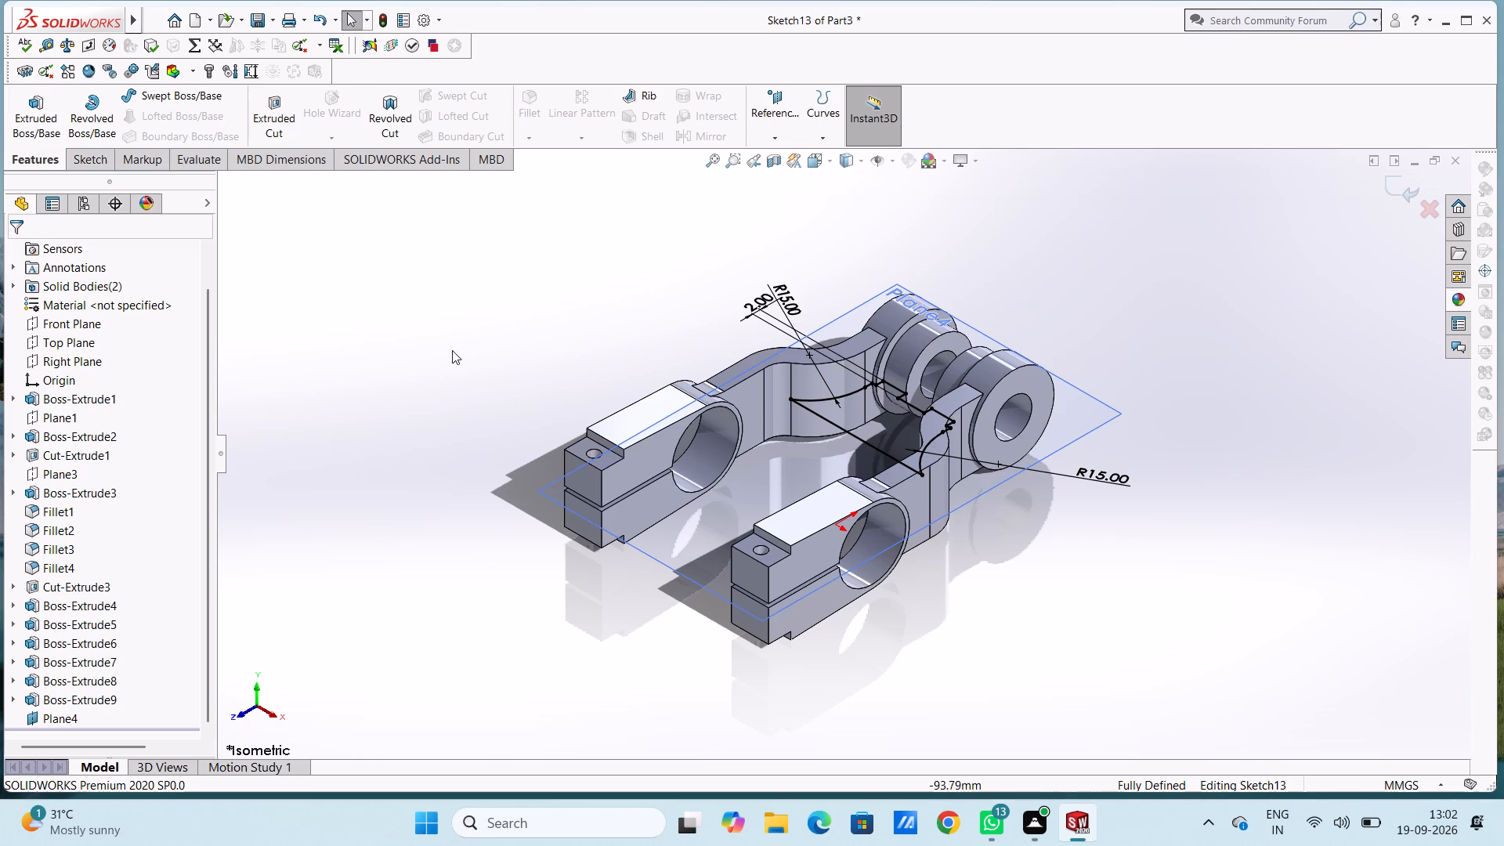
Extrude the bridge profile 6 mm Mid Plane between the arms as a separate body, with Merge result turned off.
{"action": "scroll", "coordinate": [853, 419], "scroll_direction": "down", "scroll_amount": 2}
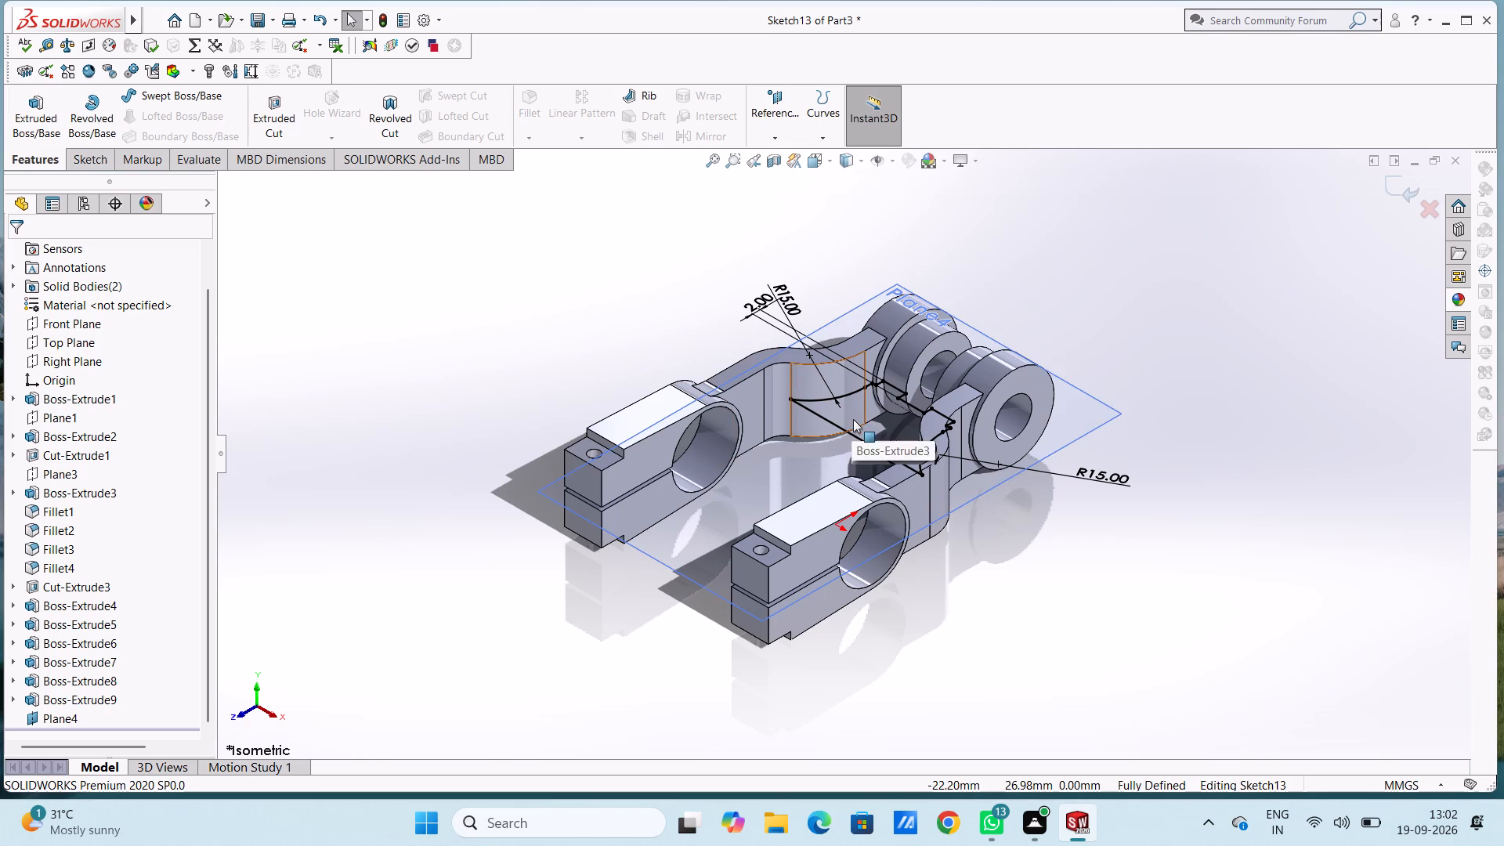
{"action": "scroll", "coordinate": [853, 419], "scroll_direction": "down", "scroll_amount": 4}
{"action": "middle_click_drag", "start_coordinate": [913, 419], "coordinate": [891, 501]}
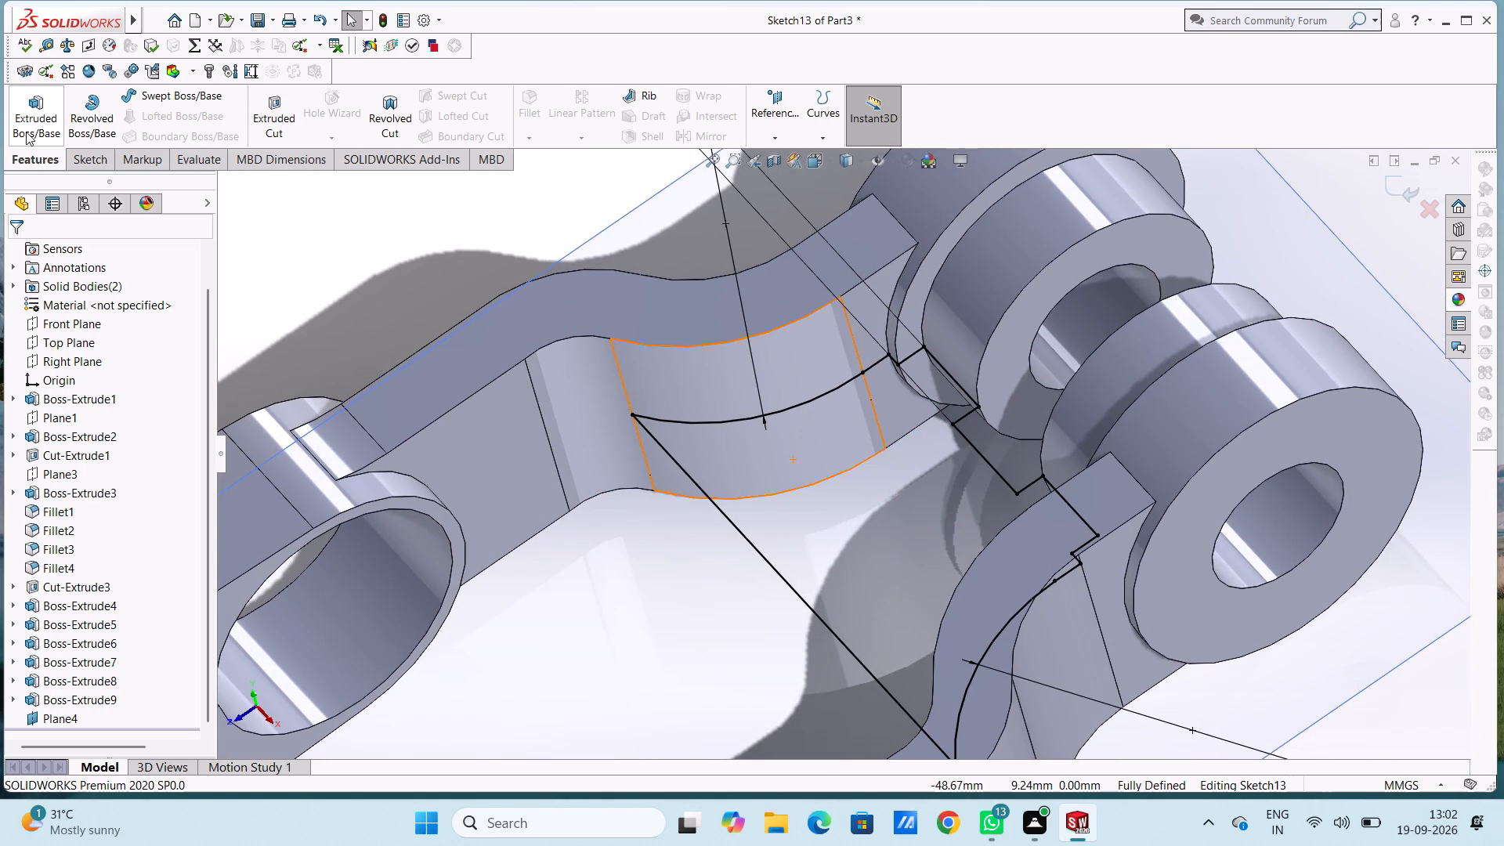
{"action": "left_click", "coordinate": [33, 111]}
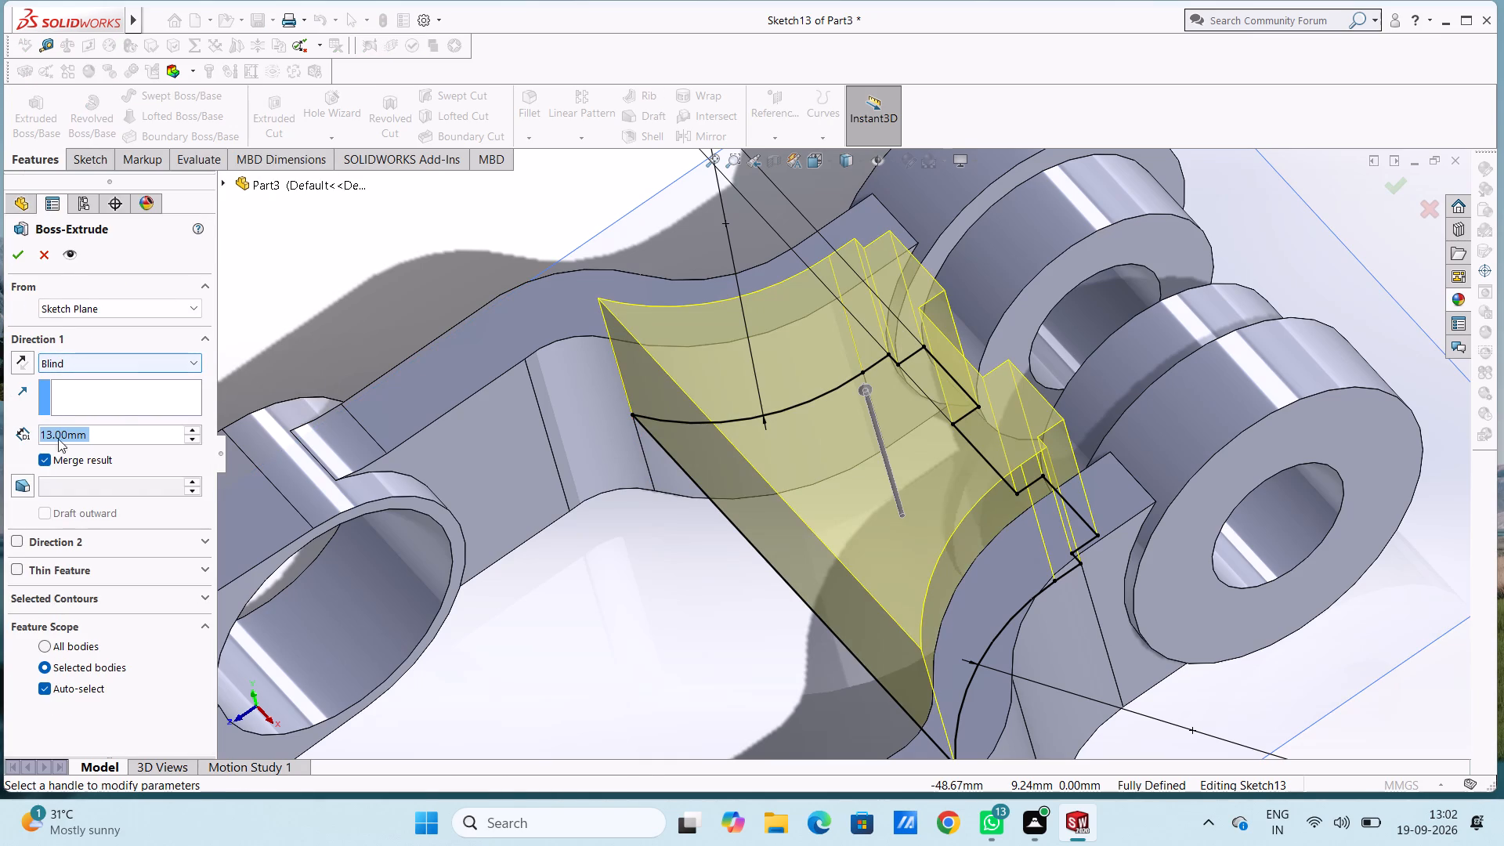
{"action": "left_click", "coordinate": [40, 461]}
{"action": "left_click", "coordinate": [130, 364]}
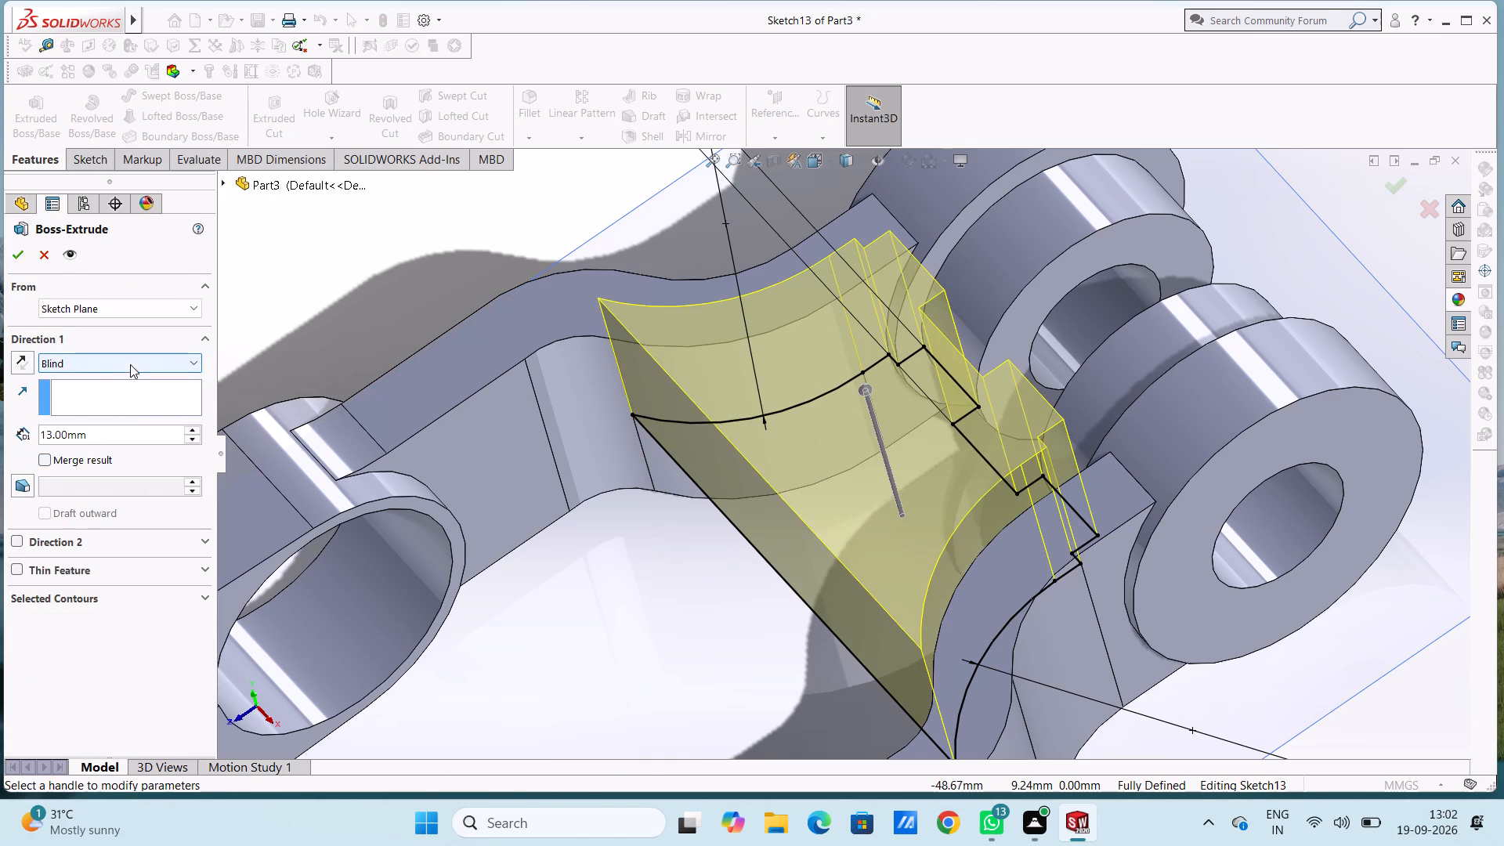
{"action": "left_click", "coordinate": [125, 458]}
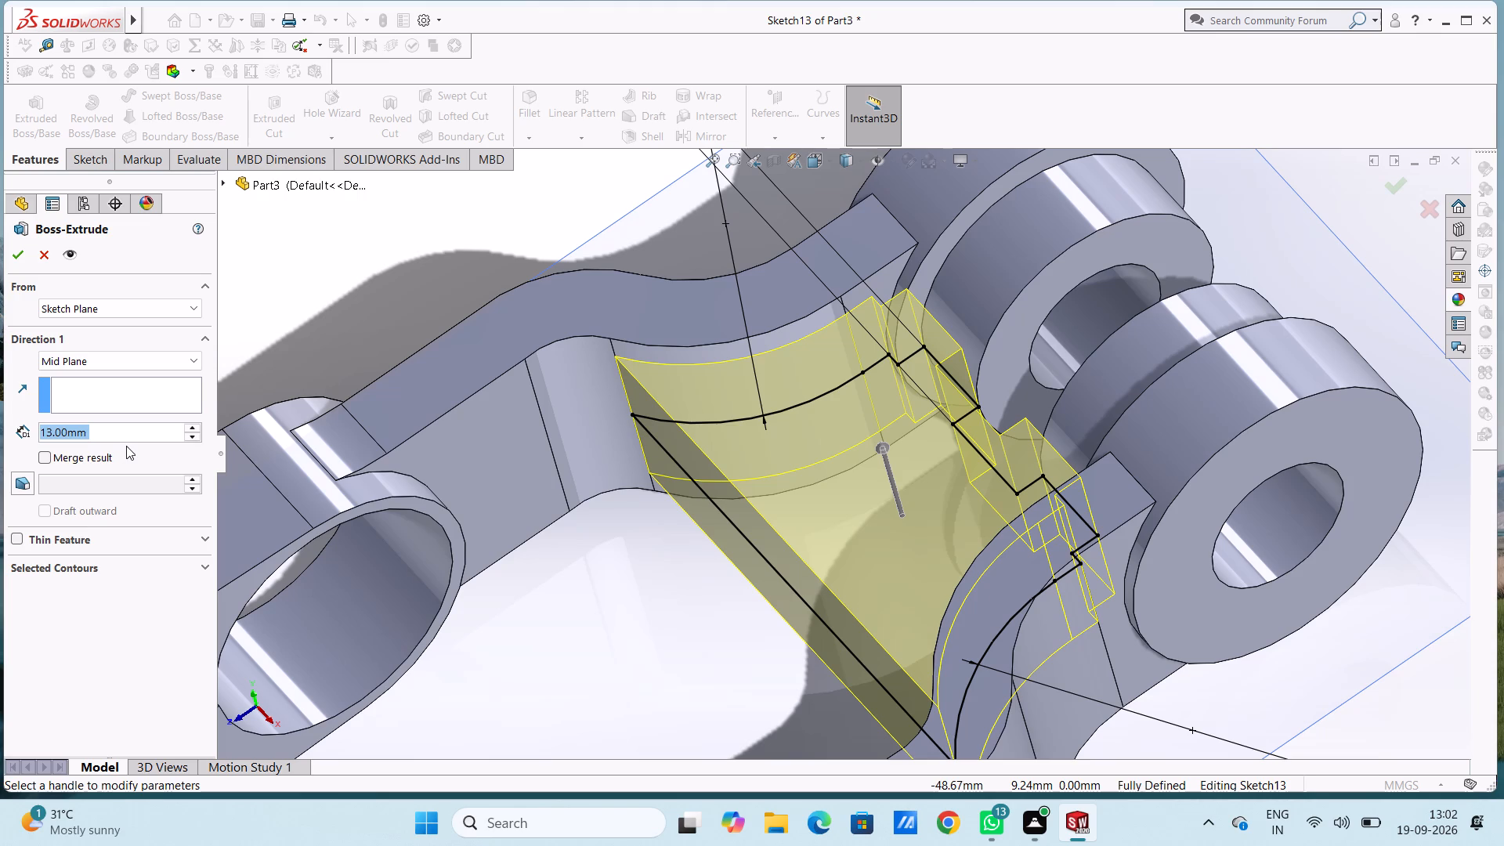
{"action": "key", "text": "6"}
{"action": "key", "text": "Return"}
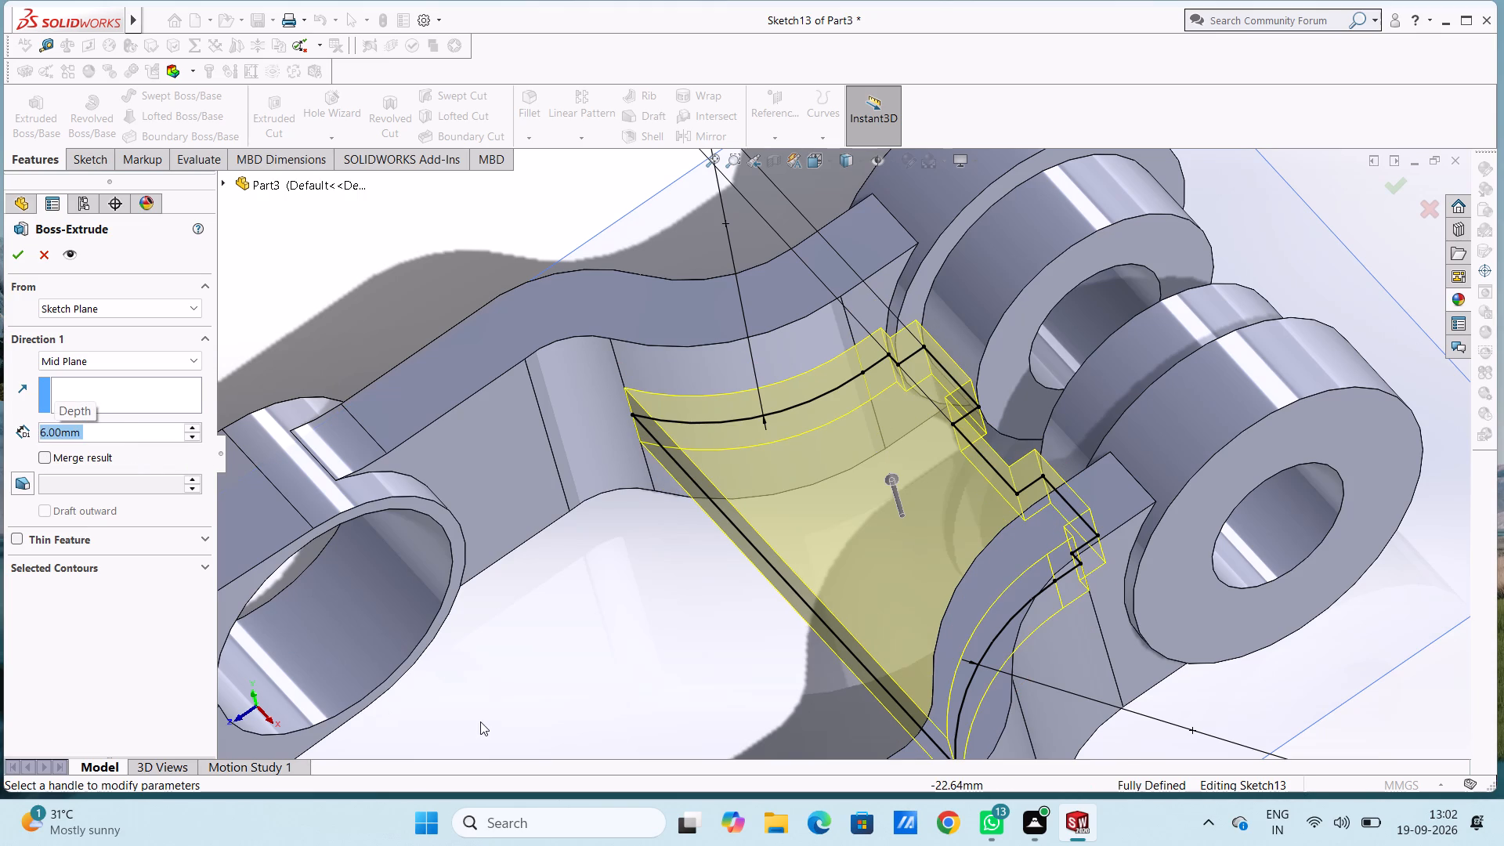
{"action": "scroll", "coordinate": [479, 719], "scroll_direction": "up", "scroll_amount": 1}
{"action": "middle_click_drag", "start_coordinate": [499, 708], "coordinate": [579, 551]}
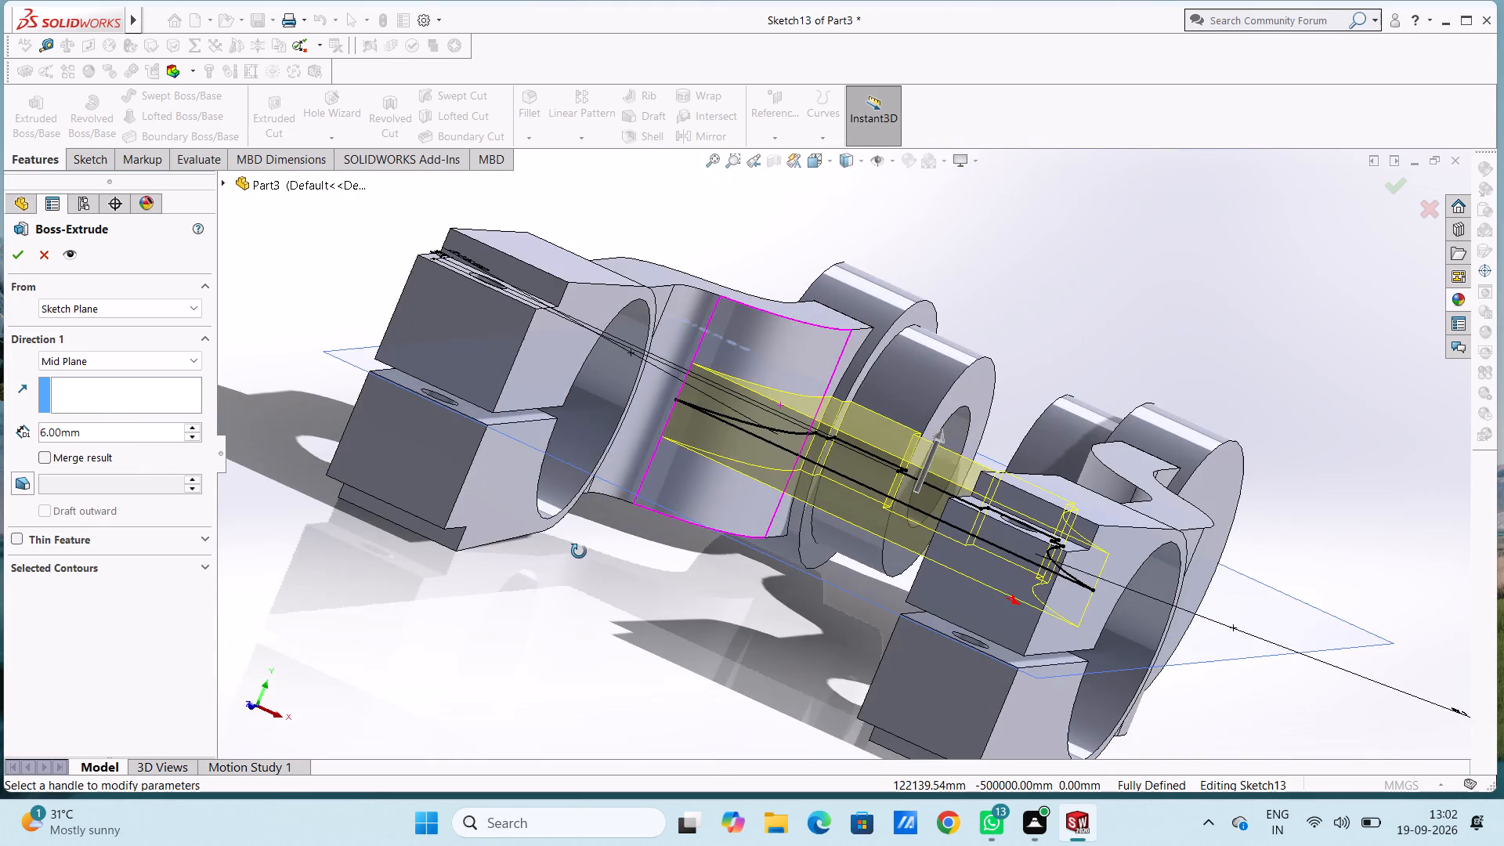
{"action": "middle_click_drag", "start_coordinate": [579, 551], "coordinate": [573, 554]}
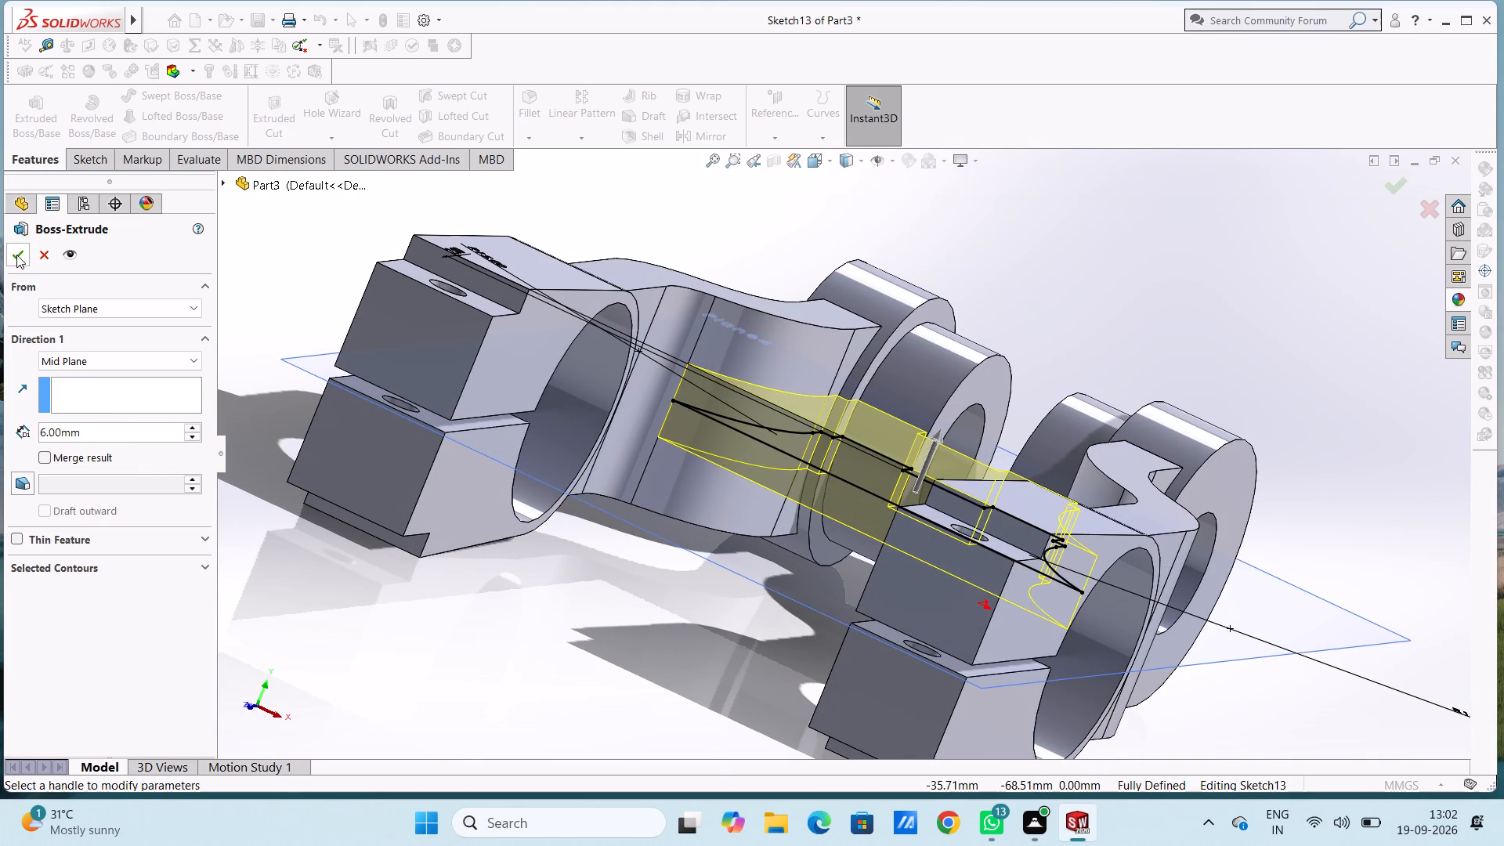
{"action": "left_click", "coordinate": [16, 255]}
{"action": "left_click", "coordinate": [363, 569]}
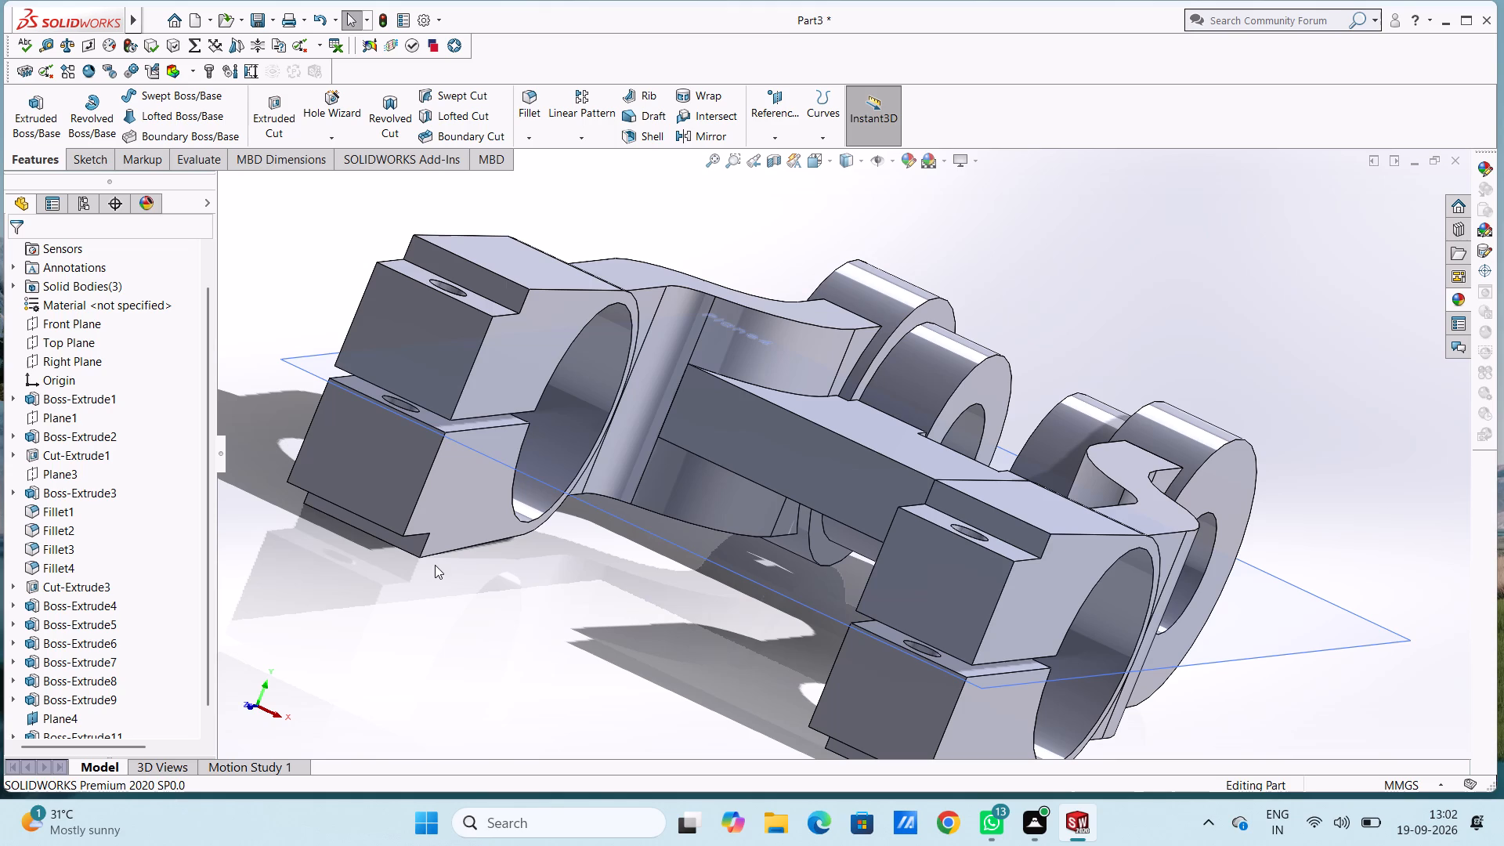
Hide Plane4, the reference plane used for the bridge sketch.
{"action": "scroll", "coordinate": [80, 709], "scroll_direction": "down", "scroll_amount": 6}
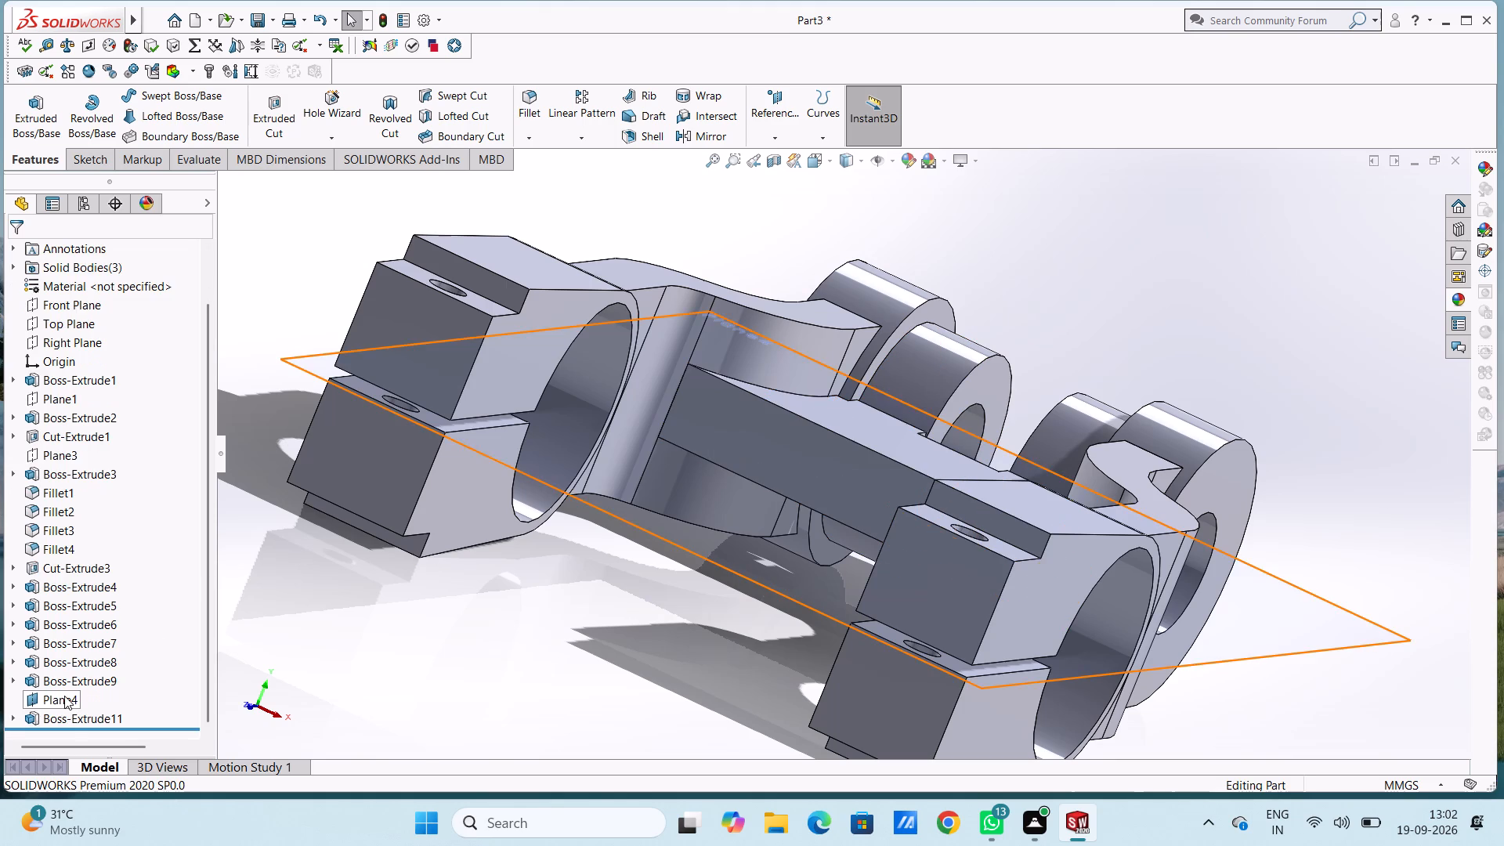
{"action": "left_click", "coordinate": [64, 696]}
{"action": "left_click", "coordinate": [101, 672]}
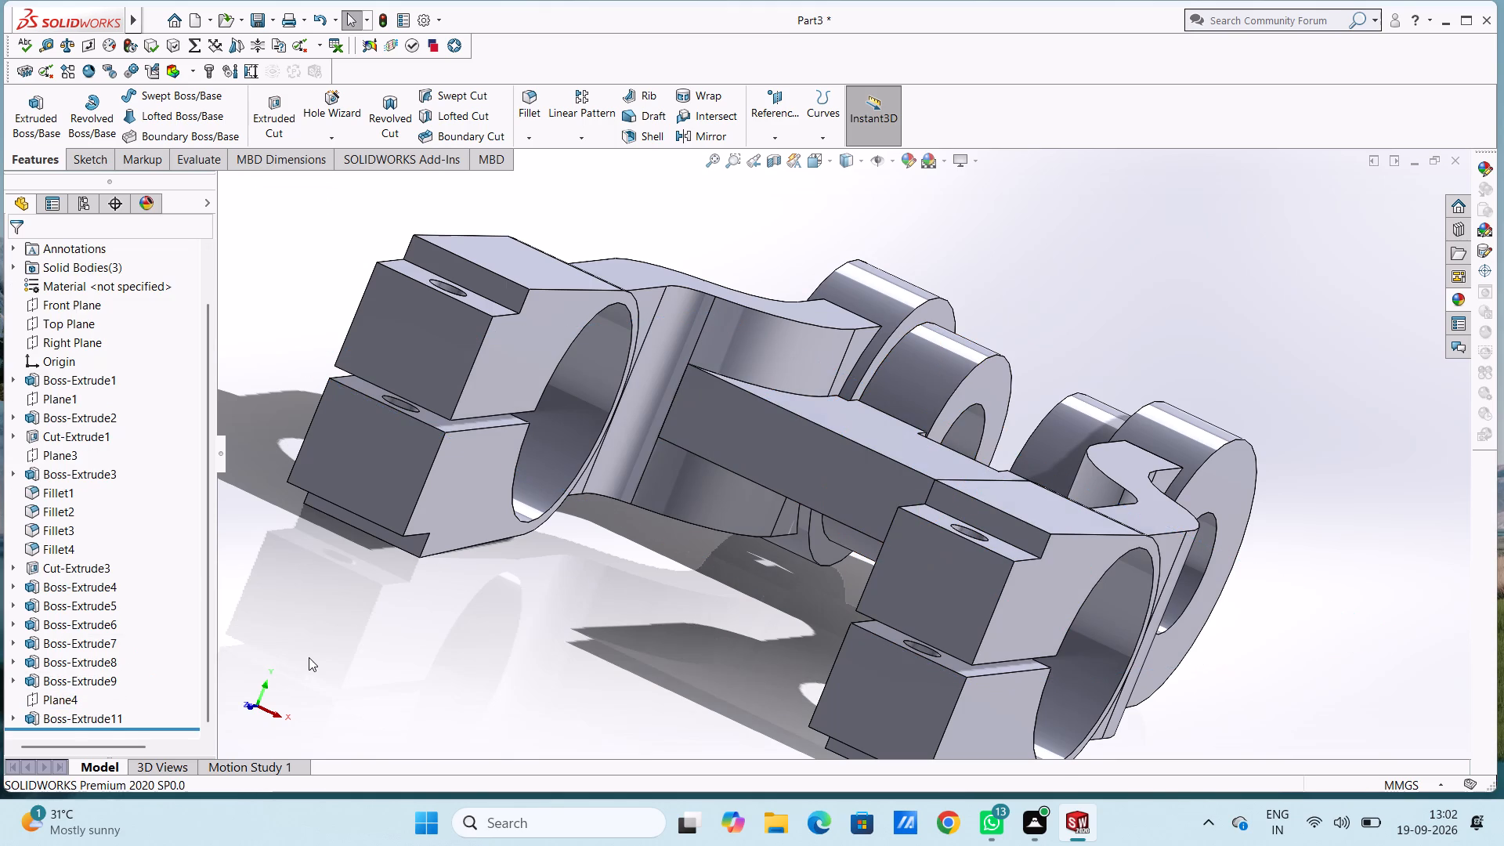
{"action": "left_click", "coordinate": [309, 656]}
Inspect the bridge from all sides, focusing on where its edge meets the stepped bosses and the gap between them.
{"action": "middle_click_drag", "start_coordinate": [444, 658], "coordinate": [415, 694]}
{"action": "scroll", "coordinate": [415, 694], "scroll_direction": "up", "scroll_amount": 2}
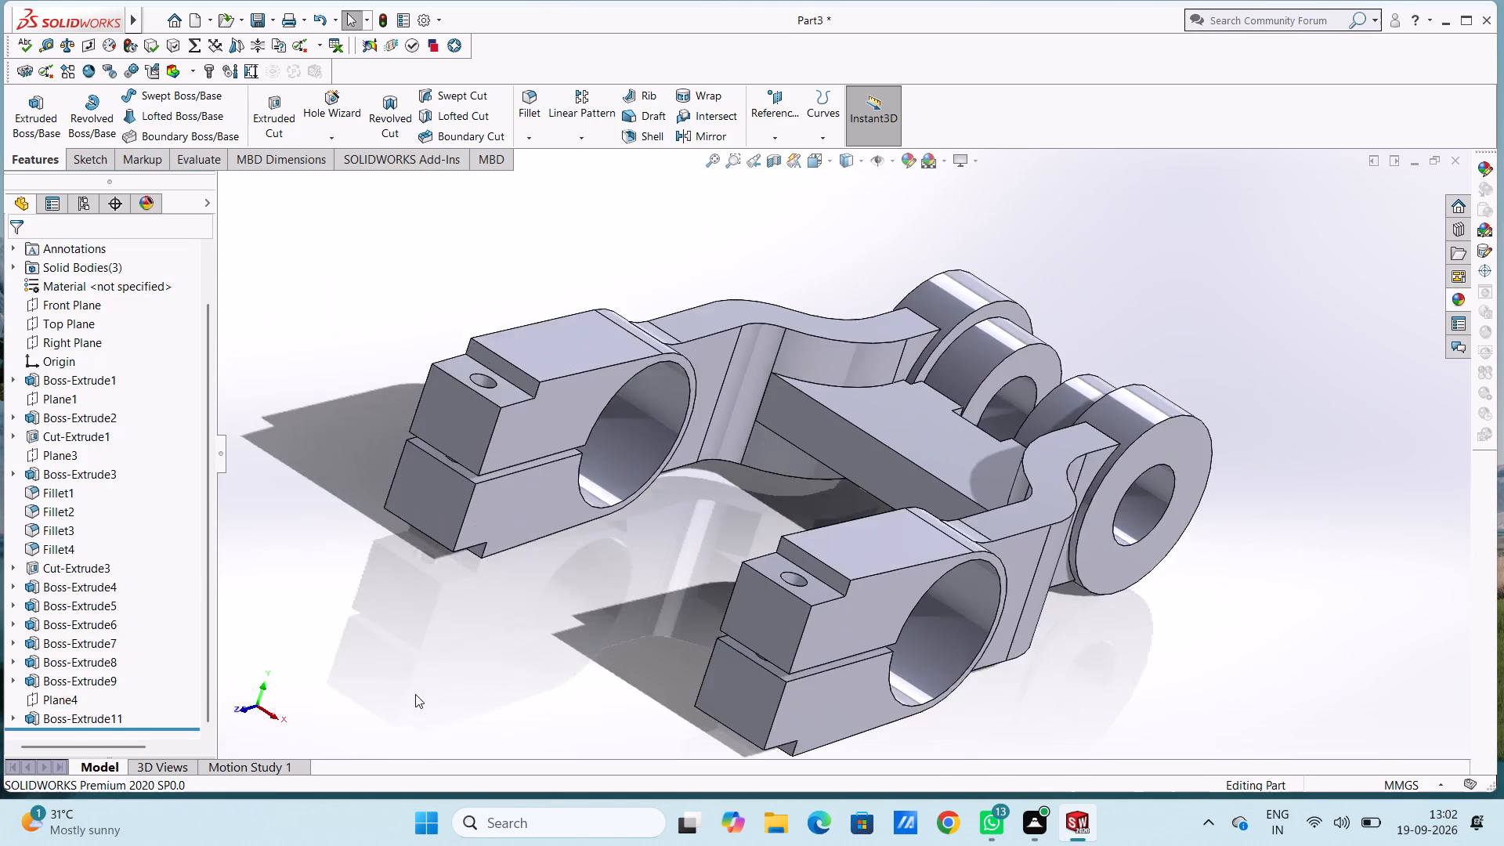
{"action": "scroll", "coordinate": [415, 694], "scroll_direction": "up", "scroll_amount": 2}
{"action": "middle_click_drag", "start_coordinate": [513, 681], "coordinate": [466, 815]}
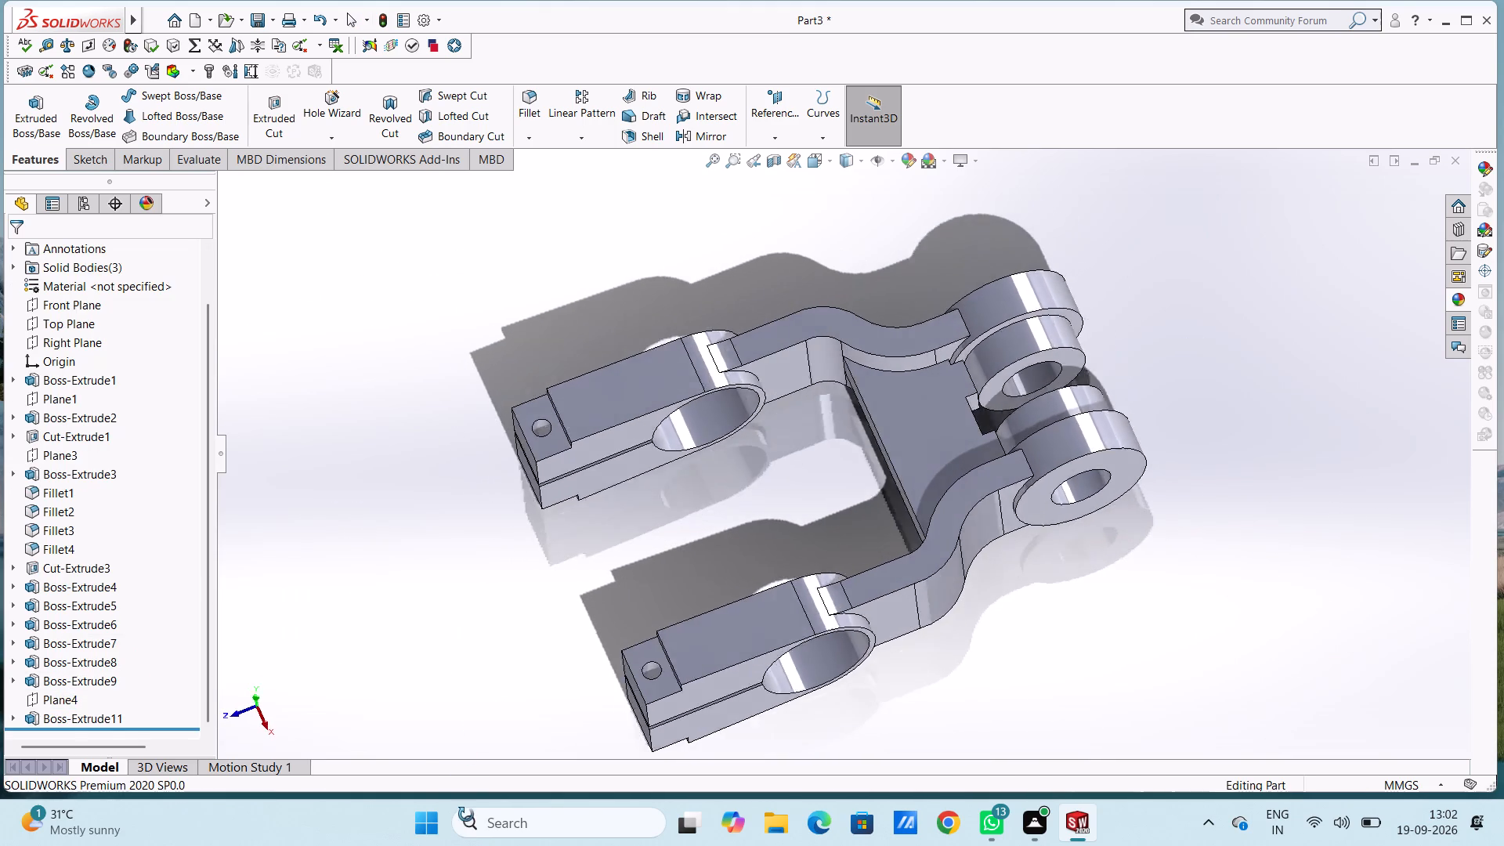
{"action": "middle_click_drag", "start_coordinate": [466, 815], "coordinate": [467, 464]}
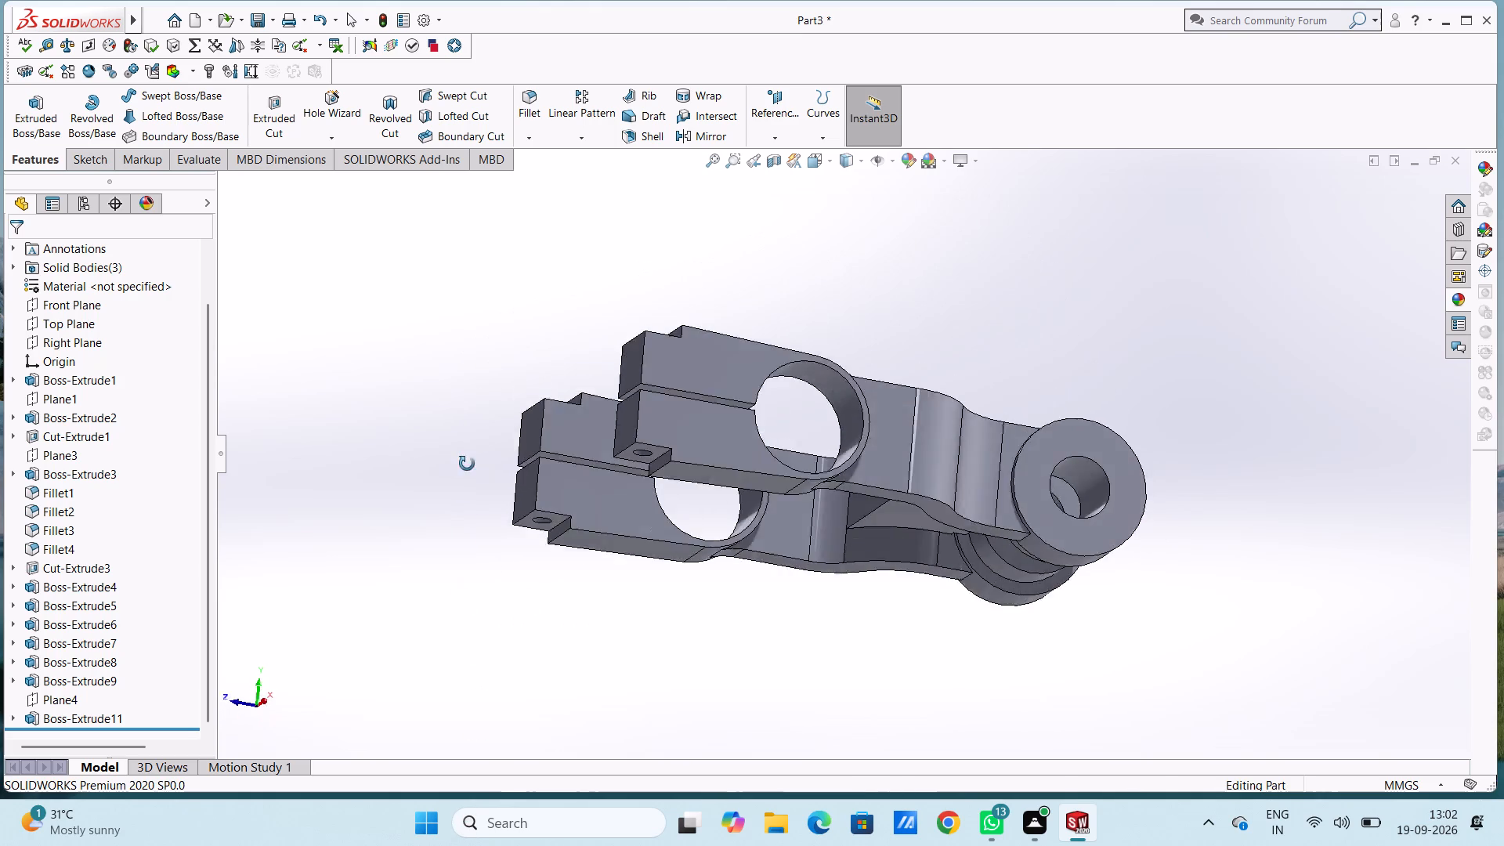
{"action": "middle_click_drag", "start_coordinate": [467, 464], "coordinate": [449, 291]}
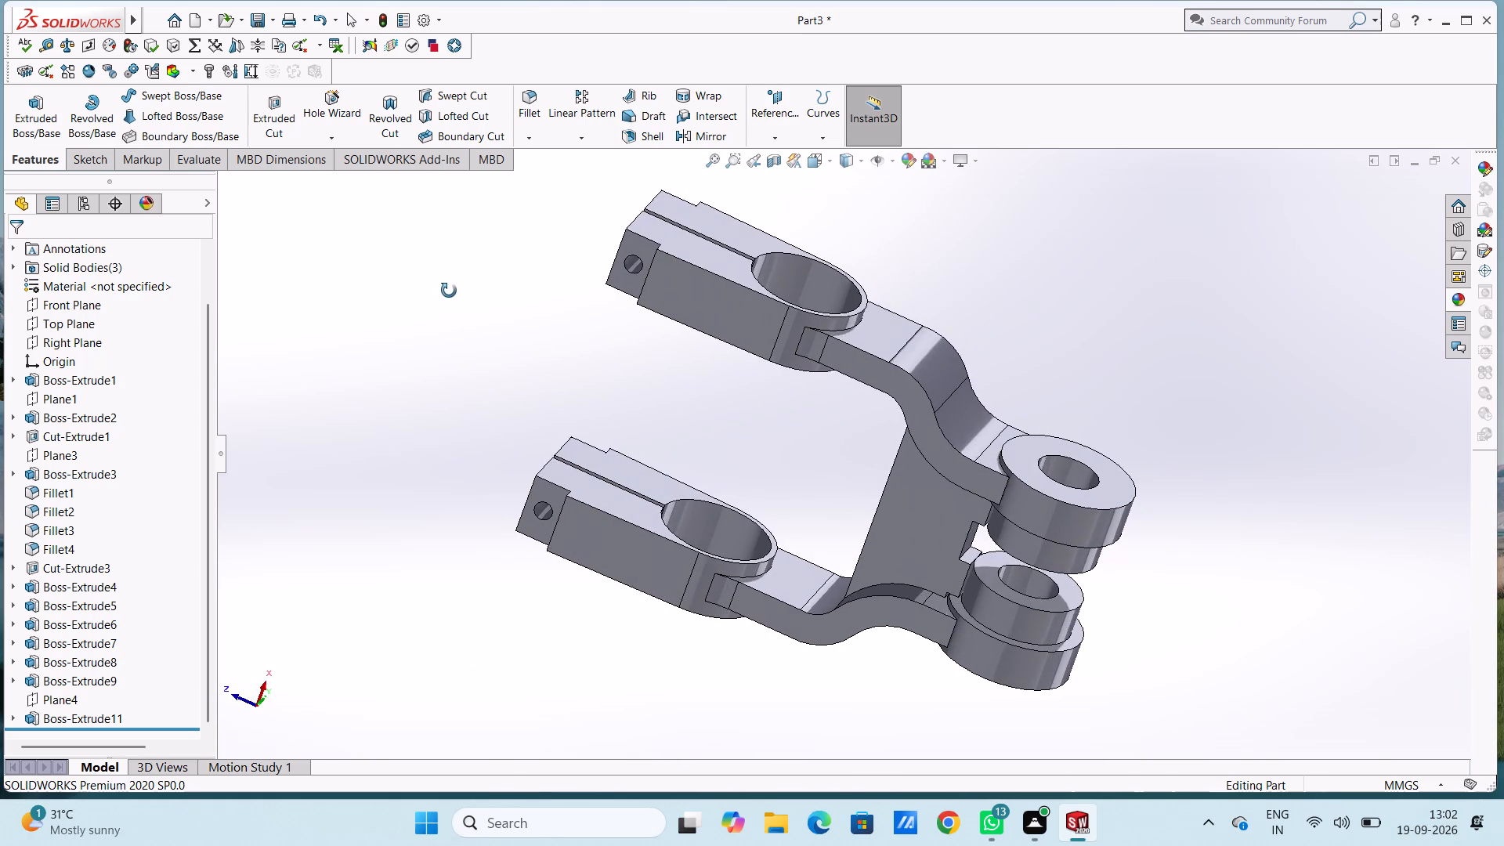
{"action": "middle_click_drag", "start_coordinate": [449, 291], "coordinate": [273, 286]}
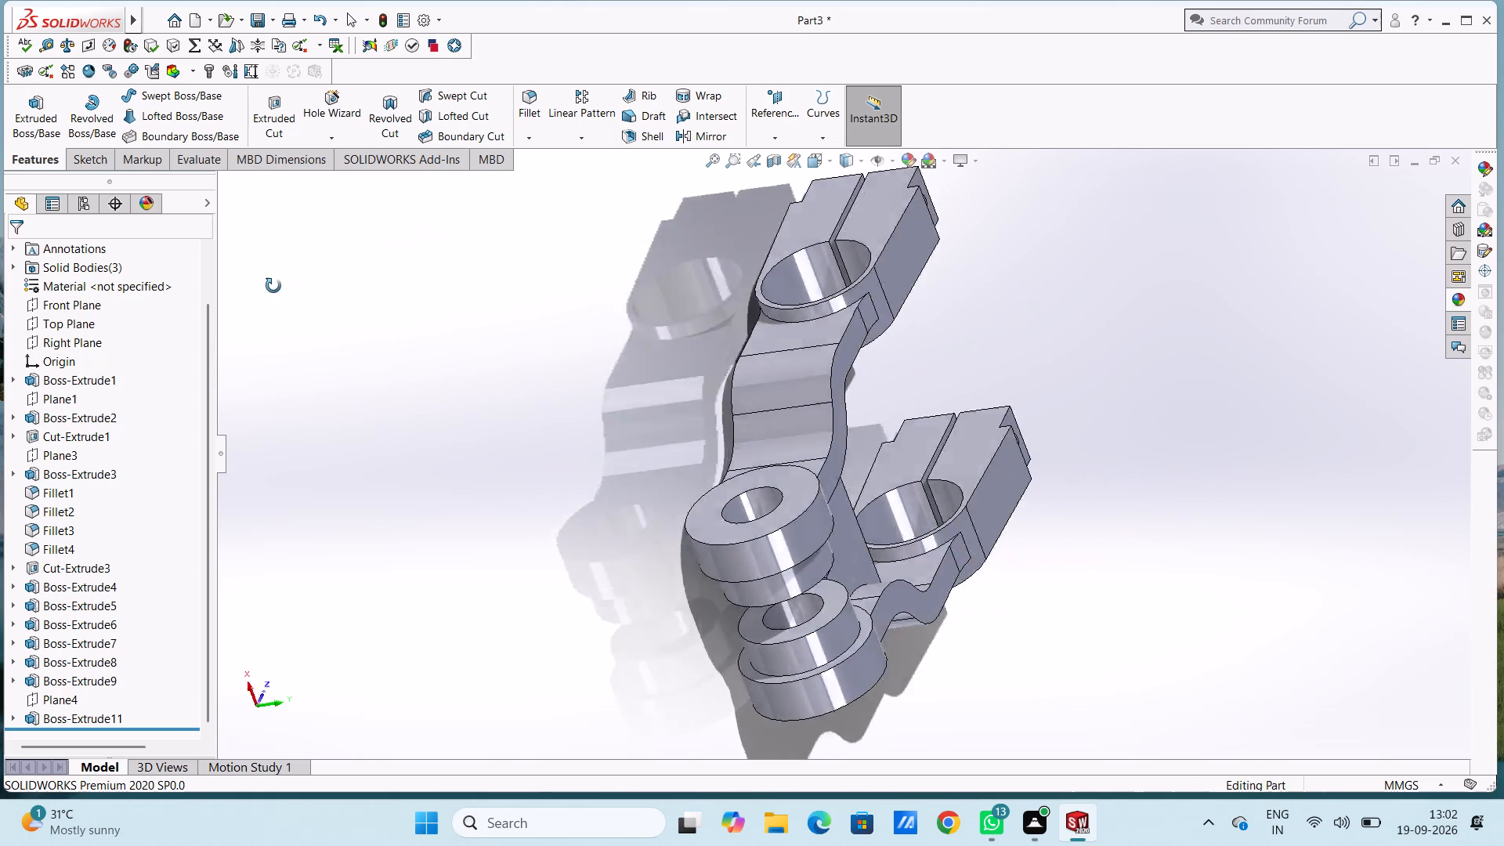
{"action": "middle_click_drag", "start_coordinate": [273, 286], "coordinate": [201, 245]}
{"action": "scroll", "coordinate": [683, 613], "scroll_direction": "down", "scroll_amount": 5}
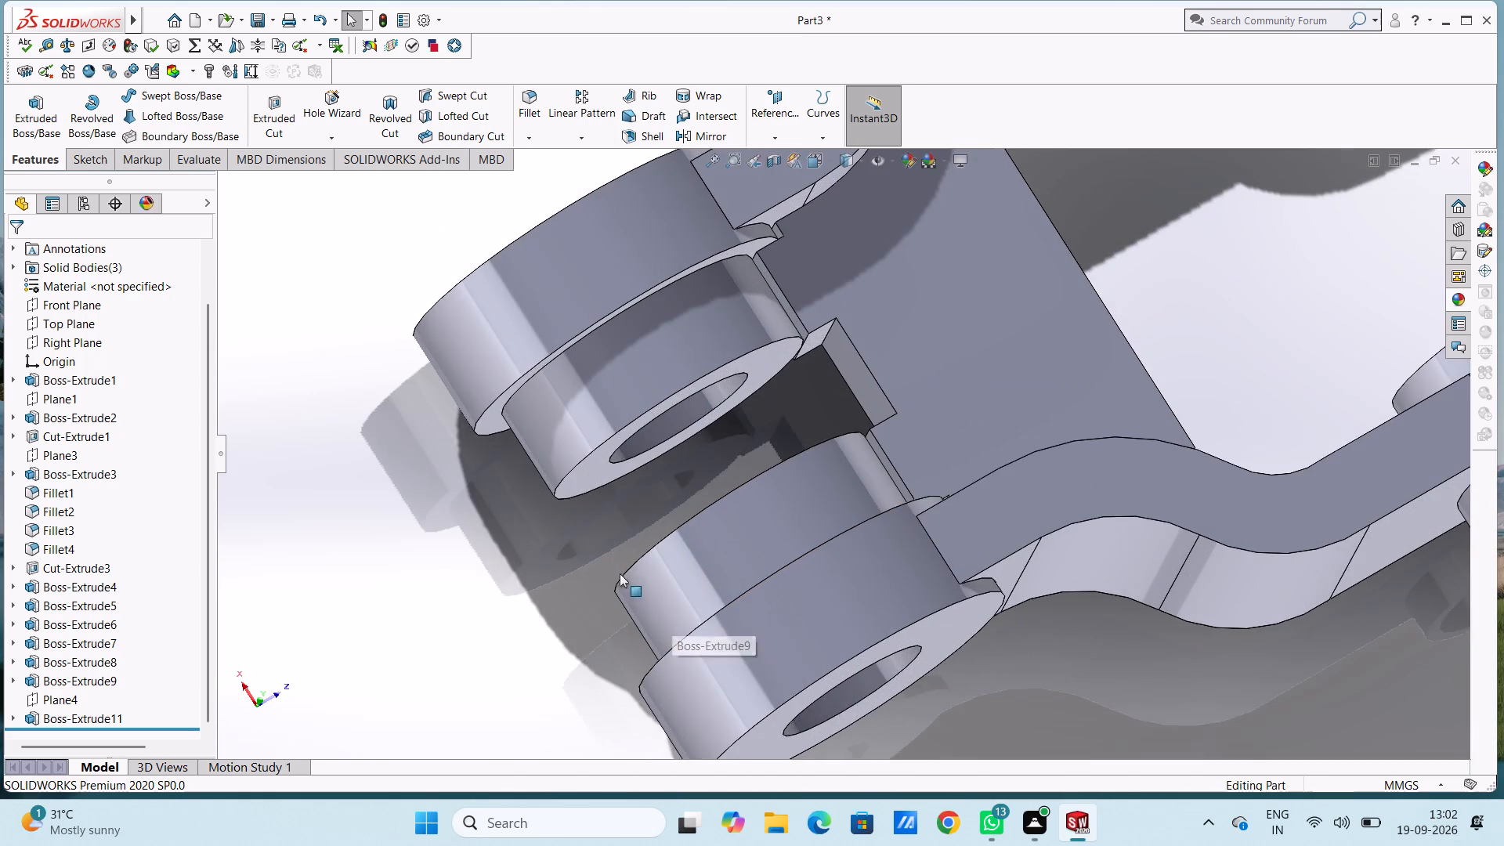
{"action": "middle_click_drag", "start_coordinate": [610, 580], "coordinate": [580, 633]}
{"action": "scroll", "coordinate": [851, 417], "scroll_direction": "down", "scroll_amount": 2}
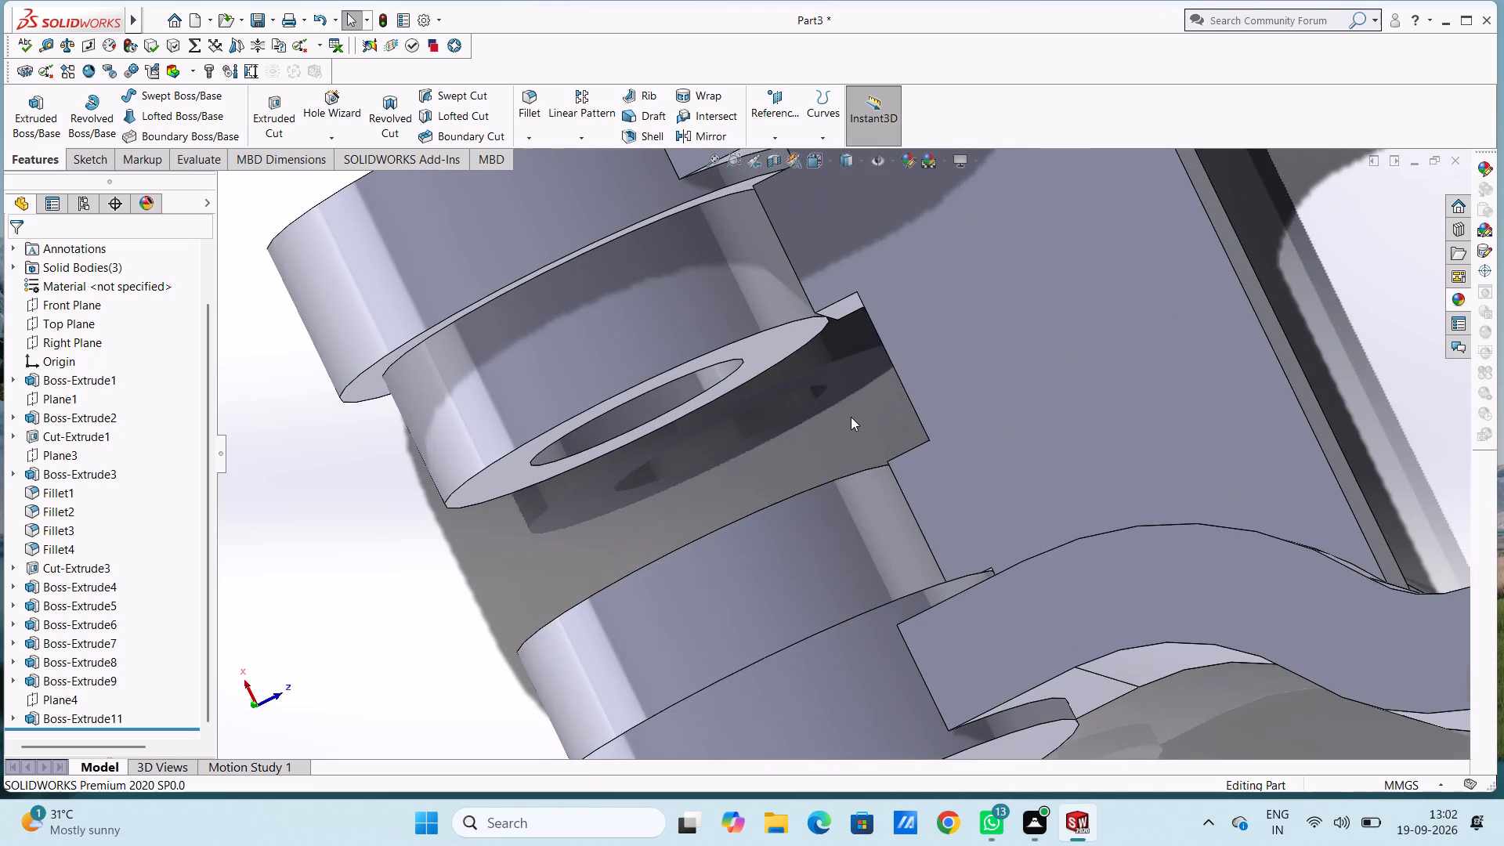
{"action": "scroll", "coordinate": [851, 417], "scroll_direction": "down", "scroll_amount": 1}
{"action": "scroll", "coordinate": [851, 412], "scroll_direction": "up", "scroll_amount": 1}
{"action": "middle_click_drag", "start_coordinate": [851, 411], "coordinate": [869, 346]}
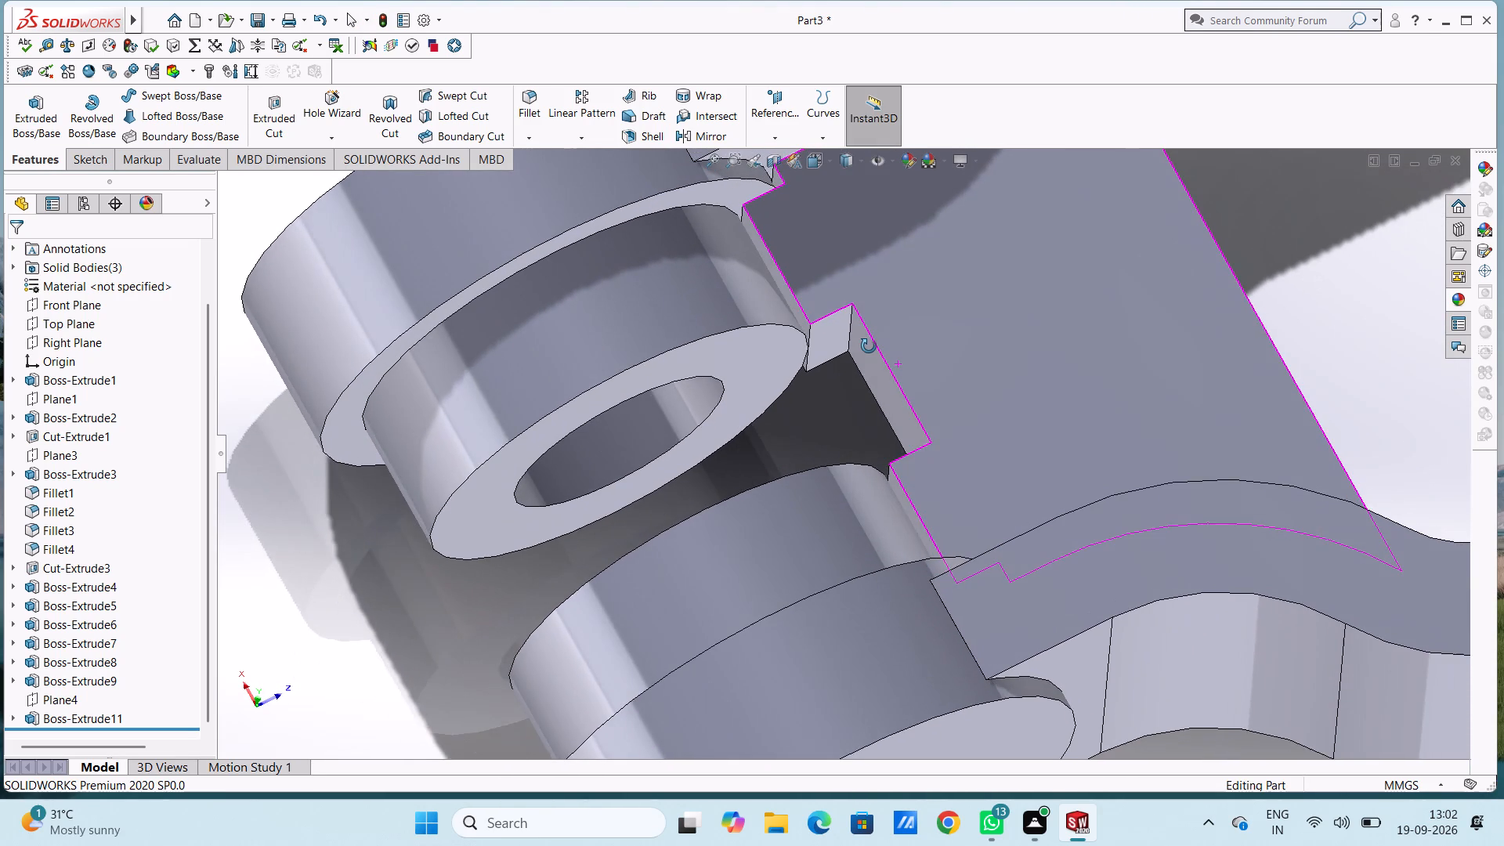
{"action": "middle_click_drag", "start_coordinate": [869, 346], "coordinate": [871, 350]}
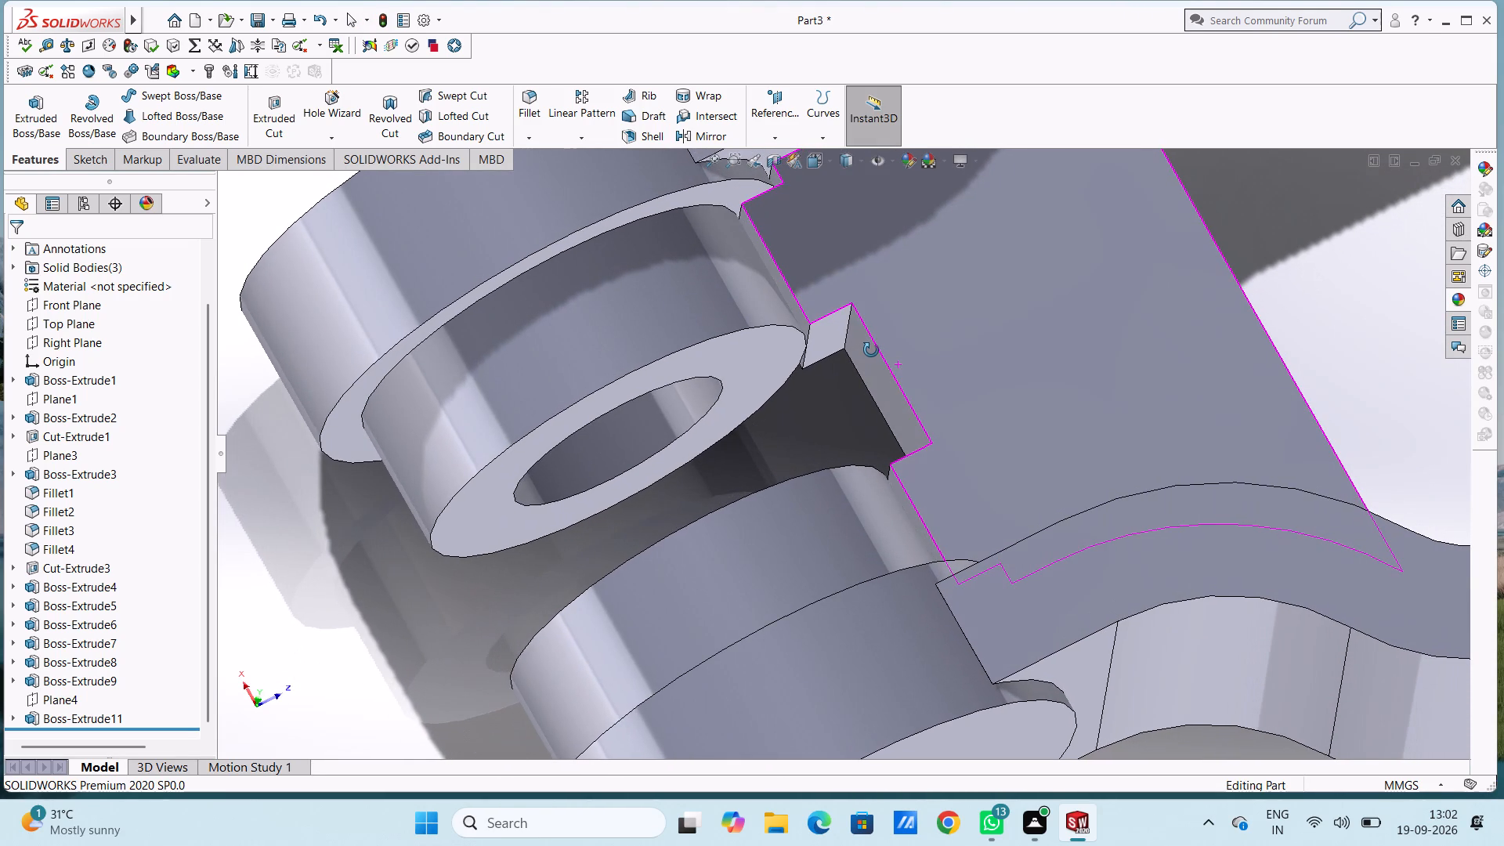
{"action": "middle_click_drag", "start_coordinate": [871, 350], "coordinate": [860, 388]}
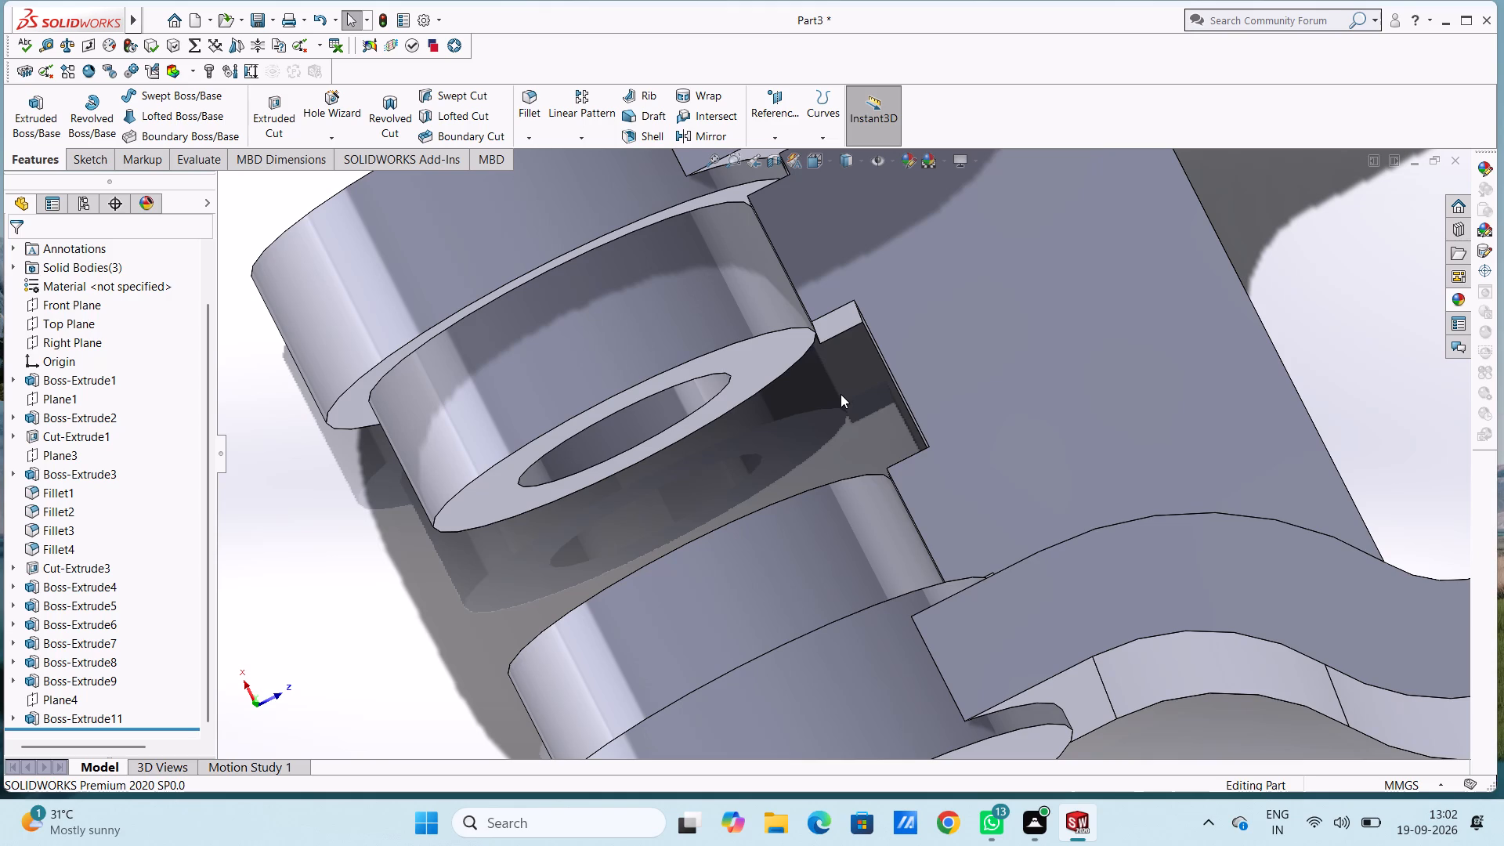
Undo the separate-body bridge extrusion to get back into editing its profile sketch.
{"action": "key", "text": "ctrl+z"}
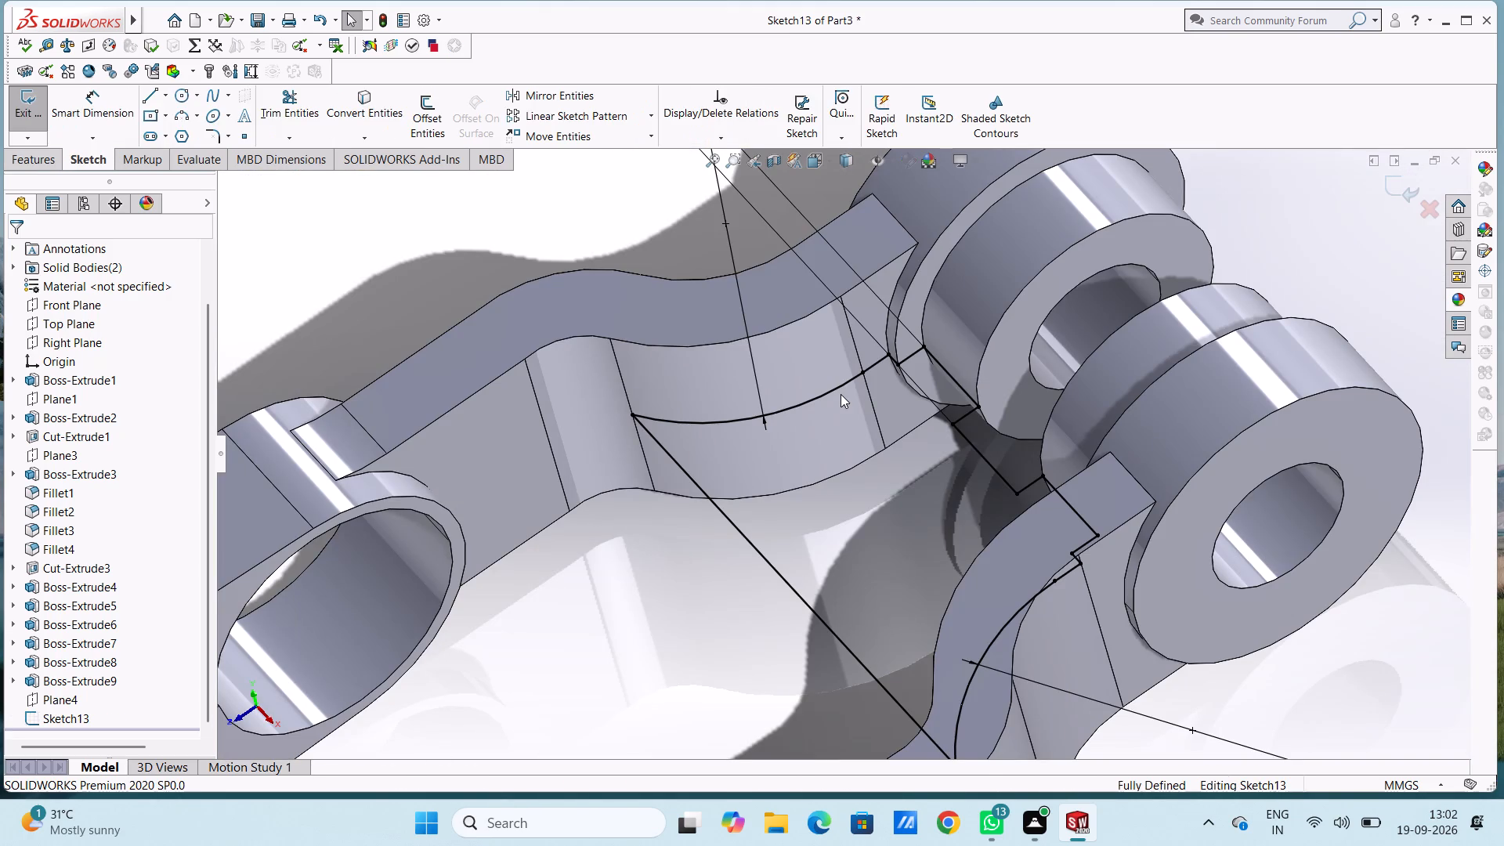
In the bottom view, sketch lines over the left inner boss: about 1.87 mm down, 6 mm across and 2.75 mm back up.
{"action": "key", "text": "ctrl+6"}
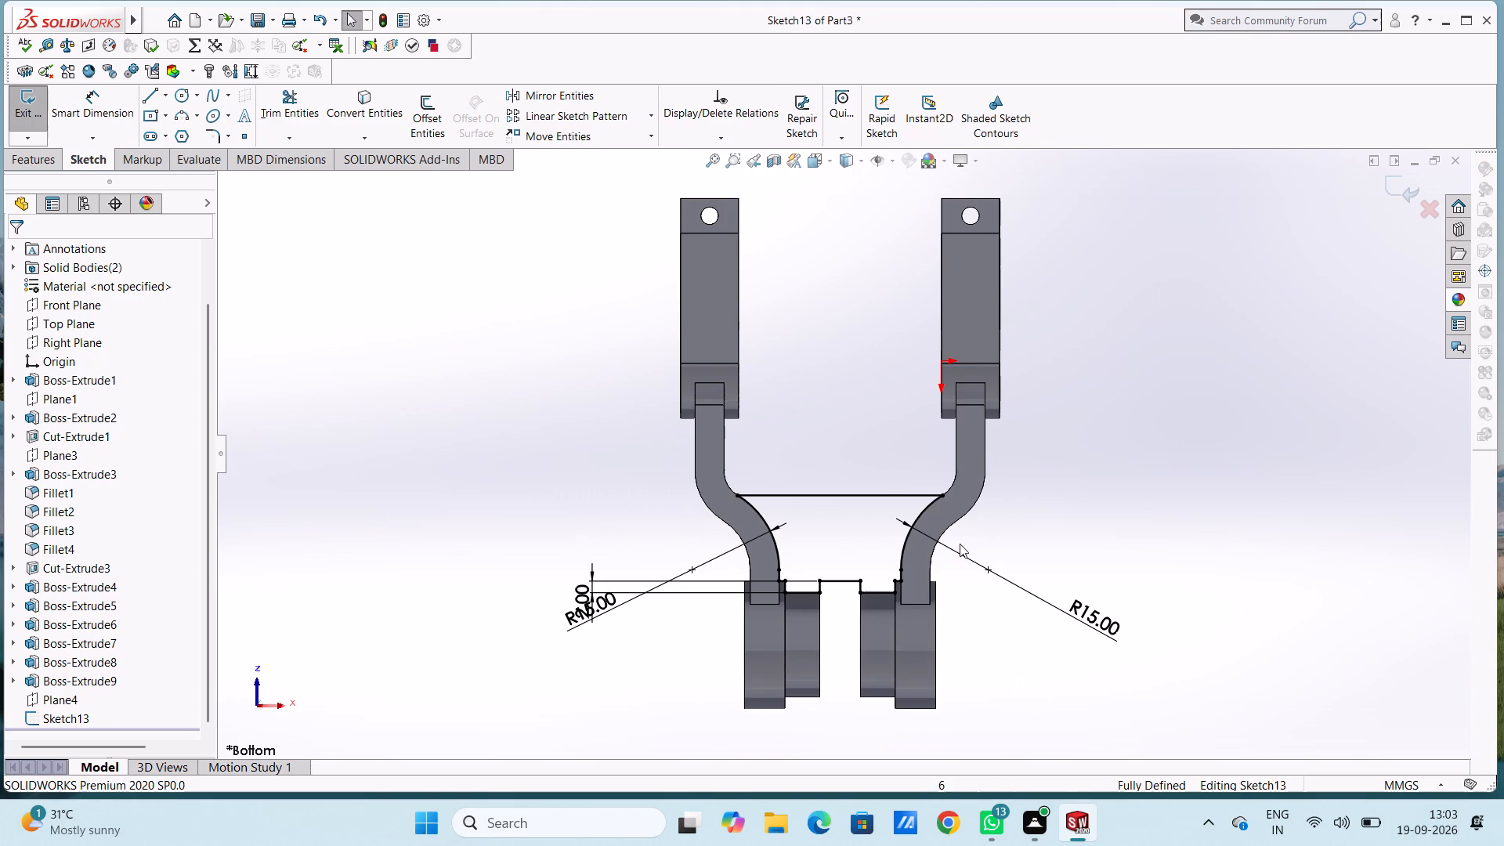
{"action": "scroll", "coordinate": [813, 668], "scroll_direction": "down", "scroll_amount": 5}
{"action": "scroll", "coordinate": [834, 463], "scroll_direction": "down", "scroll_amount": 6}
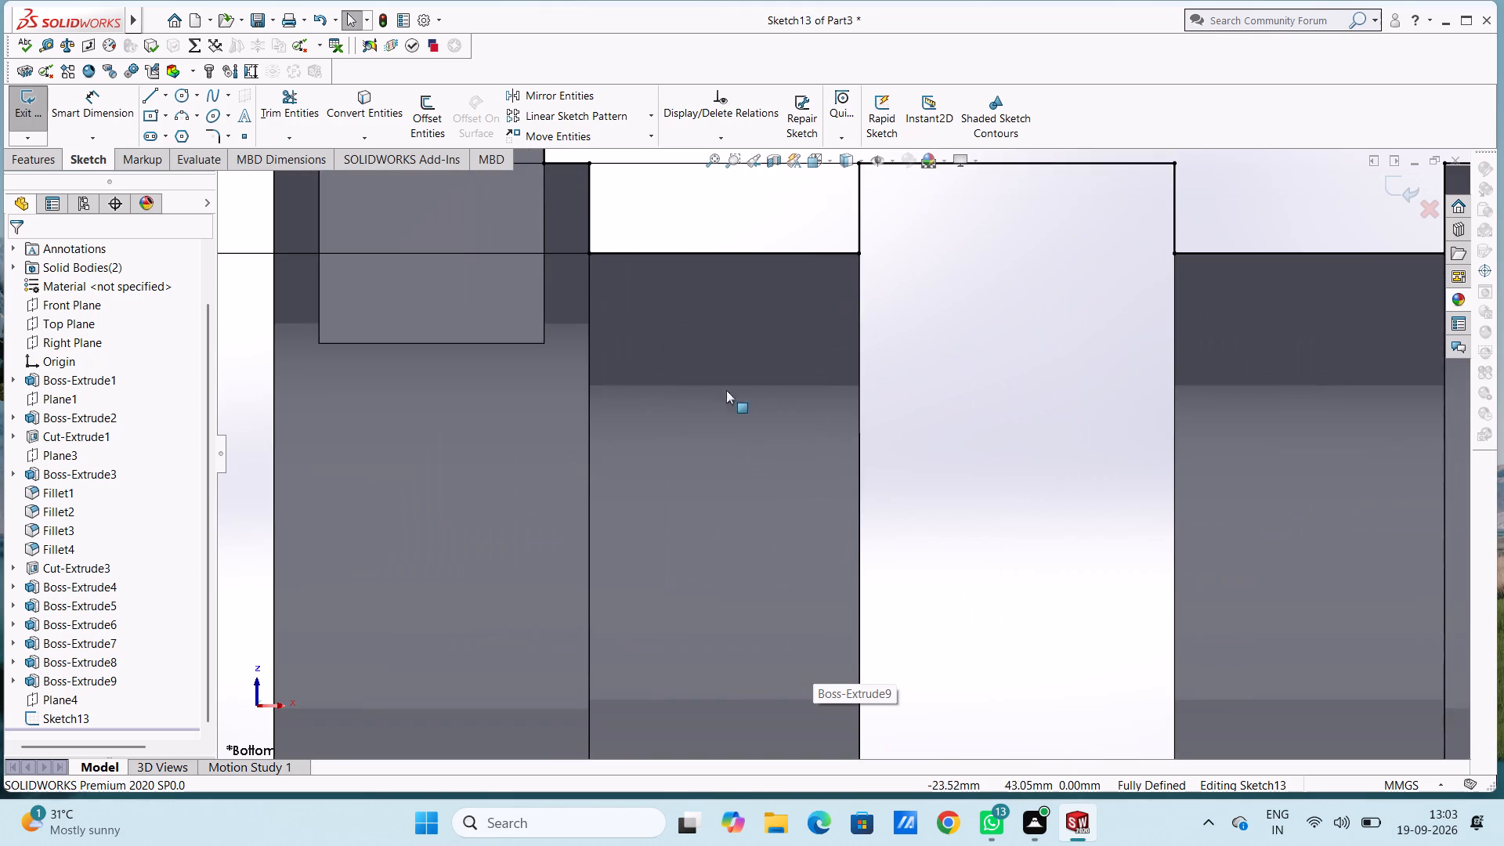
{"action": "left_click", "coordinate": [146, 89]}
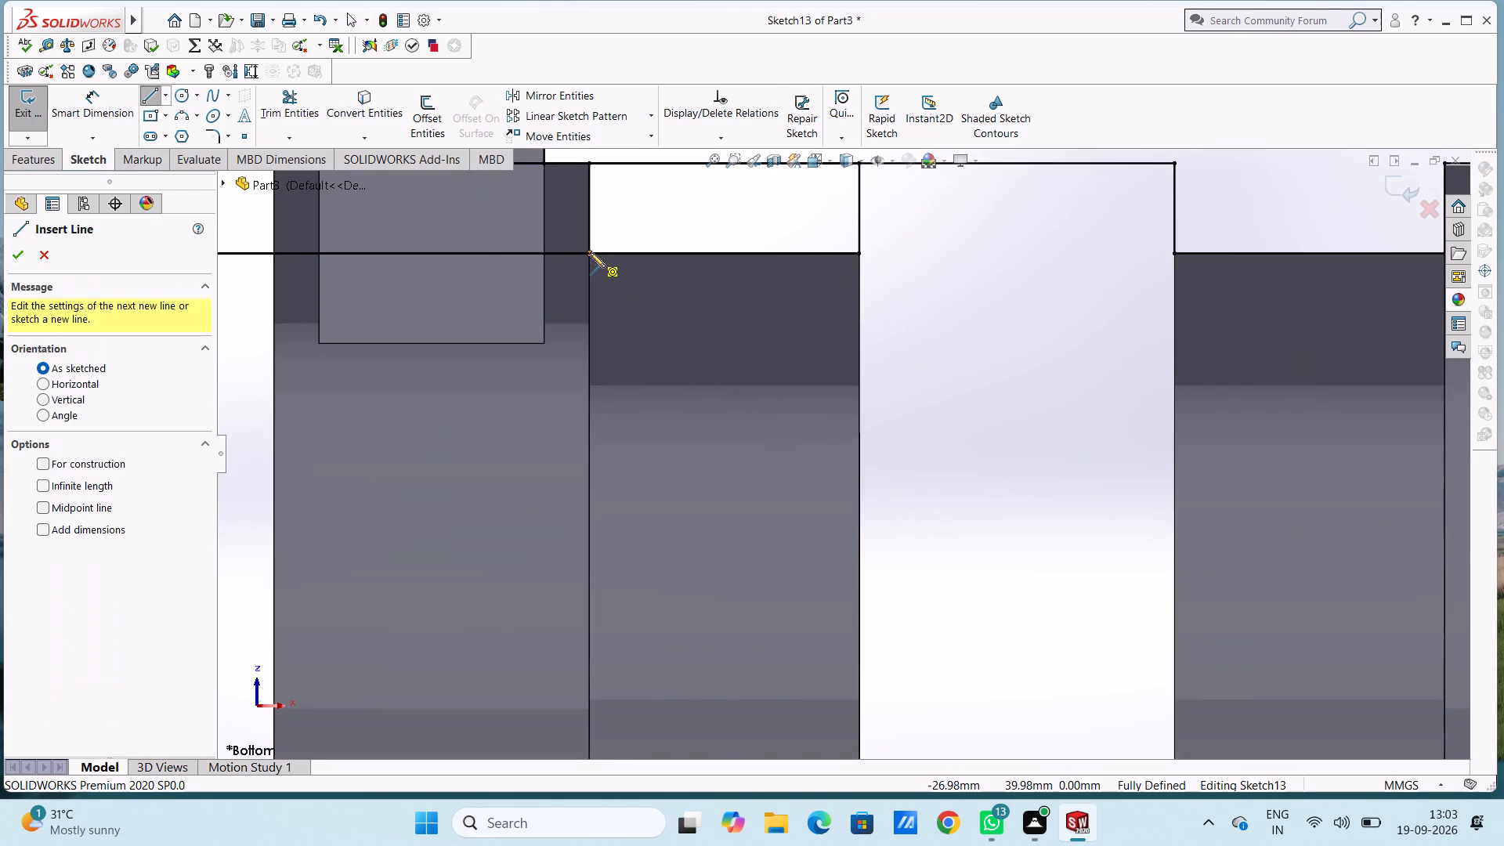
{"action": "left_click", "coordinate": [590, 252]}
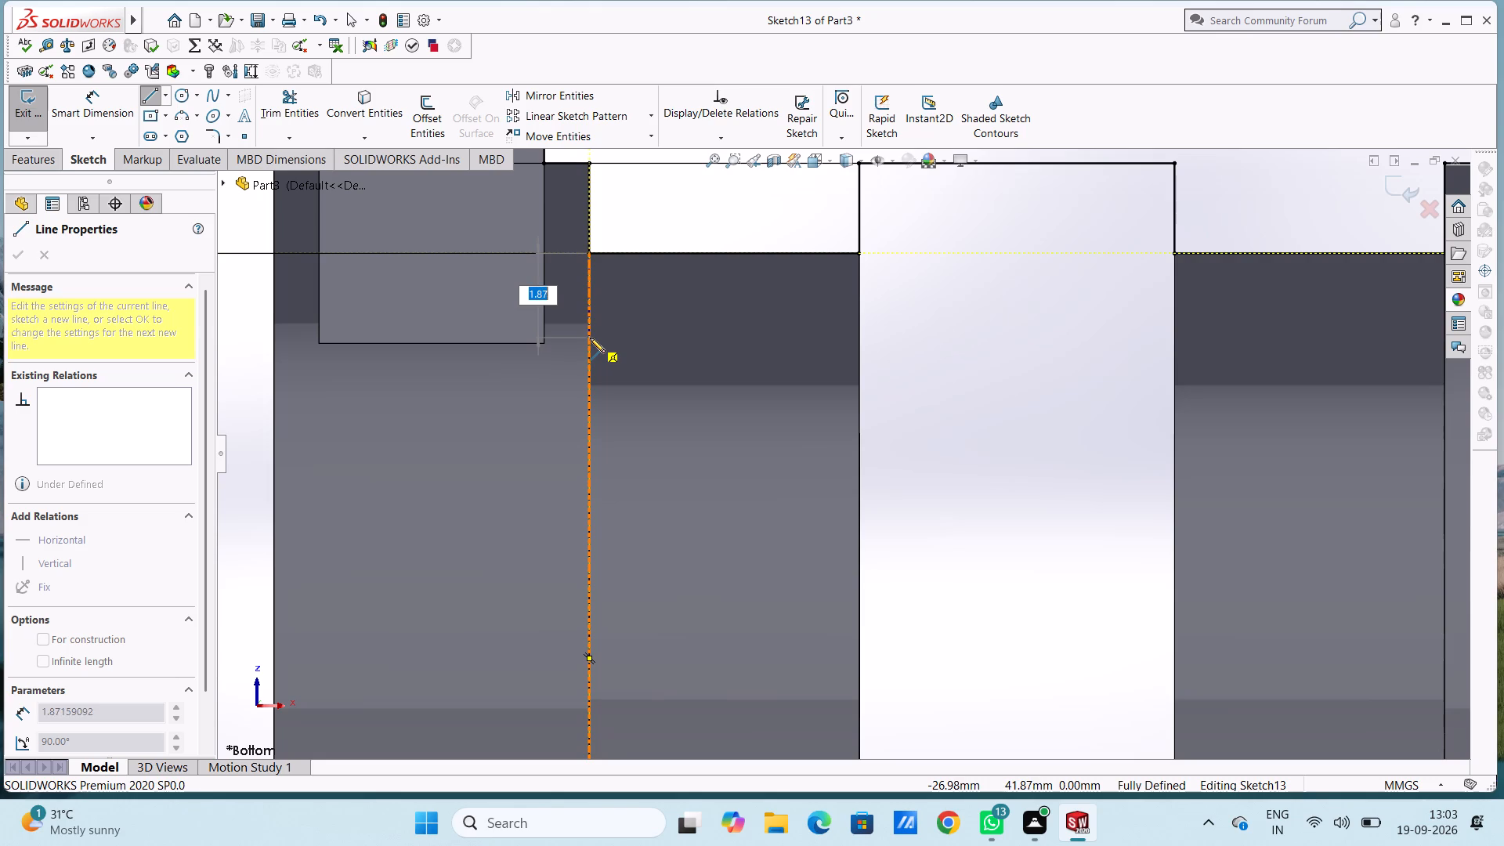
{"action": "left_click", "coordinate": [590, 338]}
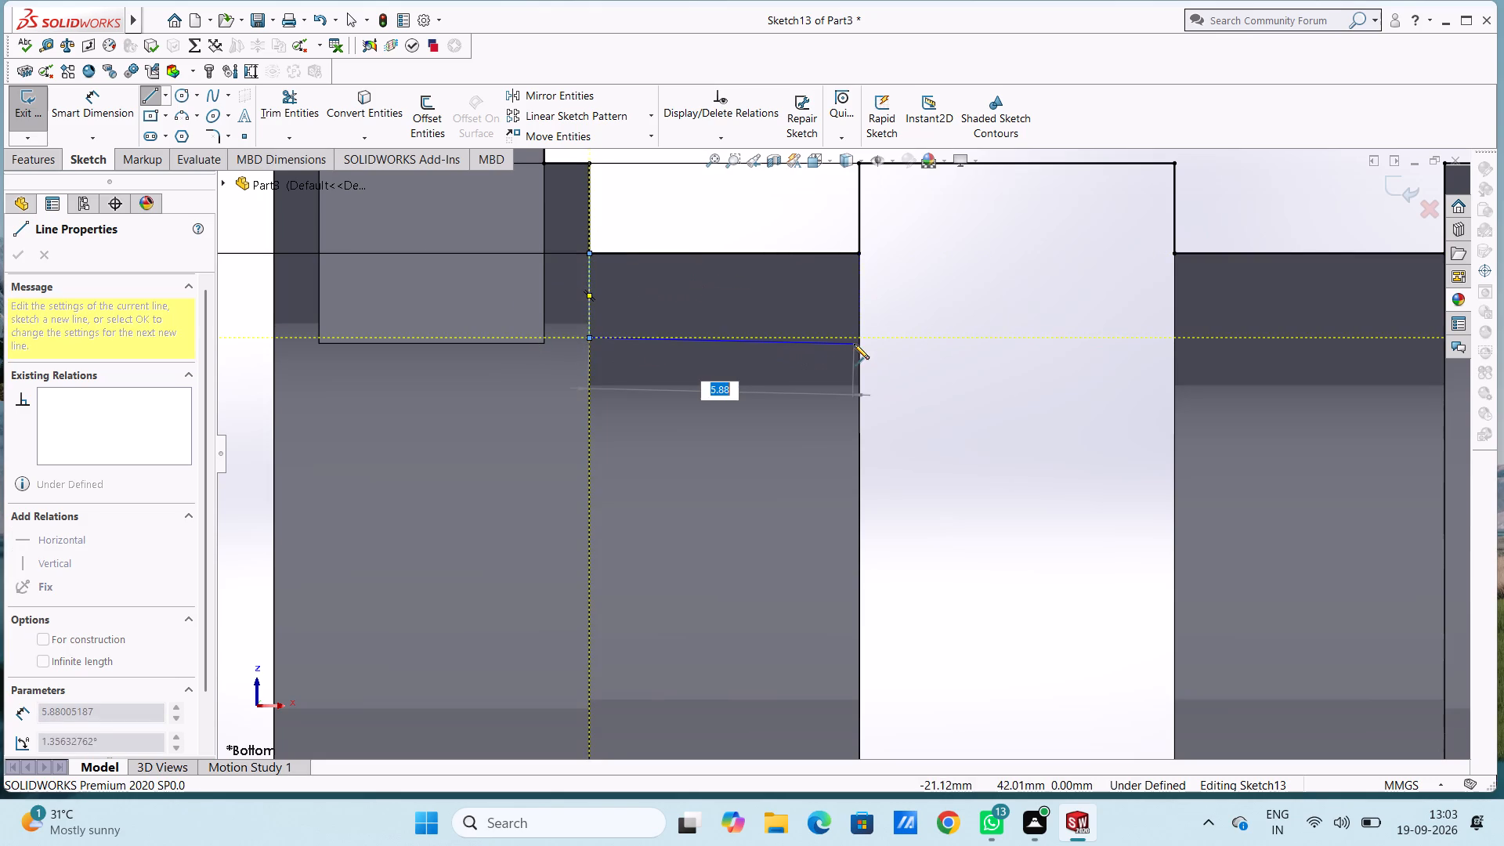
{"action": "left_click", "coordinate": [861, 337]}
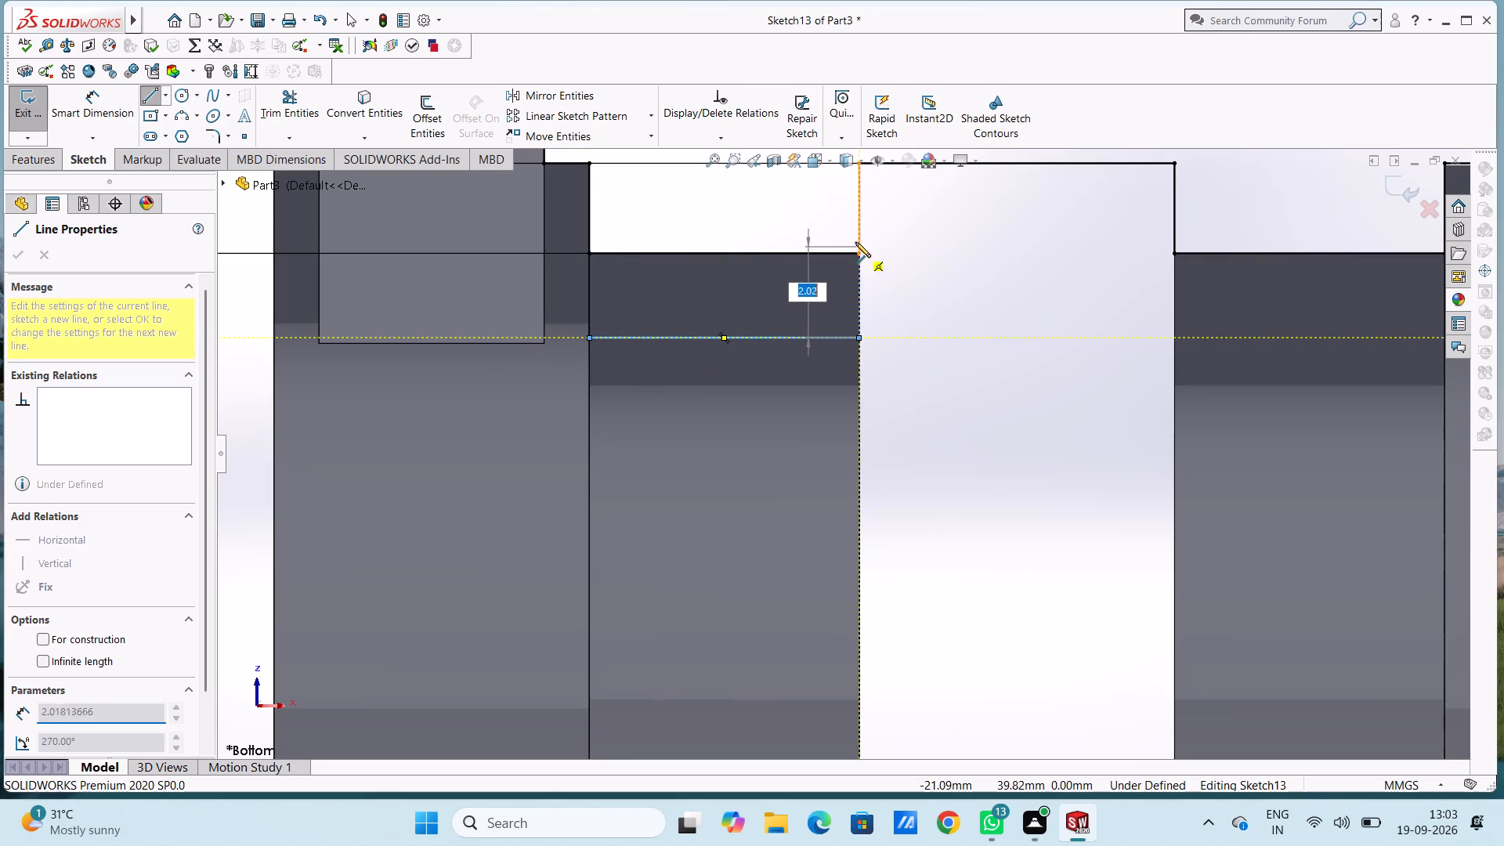
{"action": "left_click", "coordinate": [859, 214]}
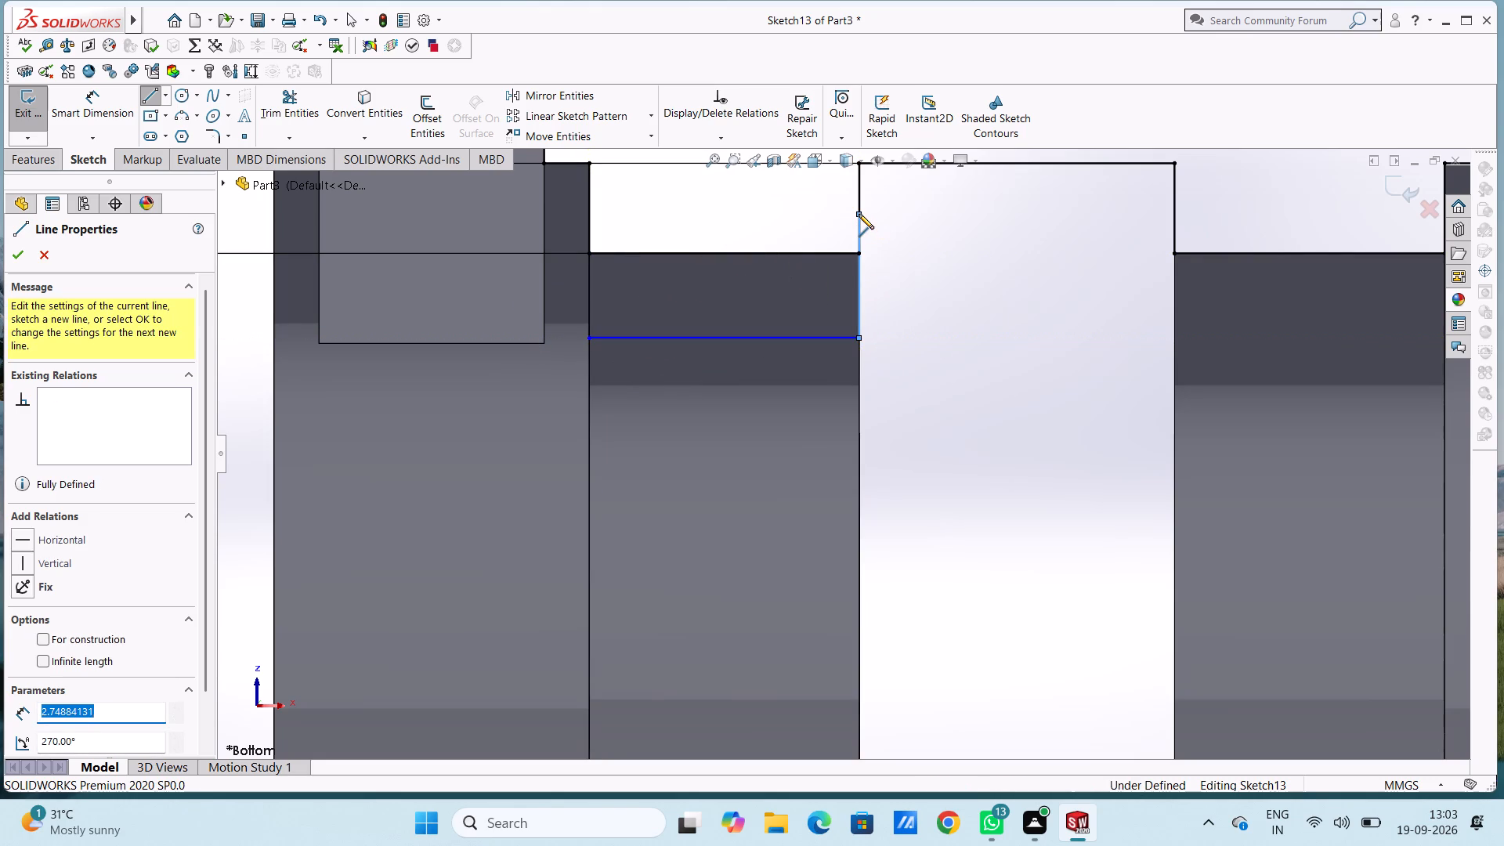
{"action": "key", "text": "Escape"}
{"action": "key", "text": "Escape"}
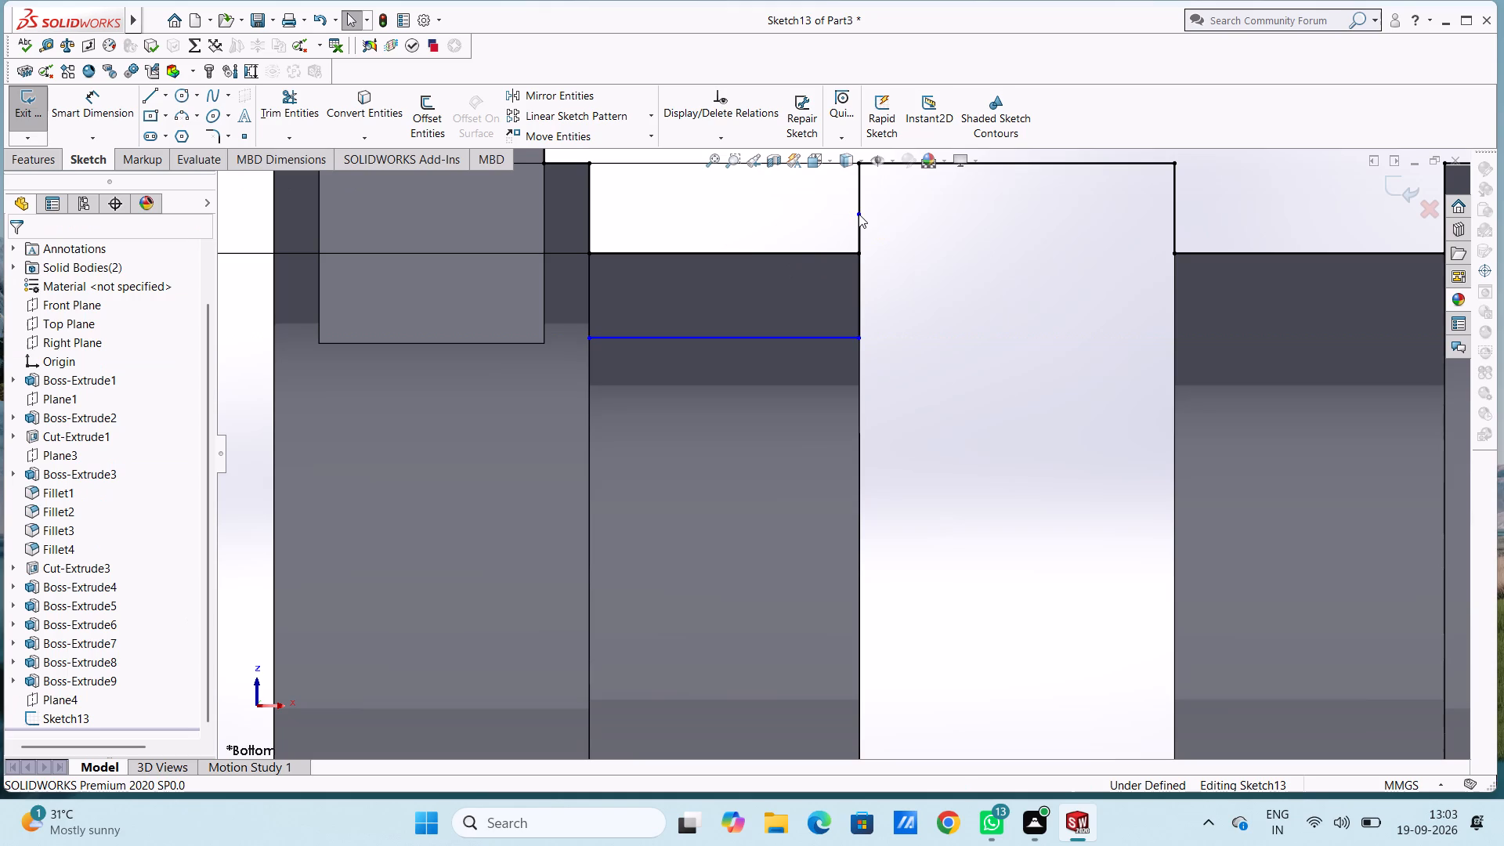
Trim the original horizontal profile line along the edge of the left inner boss.
{"action": "left_click", "coordinate": [291, 103]}
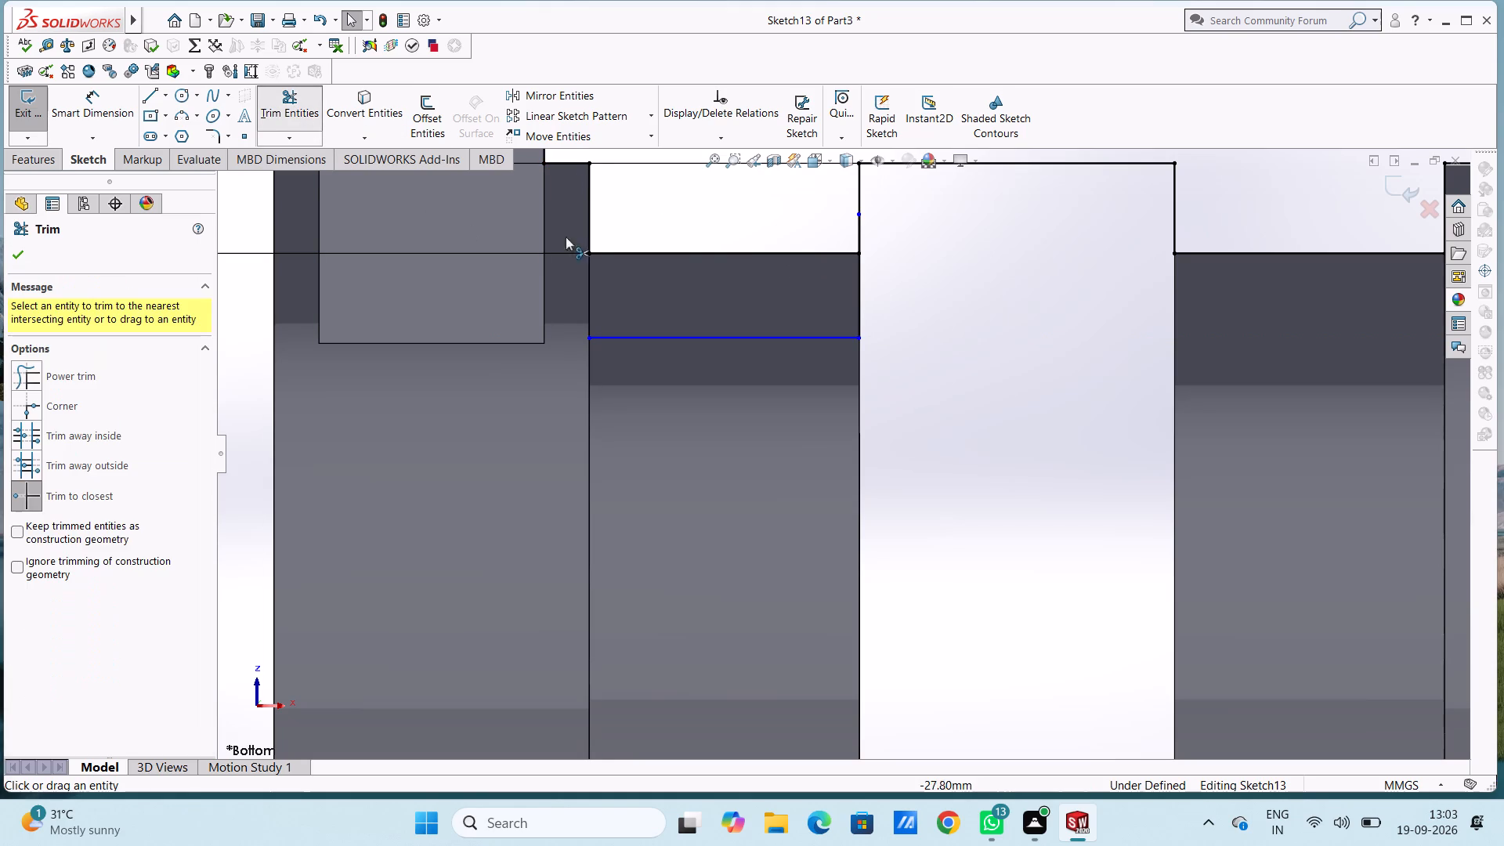
{"action": "left_click", "coordinate": [711, 255]}
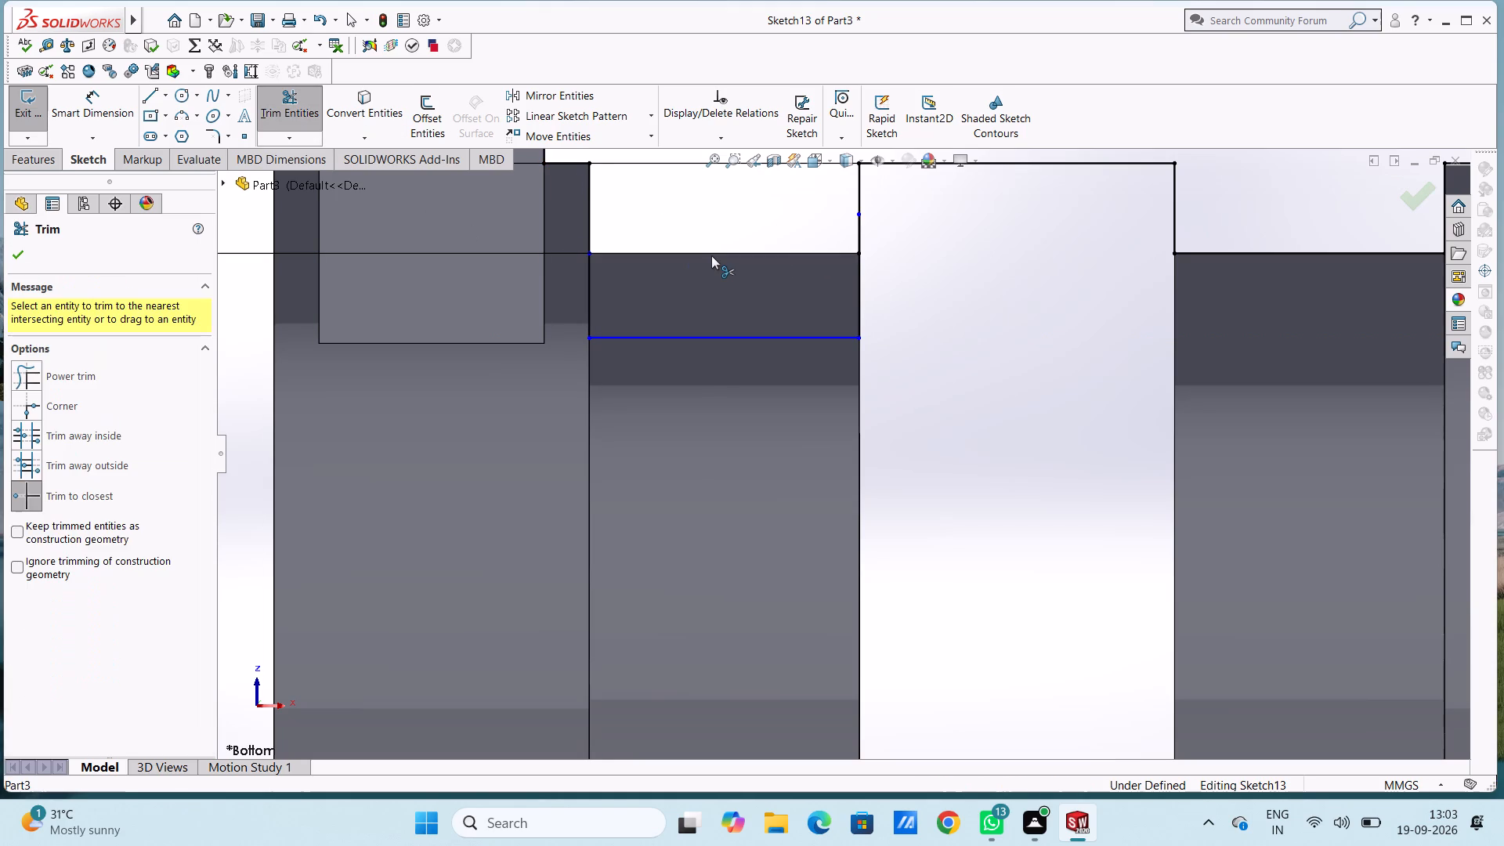
{"action": "key", "text": "Escape"}
{"action": "key", "text": "Escape"}
Sketch matching lines over the right inner boss: about 1.87 mm down, 6 mm across and 2.04 mm back up.
{"action": "scroll", "coordinate": [711, 255], "scroll_direction": "up", "scroll_amount": 3}
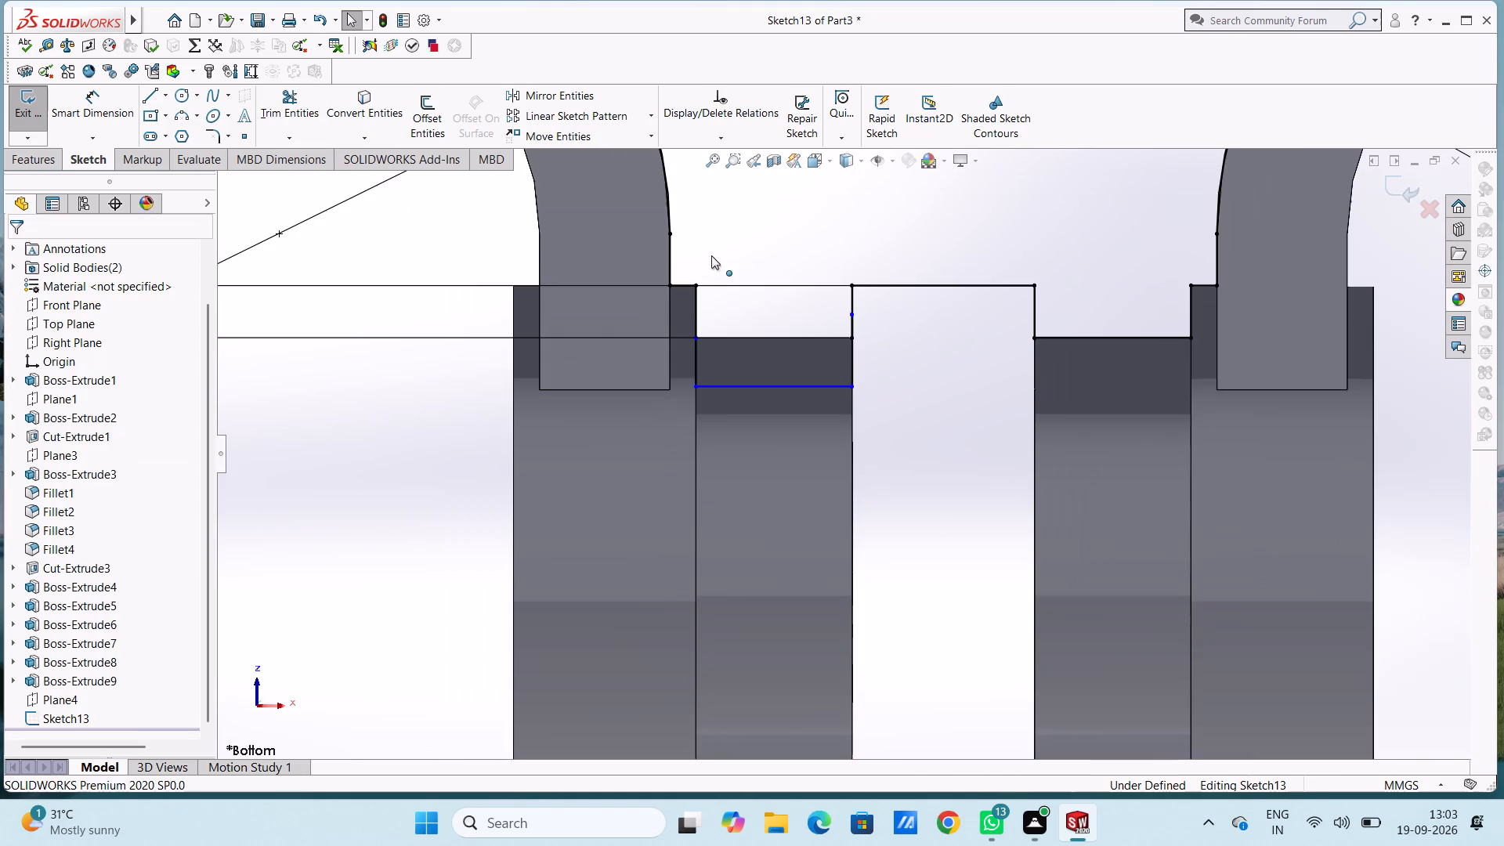
{"action": "left_click", "coordinate": [146, 99]}
{"action": "scroll", "coordinate": [1108, 350], "scroll_direction": "down", "scroll_amount": 4}
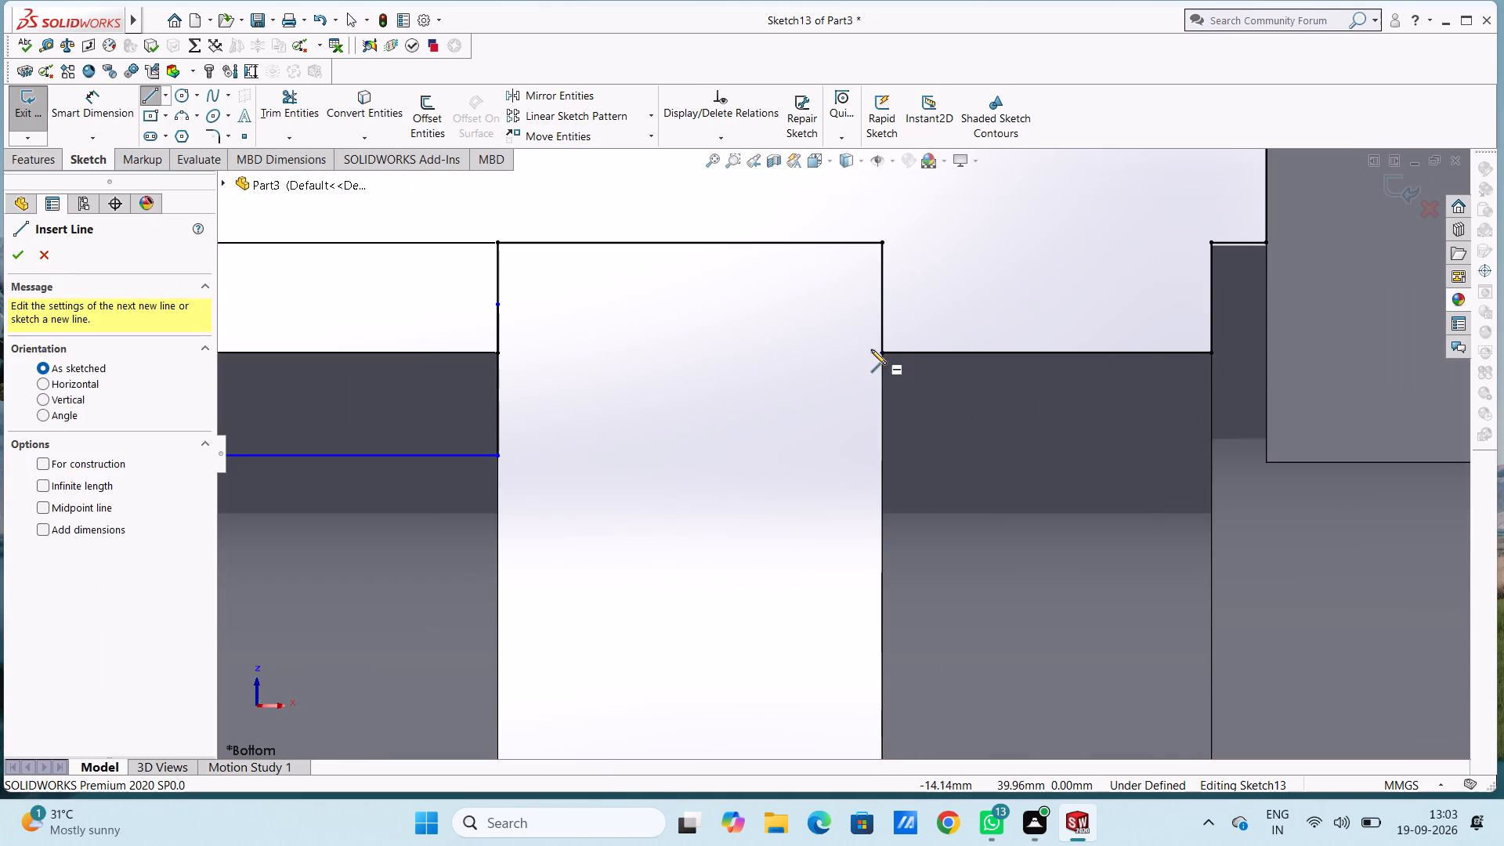
{"action": "left_click", "coordinate": [880, 353]}
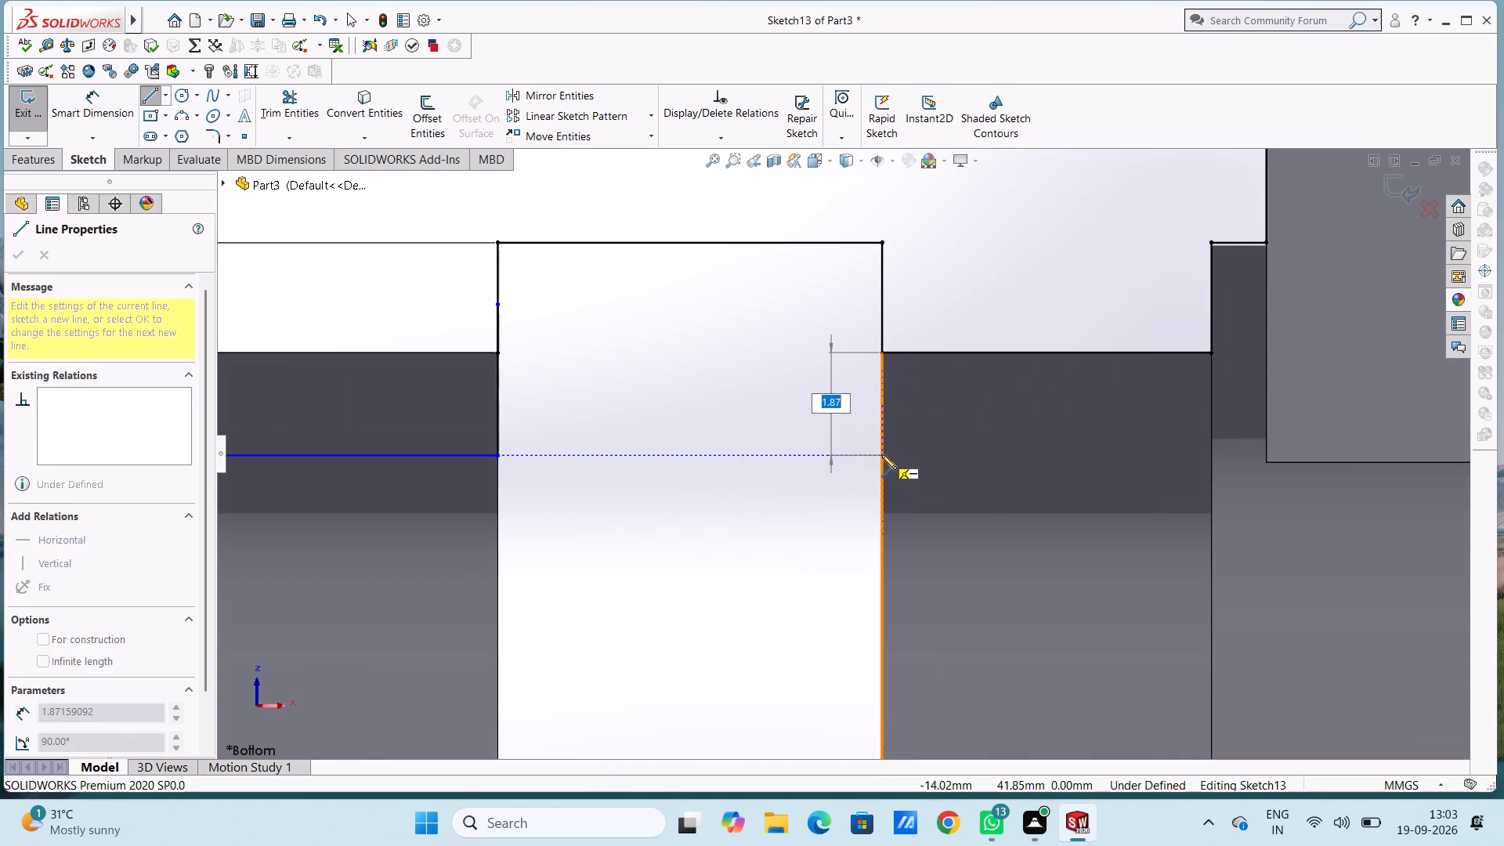
{"action": "left_click", "coordinate": [881, 454]}
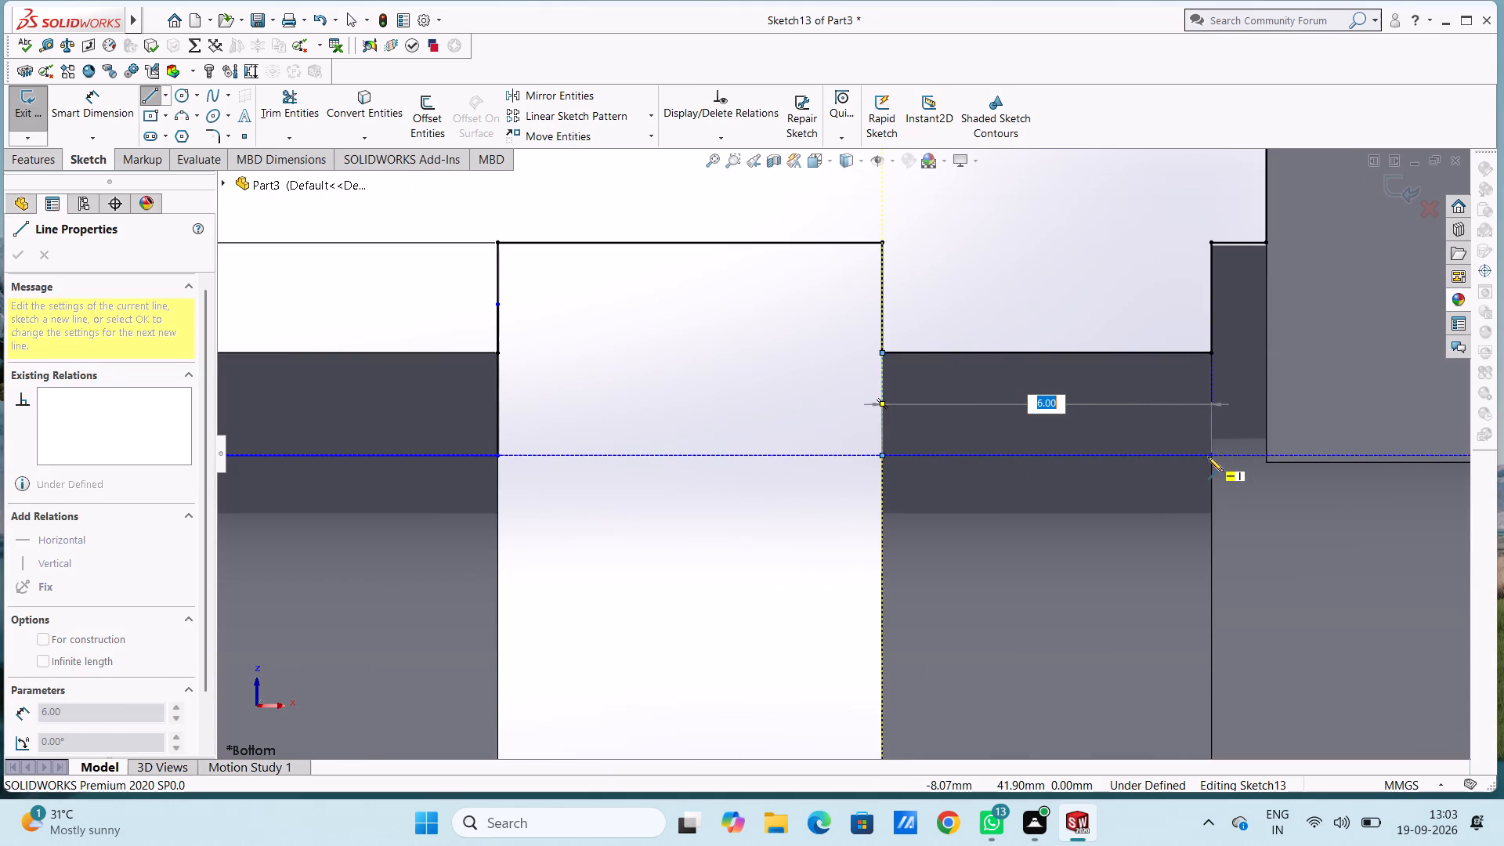
{"action": "left_click", "coordinate": [1210, 458]}
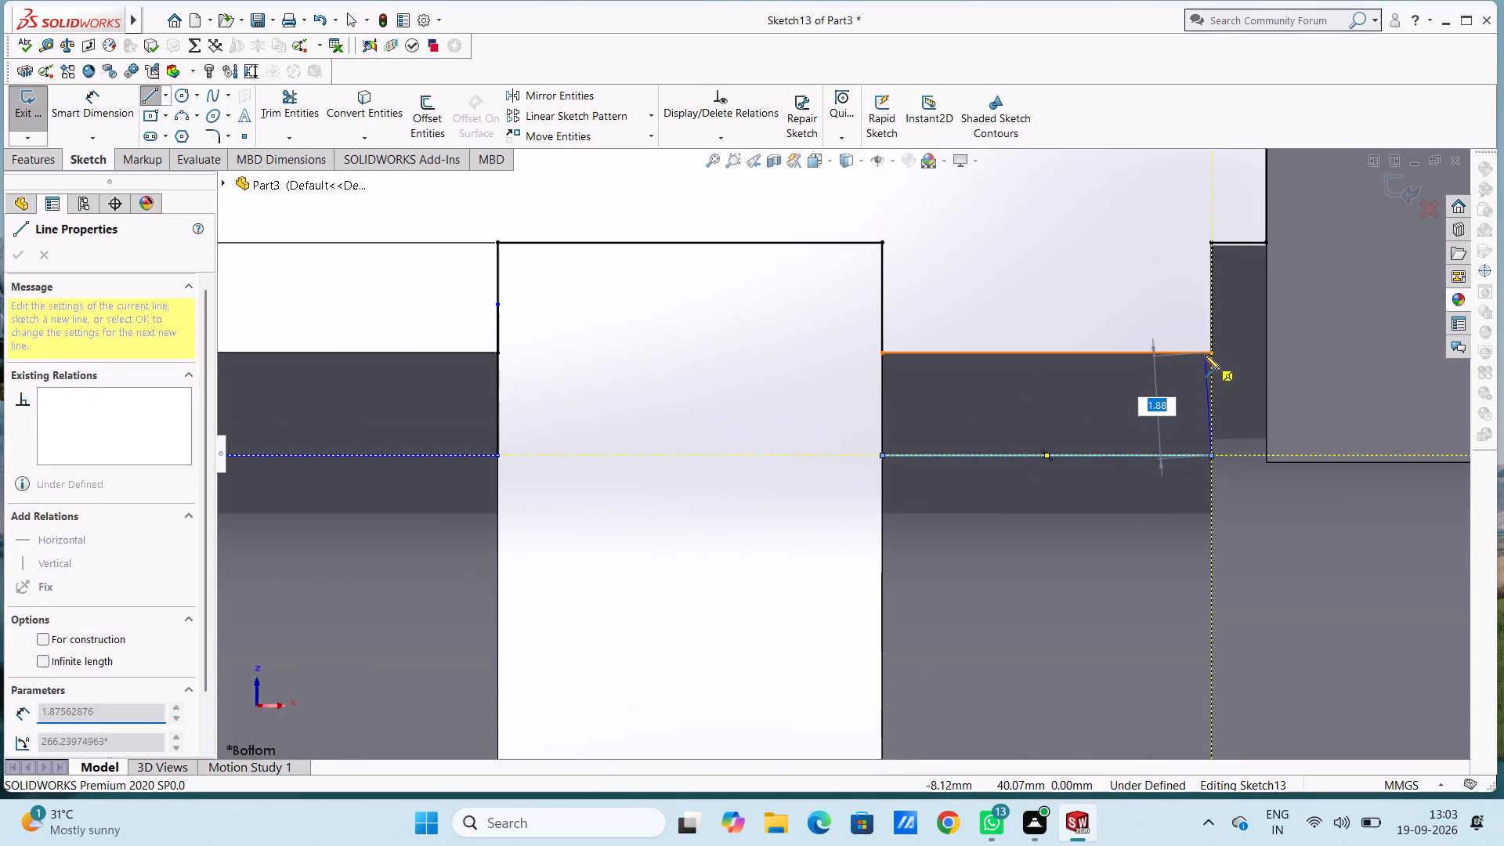
{"action": "left_click", "coordinate": [1211, 343]}
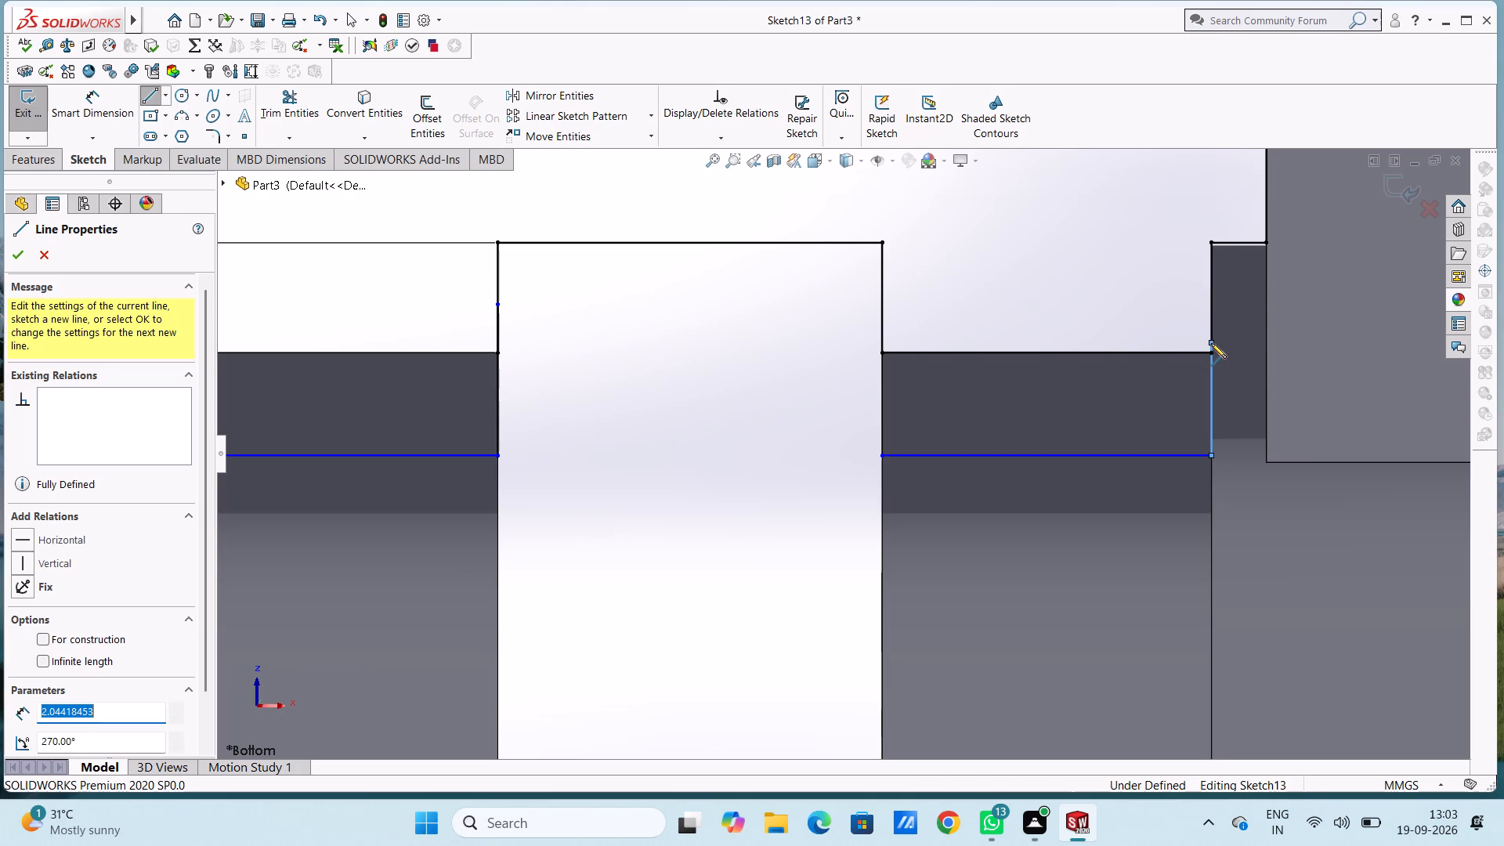
{"action": "key", "text": "Escape"}
{"action": "key", "text": "Escape"}
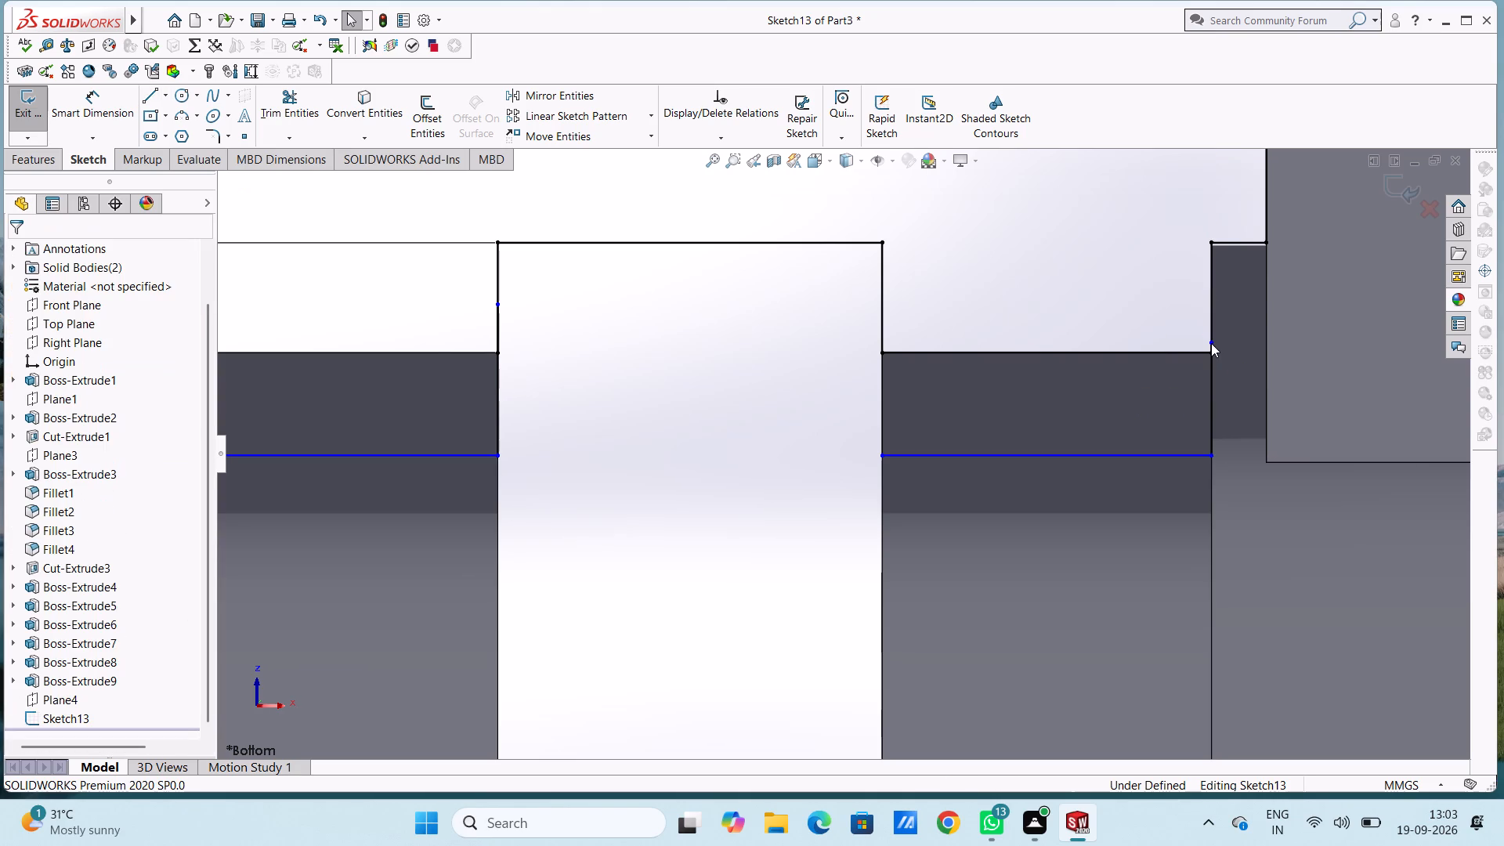
Trim the original horizontal profile line along the edge of the right inner boss.
{"action": "left_click", "coordinate": [284, 114]}
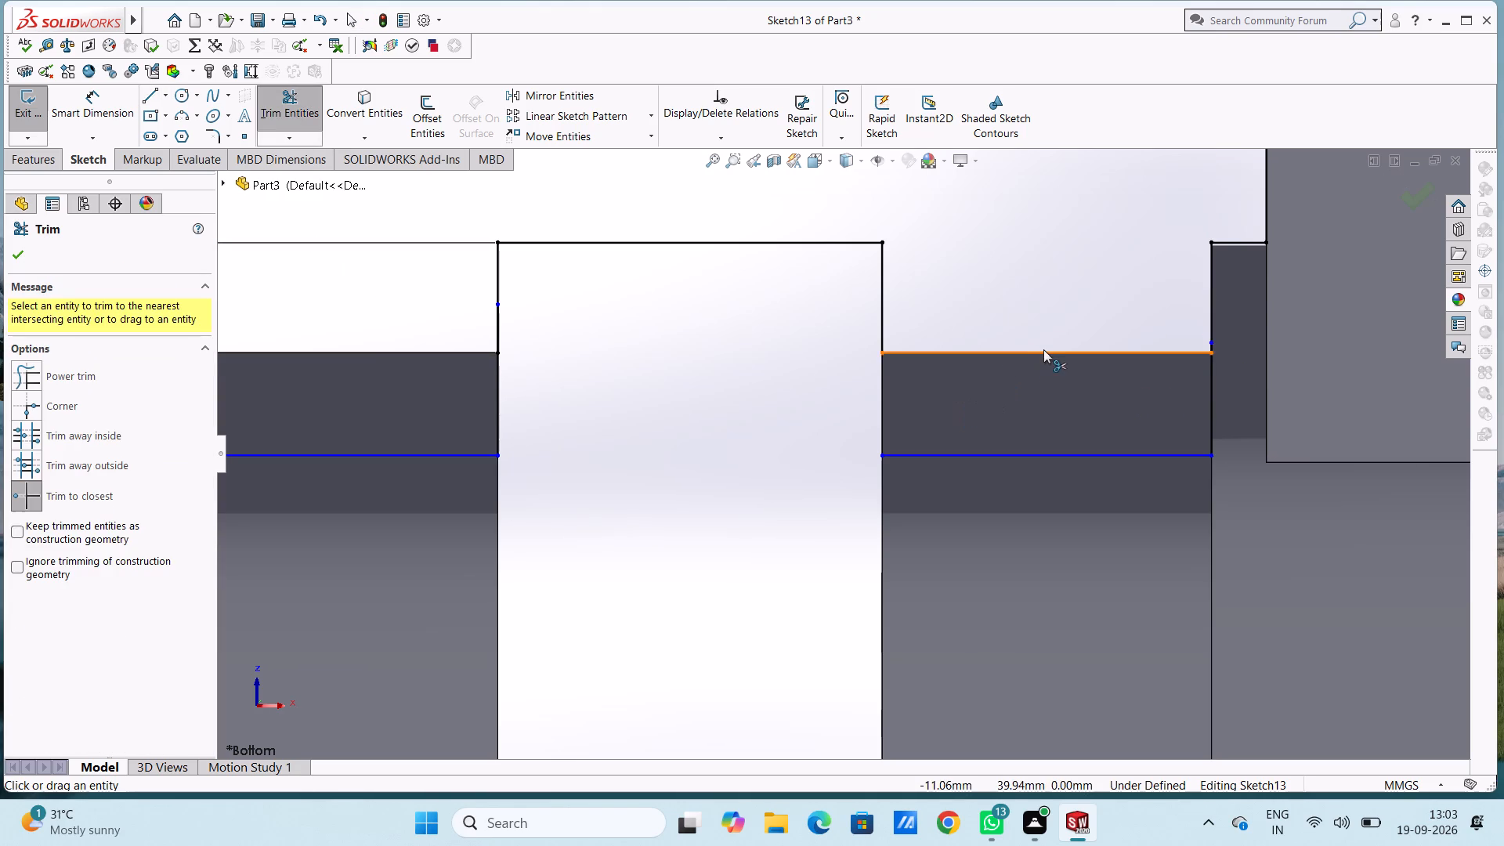
{"action": "left_click", "coordinate": [1048, 352]}
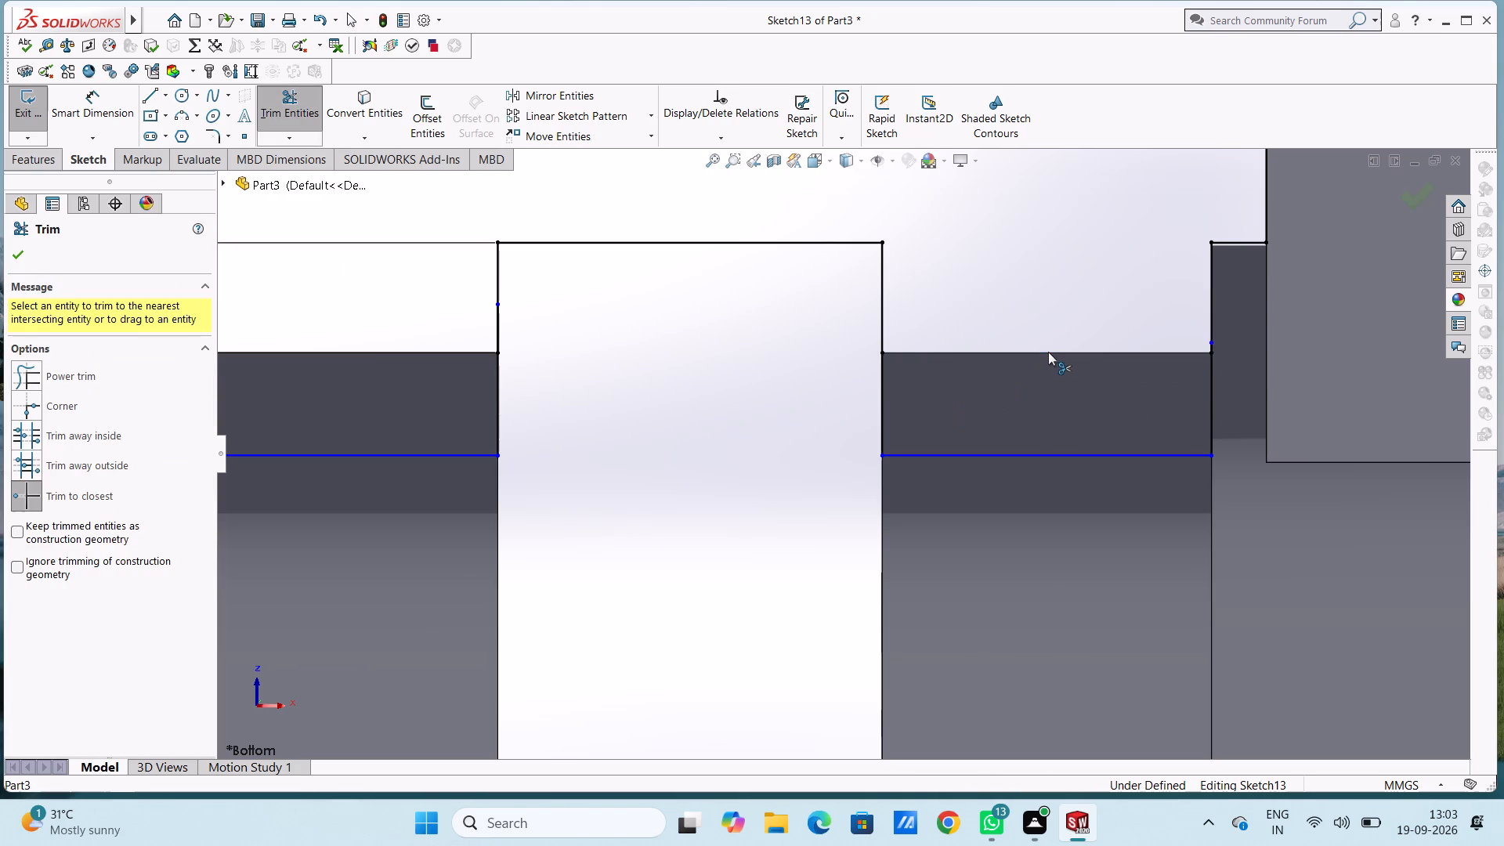
{"action": "key", "text": "Escape"}
{"action": "key", "text": "Escape"}
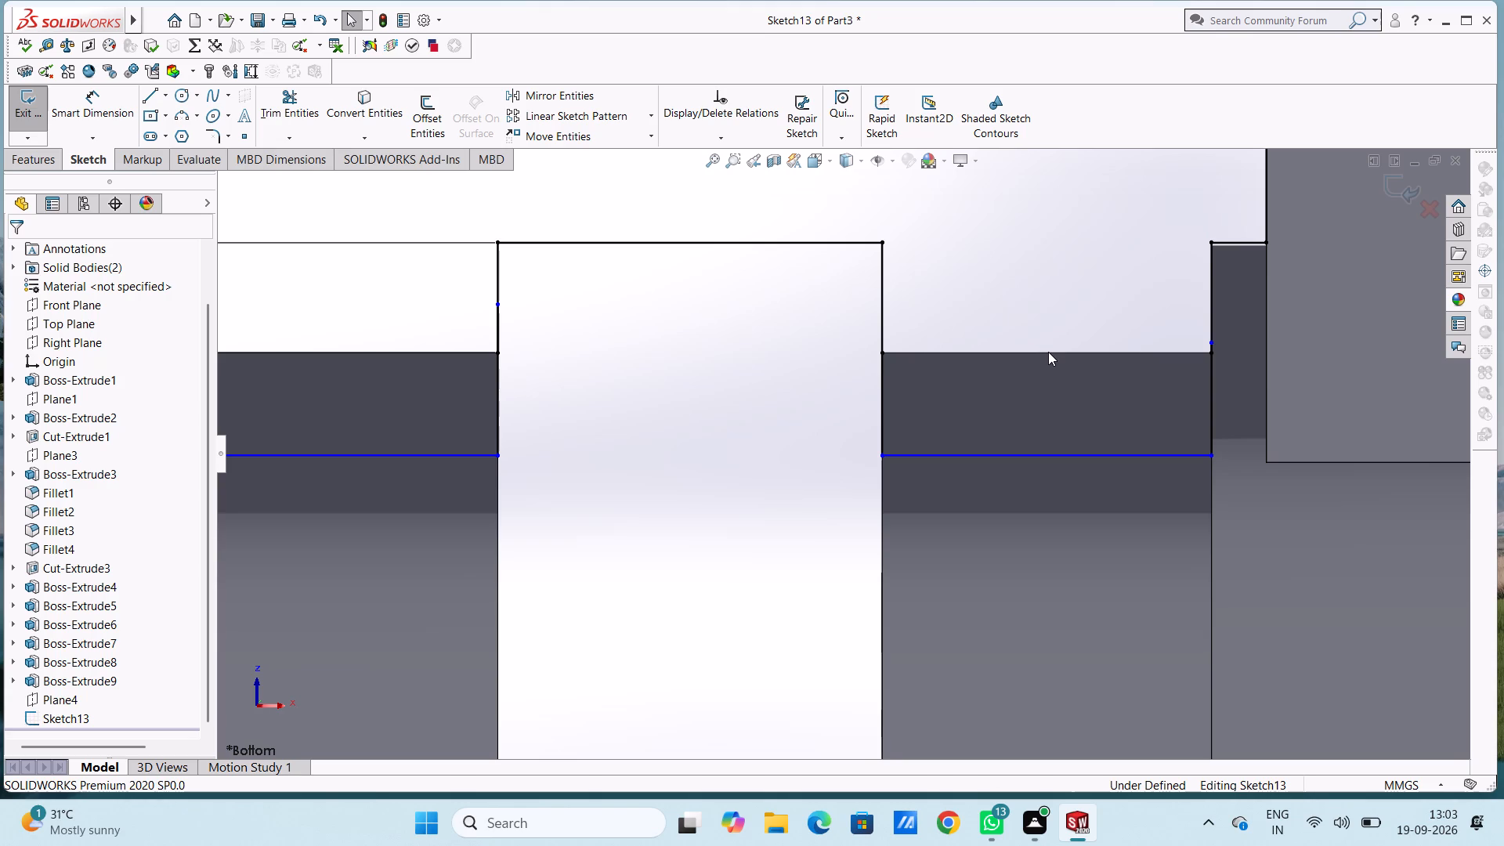
Sketch lines over the left outer boss beside the arm: about 0.82 mm down, 1 mm across and 0.82 mm back up.
{"action": "scroll", "coordinate": [1048, 352], "scroll_direction": "up", "scroll_amount": 2}
{"action": "scroll", "coordinate": [303, 291], "scroll_direction": "down", "scroll_amount": 5}
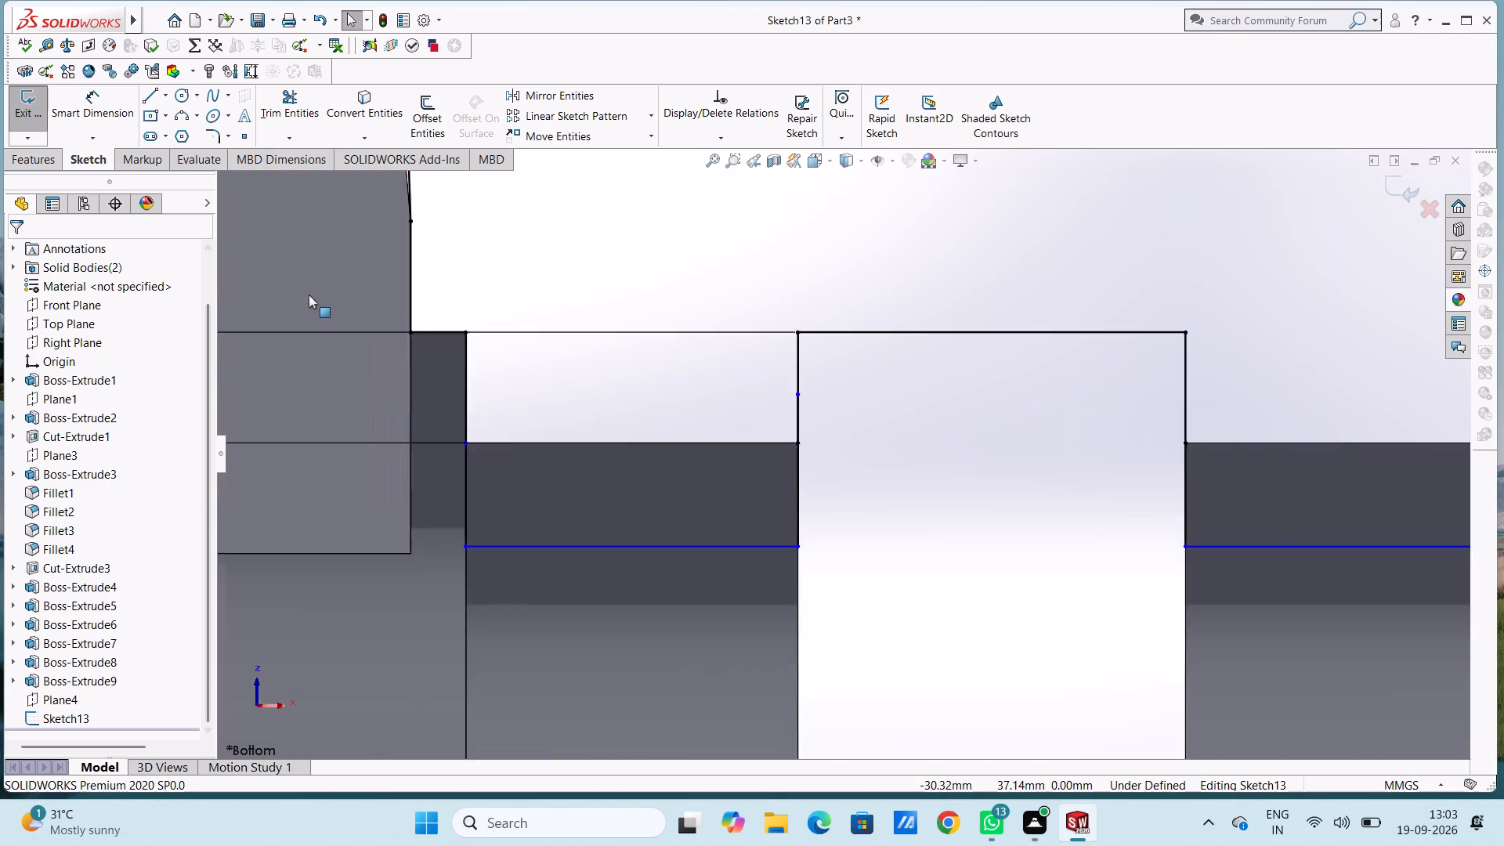
{"action": "left_click", "coordinate": [149, 96]}
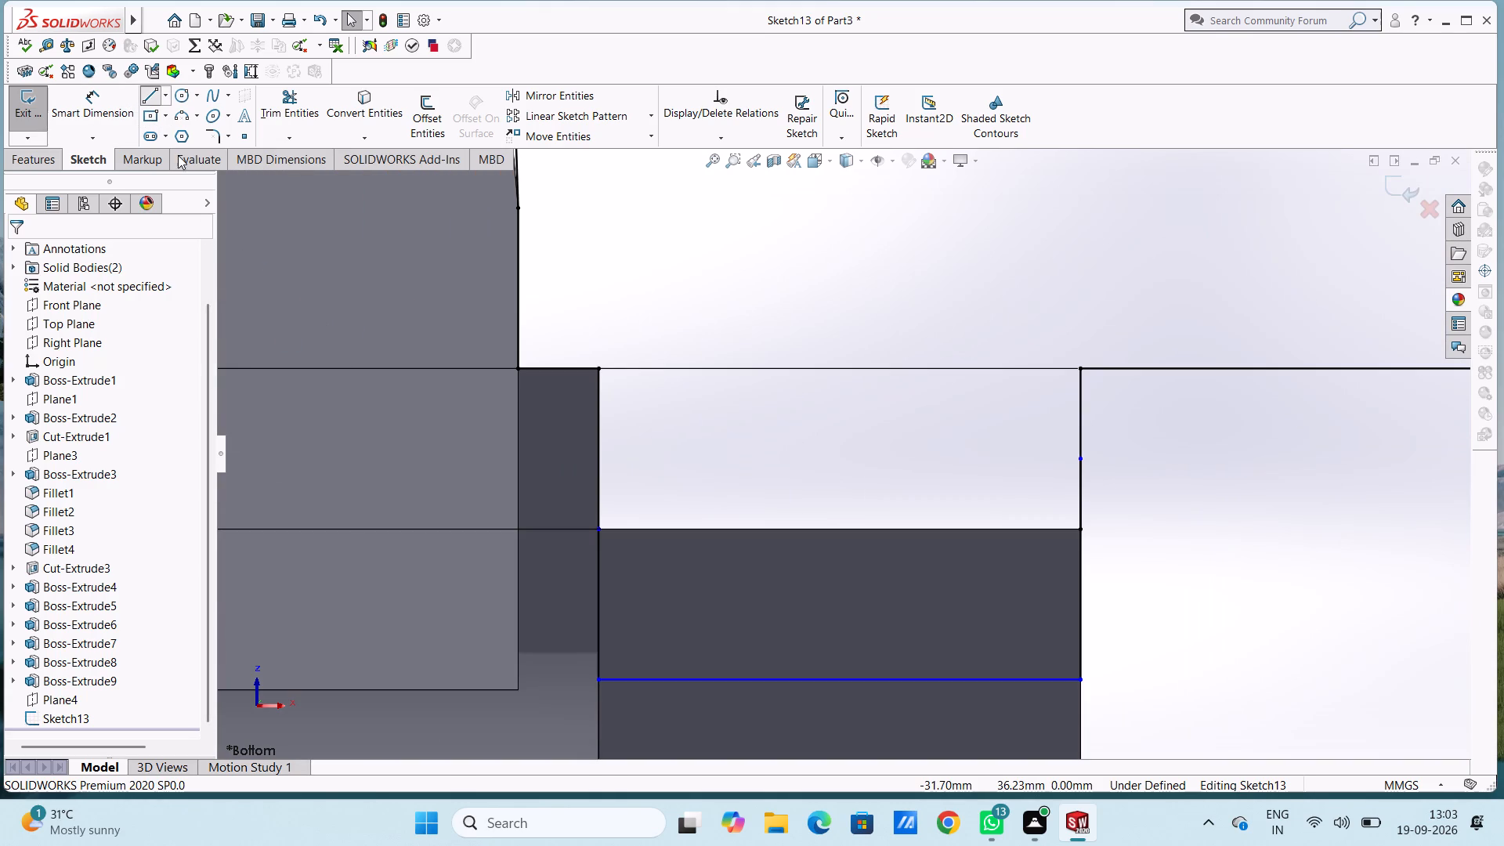
{"action": "left_click", "coordinate": [516, 367]}
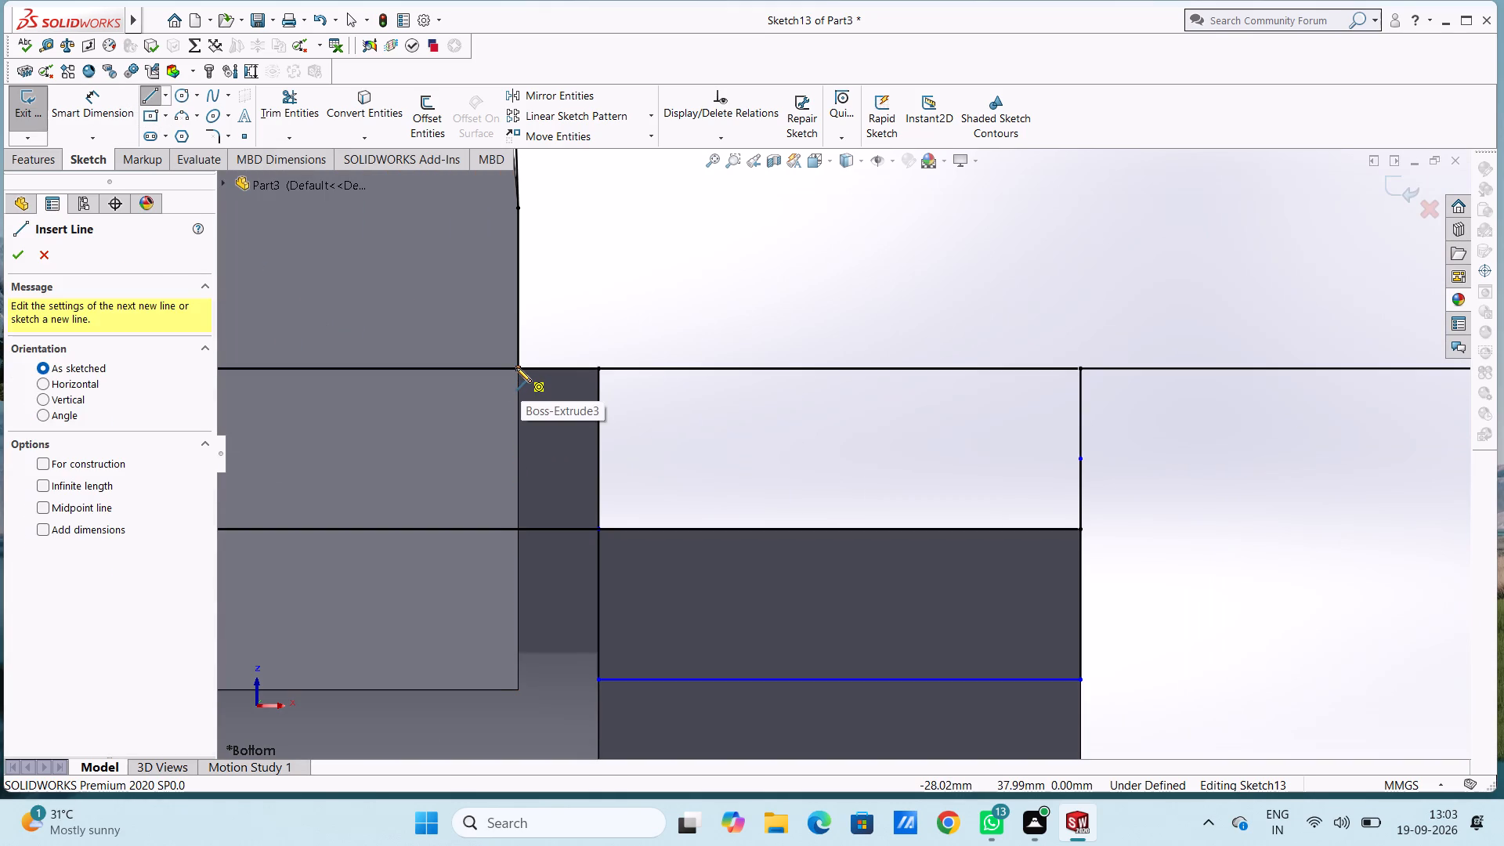
{"action": "left_click", "coordinate": [517, 434]}
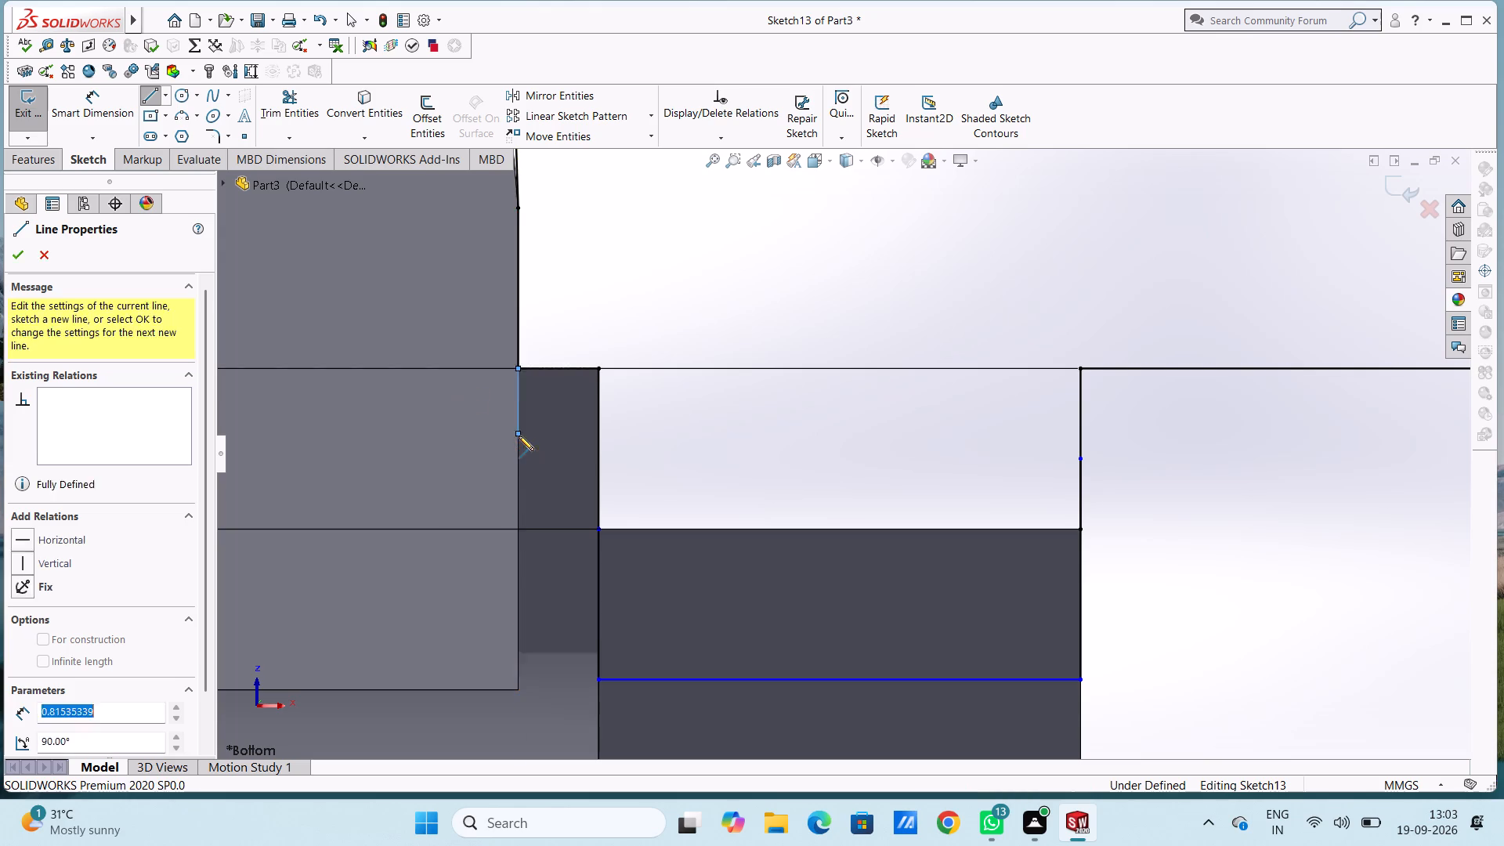
{"action": "left_click", "coordinate": [598, 436]}
{"action": "left_click", "coordinate": [599, 371]}
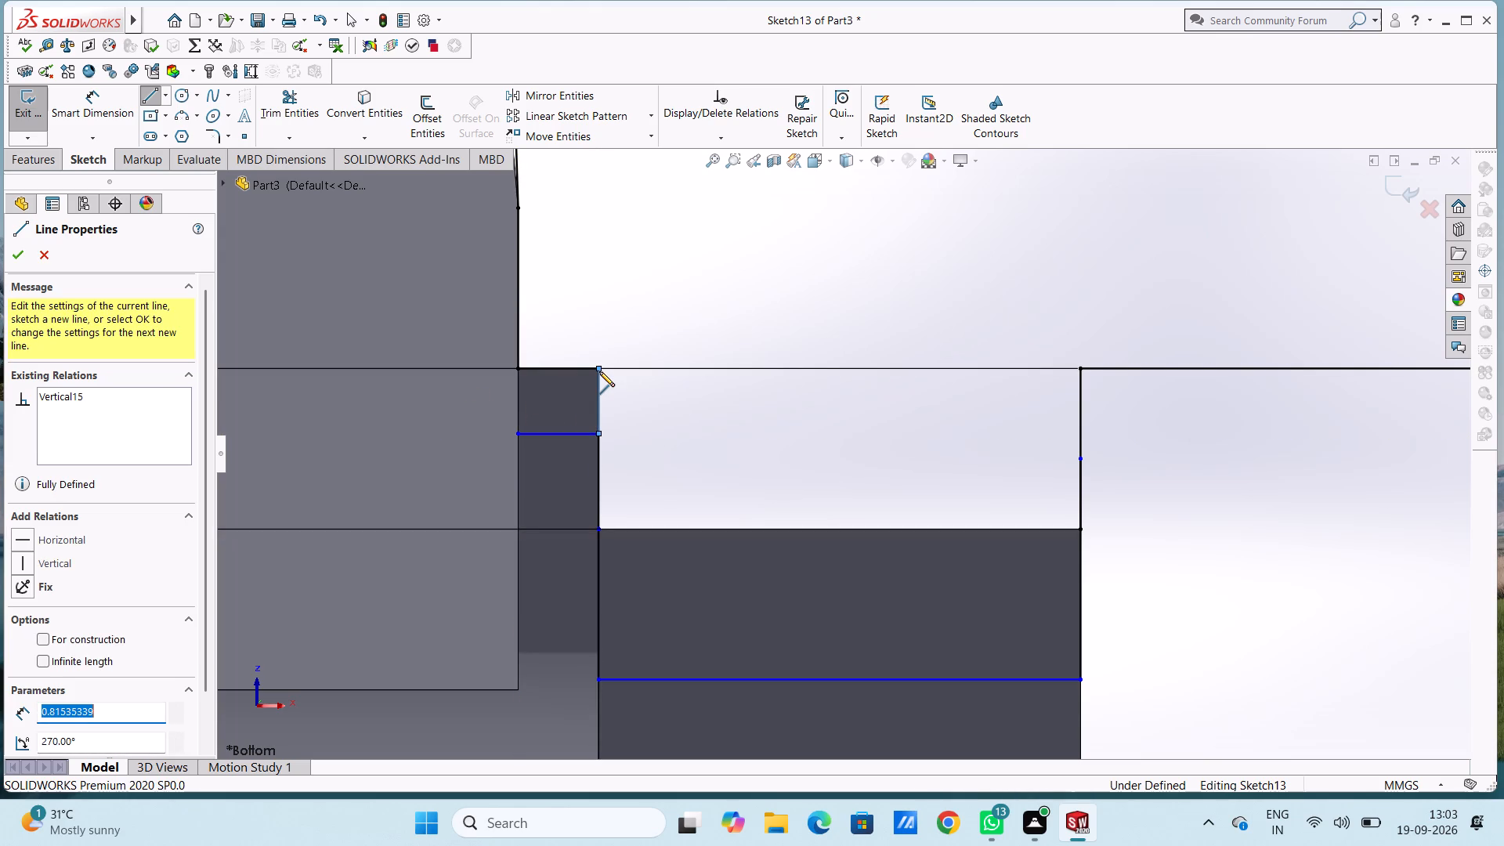
{"action": "key", "text": "Escape"}
{"action": "key", "text": "Escape"}
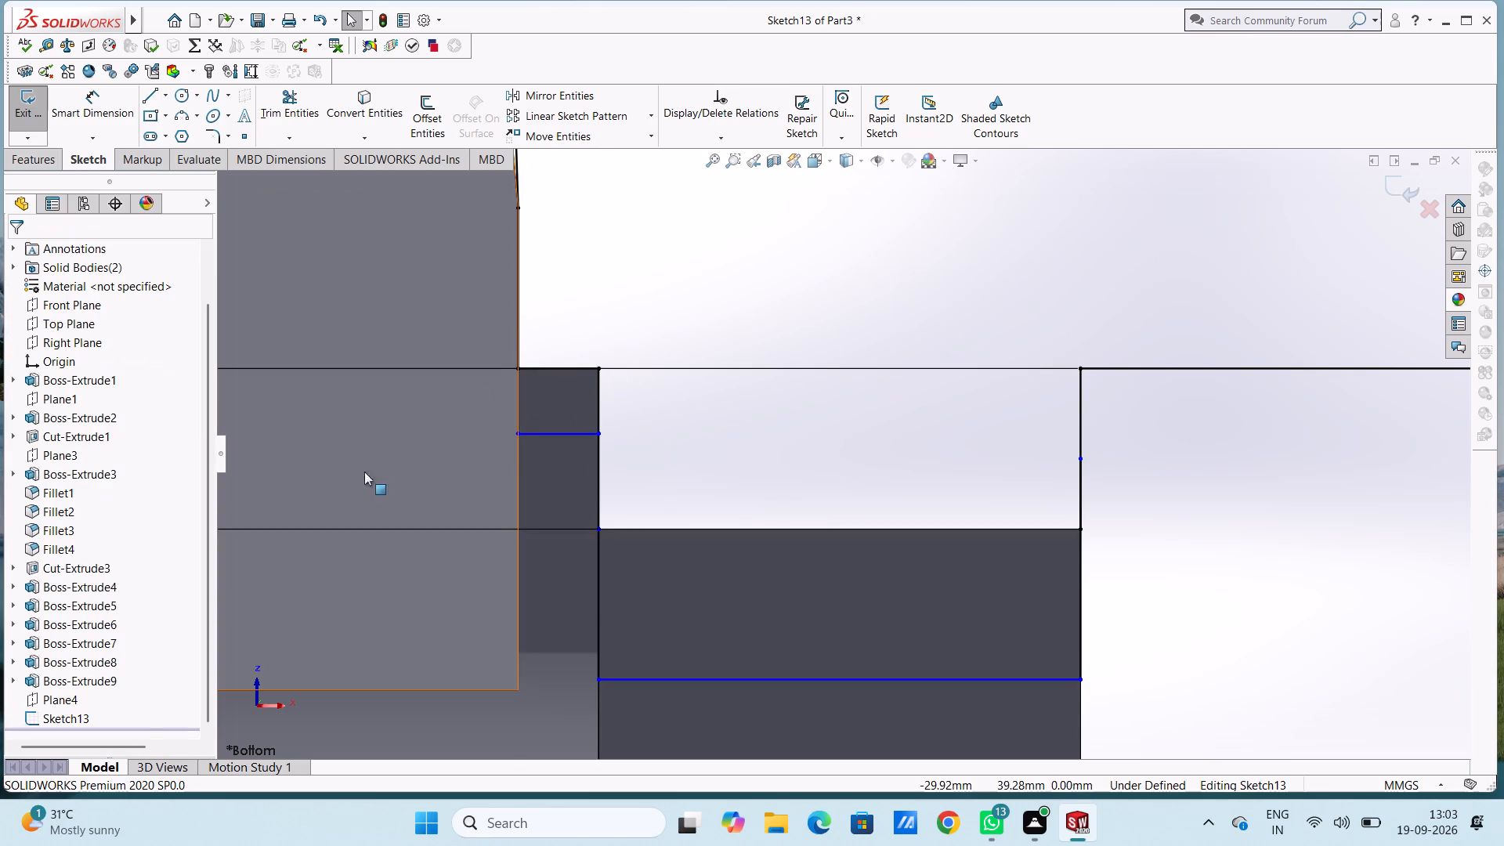
Trim the original short horizontal profile line between the left arm and the left inner boss.
{"action": "left_click", "coordinate": [287, 105]}
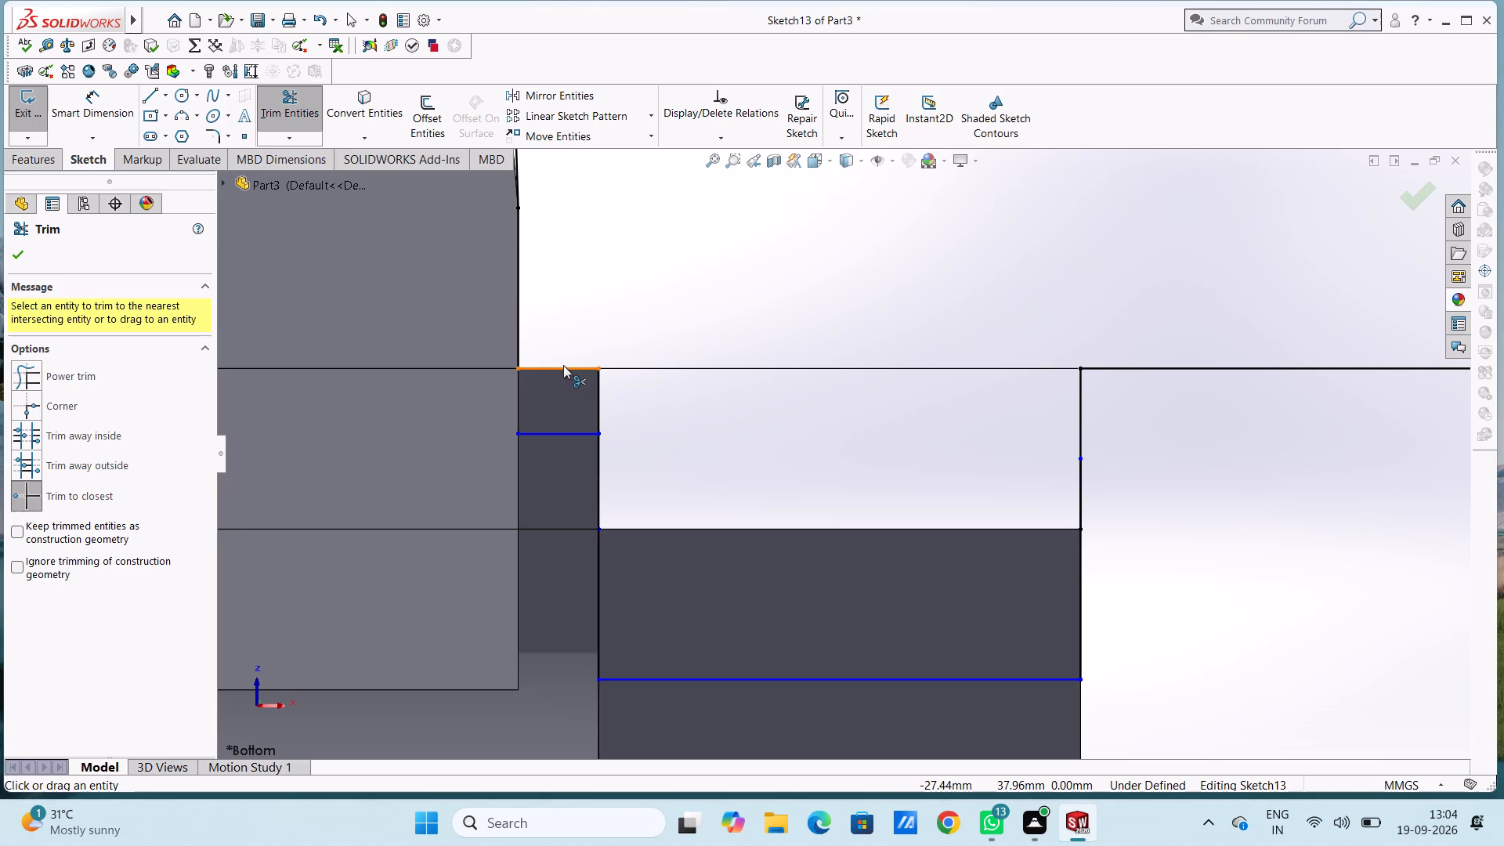
{"action": "left_click", "coordinate": [563, 365]}
{"action": "key", "text": "Escape"}
{"action": "key", "text": "Escape"}
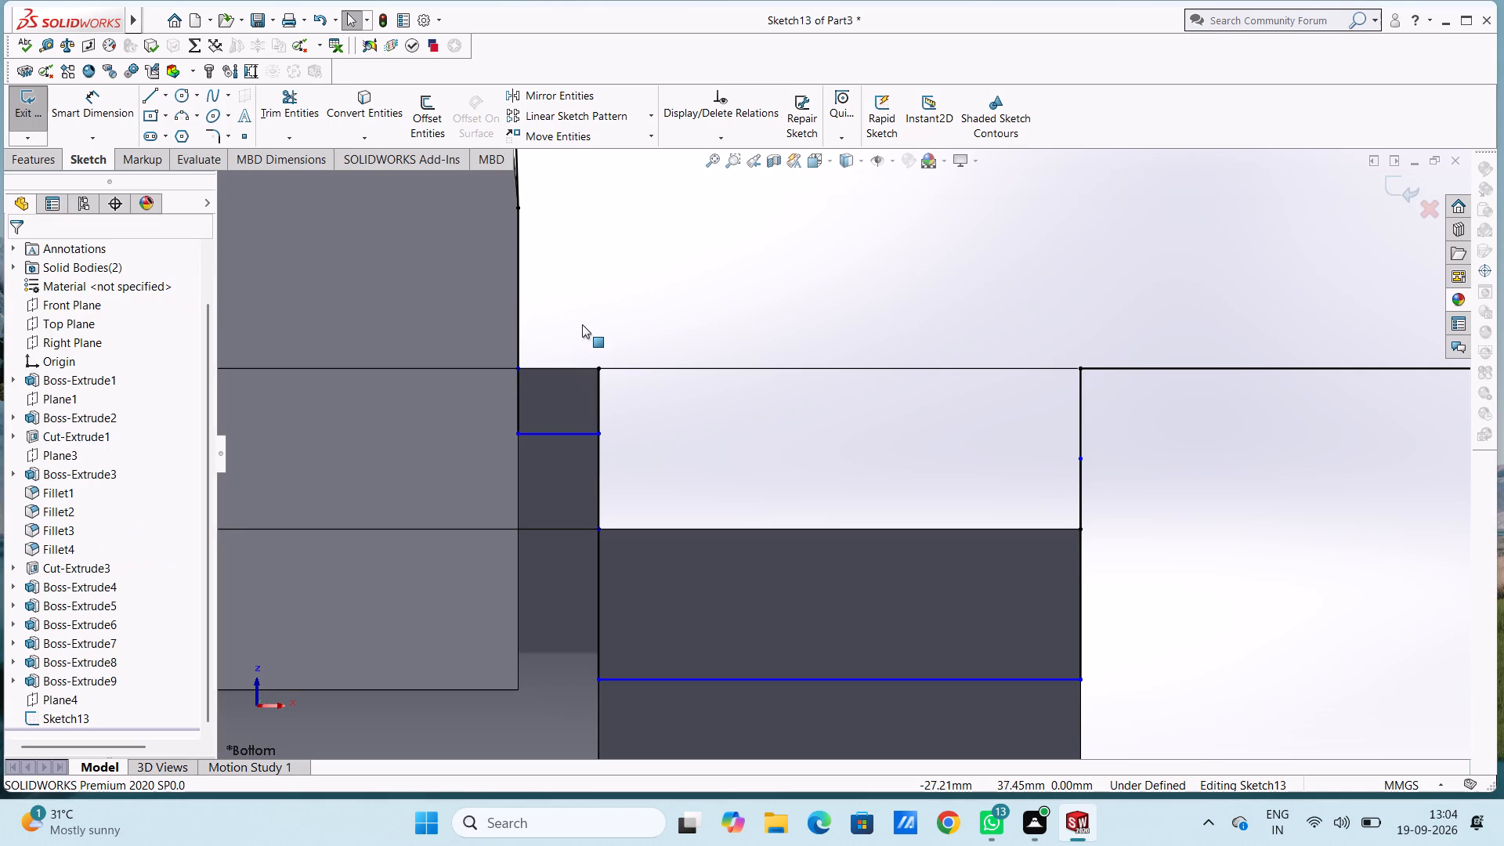
Sketch lines over the right outer boss beside the arm: about 1.12 mm down, 1 mm across and 1.12 mm back up.
{"action": "scroll", "coordinate": [582, 324], "scroll_direction": "up", "scroll_amount": 9}
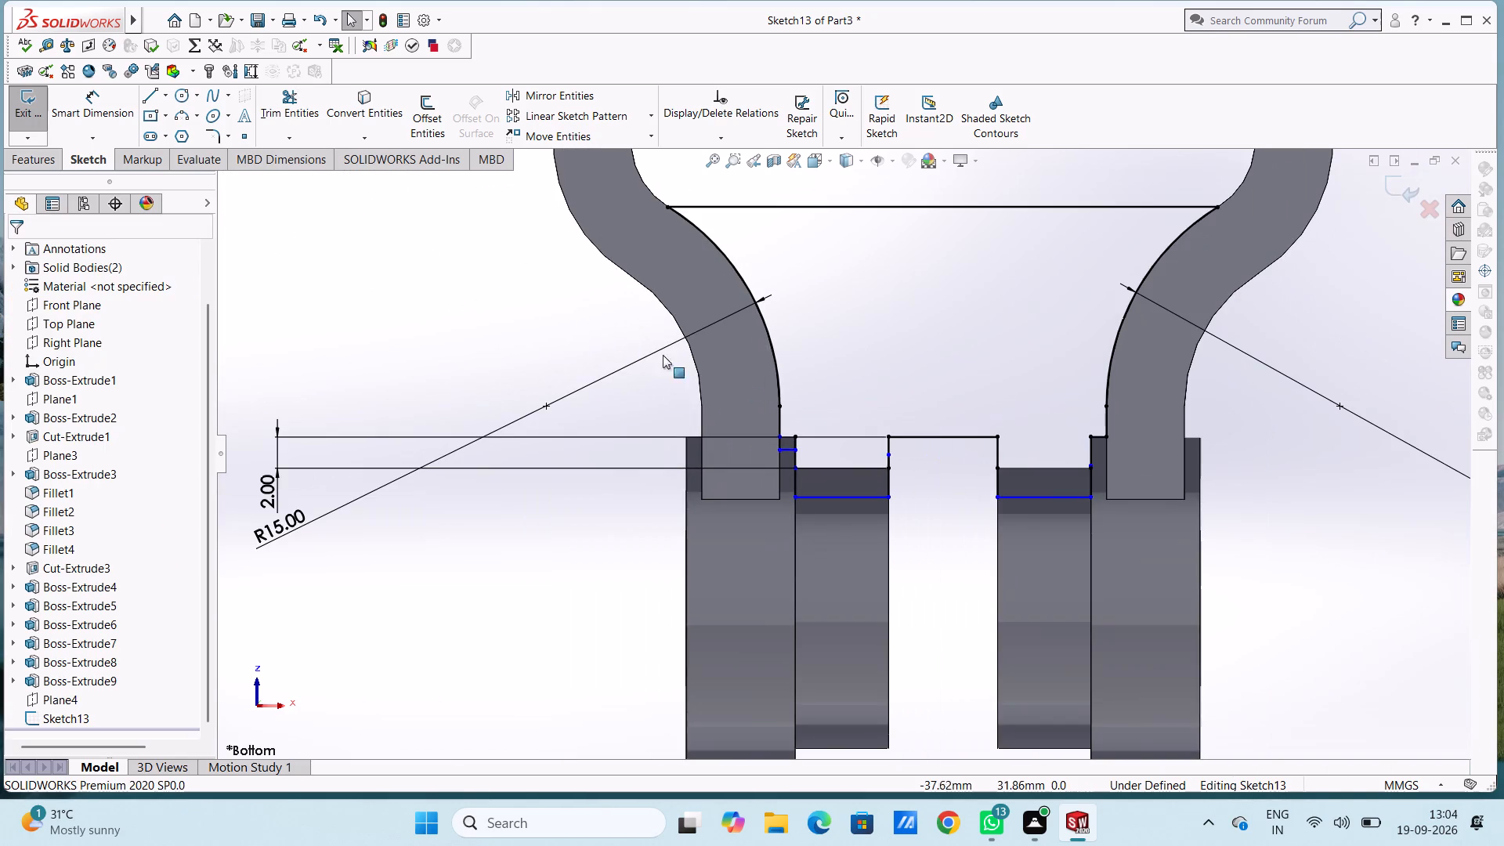
{"action": "scroll", "coordinate": [1134, 493], "scroll_direction": "down", "scroll_amount": 6}
{"action": "scroll", "coordinate": [572, 264], "scroll_direction": "down", "scroll_amount": 5}
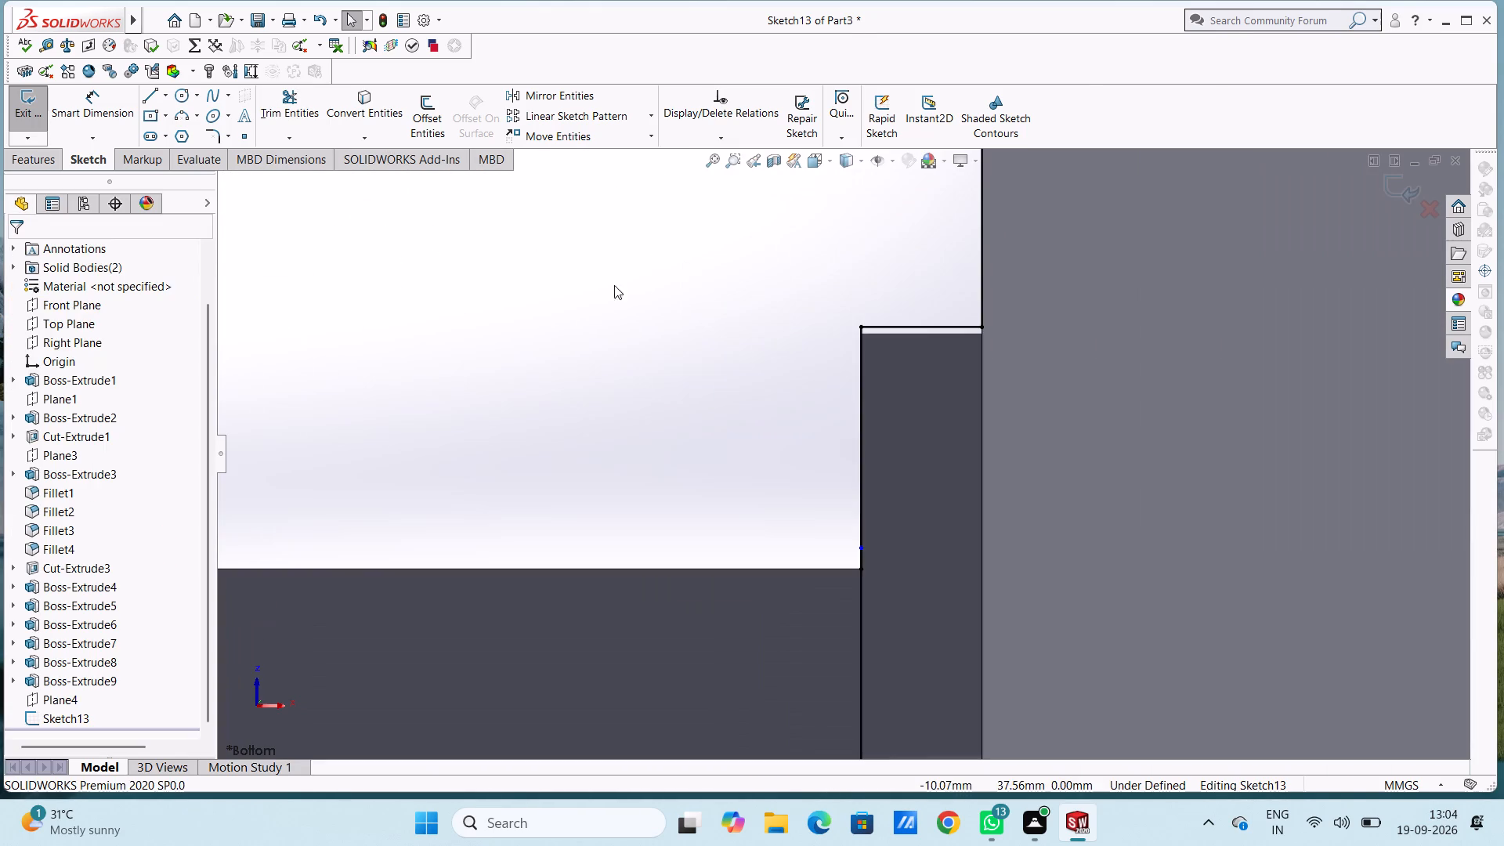
{"action": "left_click", "coordinate": [150, 92]}
{"action": "left_click", "coordinate": [984, 325]}
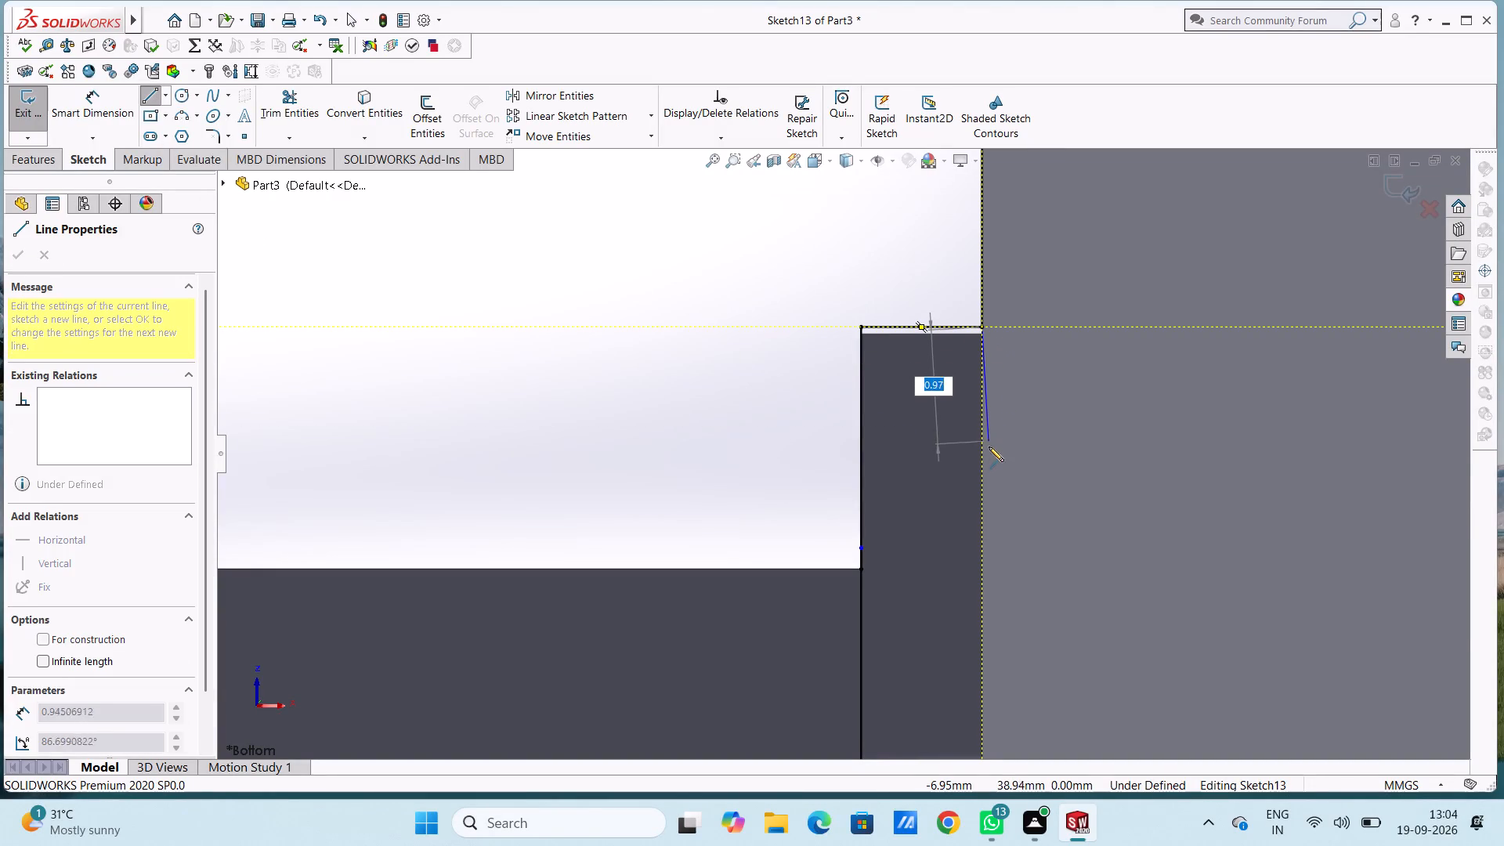
{"action": "scroll", "coordinate": [977, 446], "scroll_direction": "up", "scroll_amount": 1}
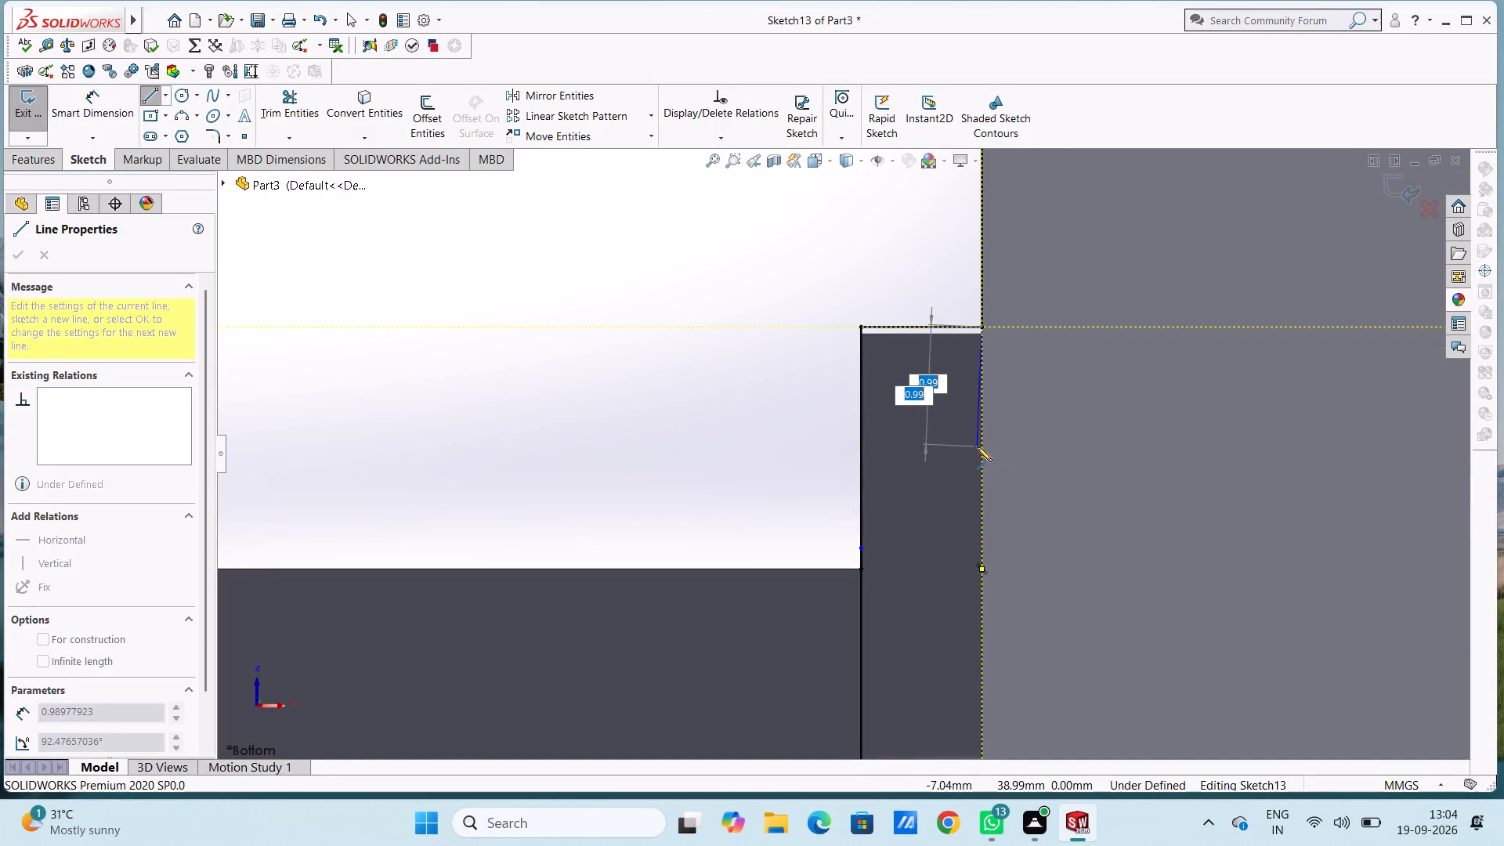
{"action": "scroll", "coordinate": [977, 446], "scroll_direction": "up", "scroll_amount": 4}
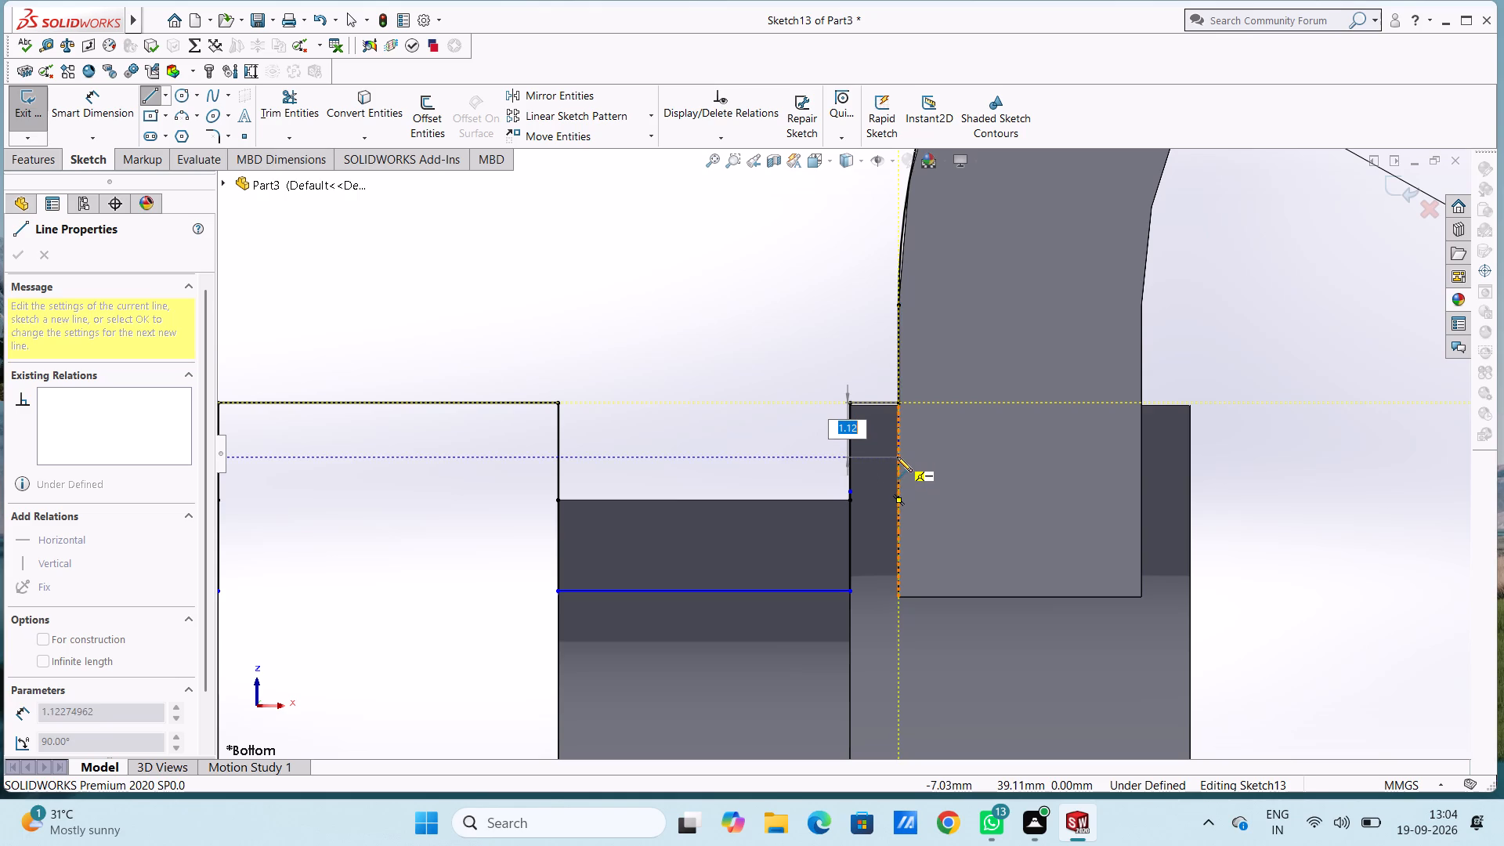
{"action": "left_click", "coordinate": [897, 457]}
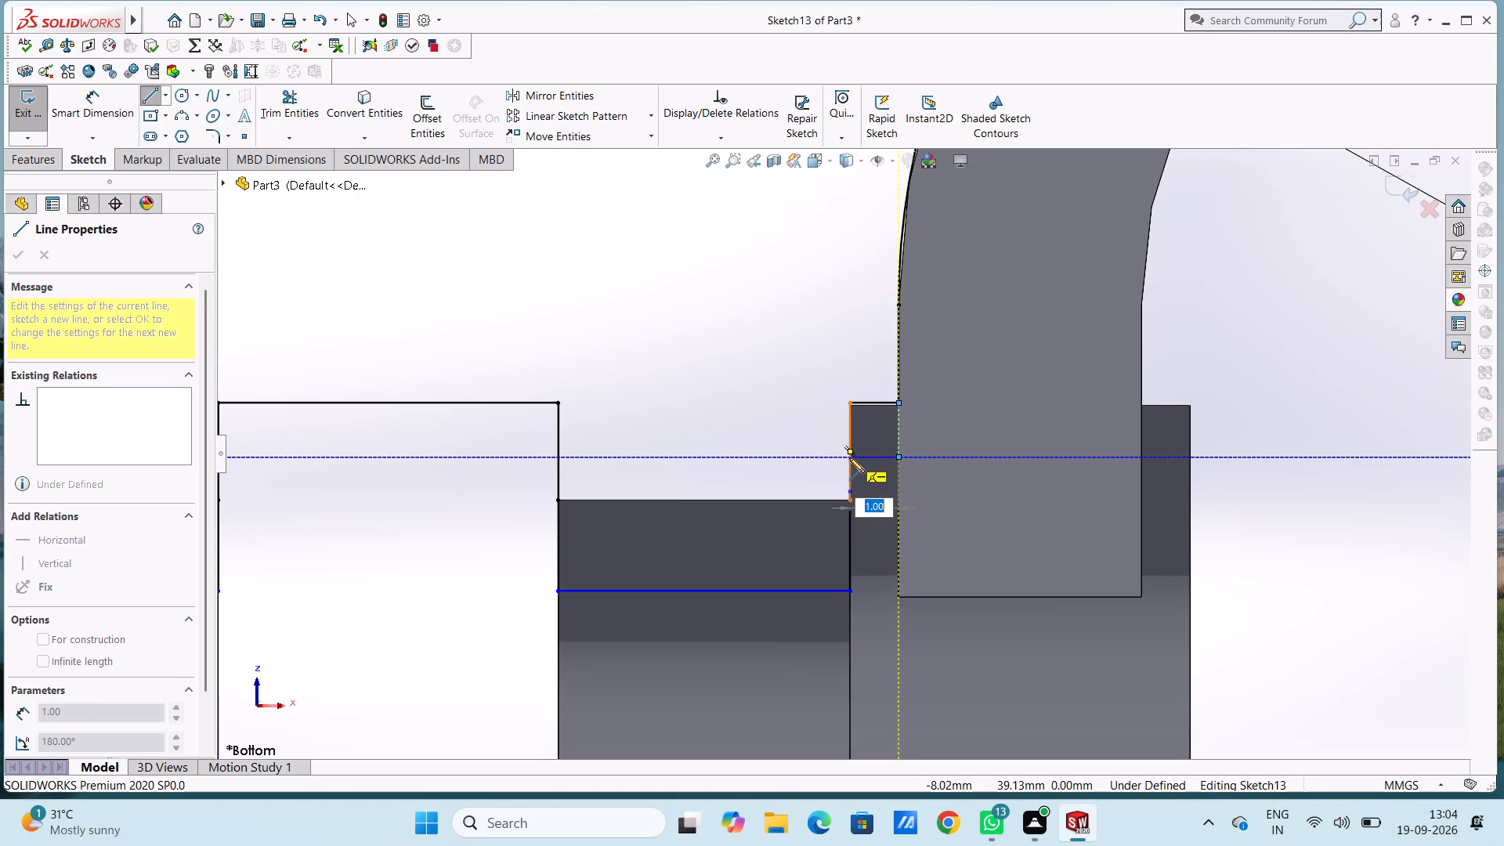
{"action": "left_click", "coordinate": [849, 457]}
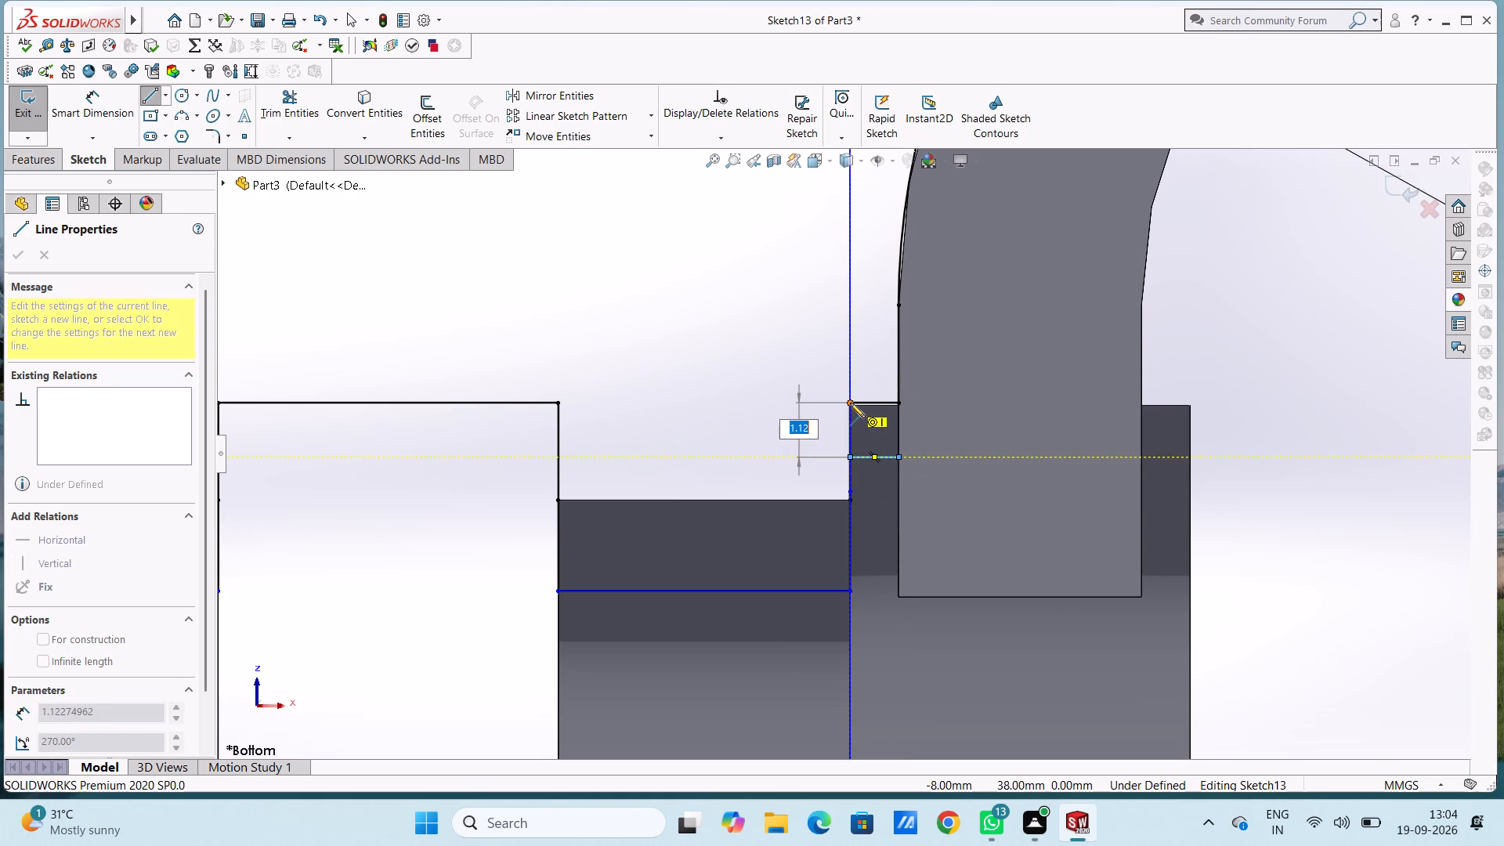
{"action": "left_click", "coordinate": [850, 403]}
{"action": "key", "text": "Escape"}
{"action": "key", "text": "Escape"}
{"action": "key", "text": "Escape"}
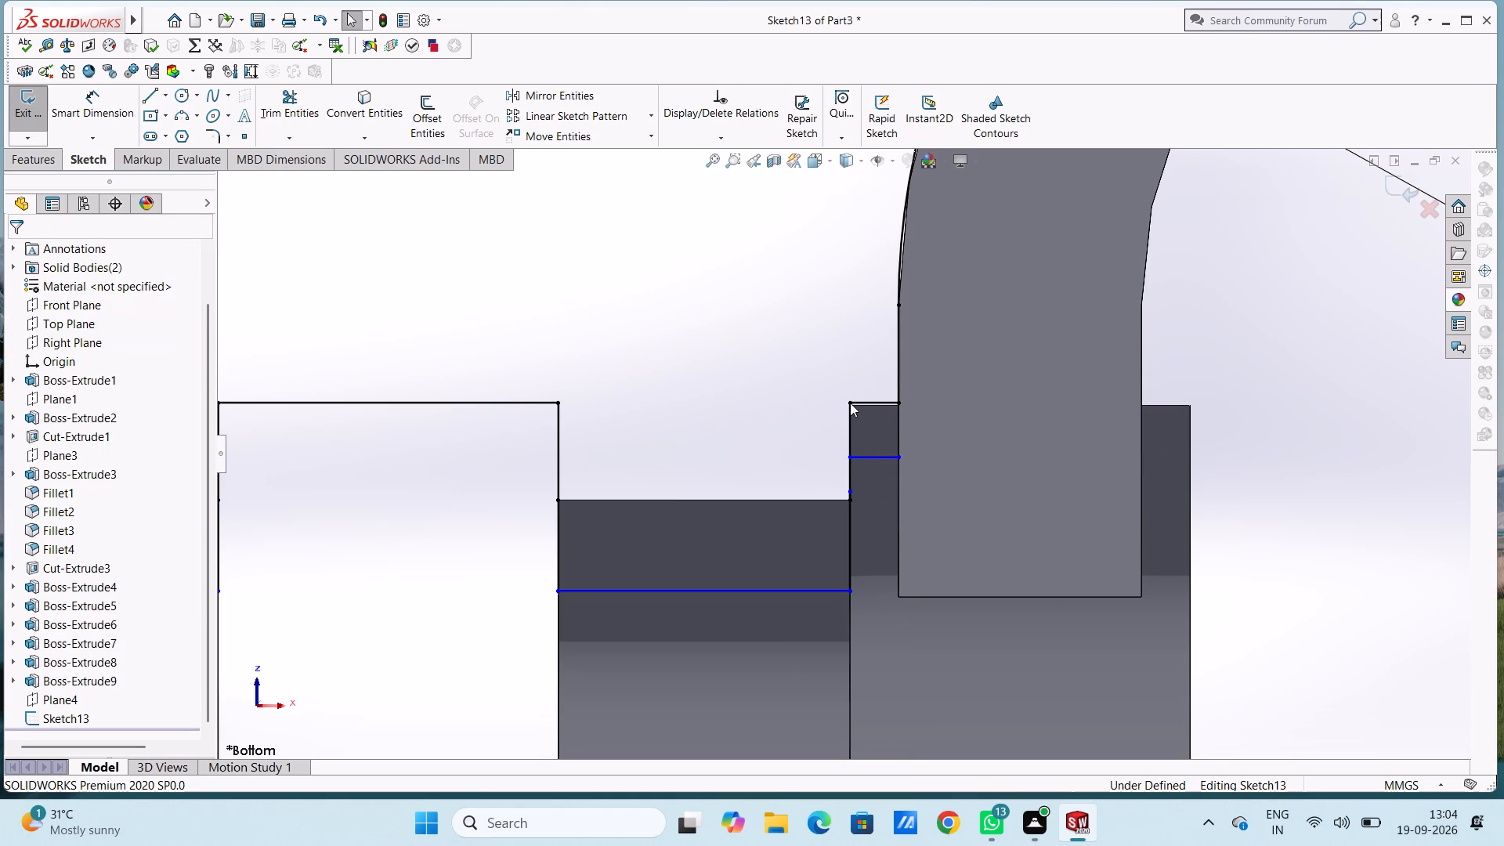
Trim the original short horizontal profile line between the right arm and the right inner boss.
{"action": "scroll", "coordinate": [804, 422], "scroll_direction": "down", "scroll_amount": 1}
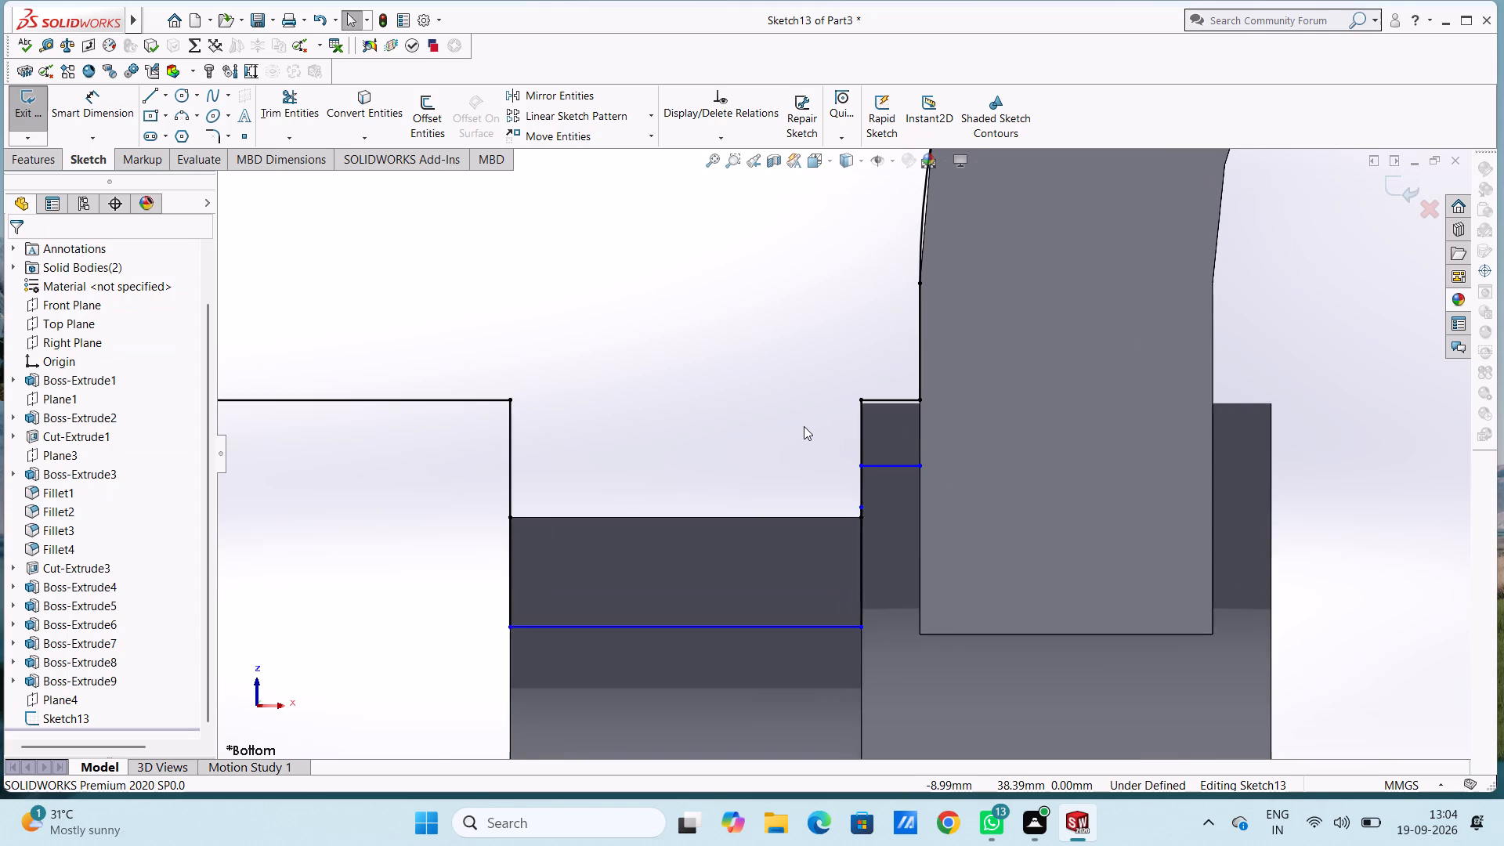
{"action": "scroll", "coordinate": [804, 426], "scroll_direction": "down", "scroll_amount": 2}
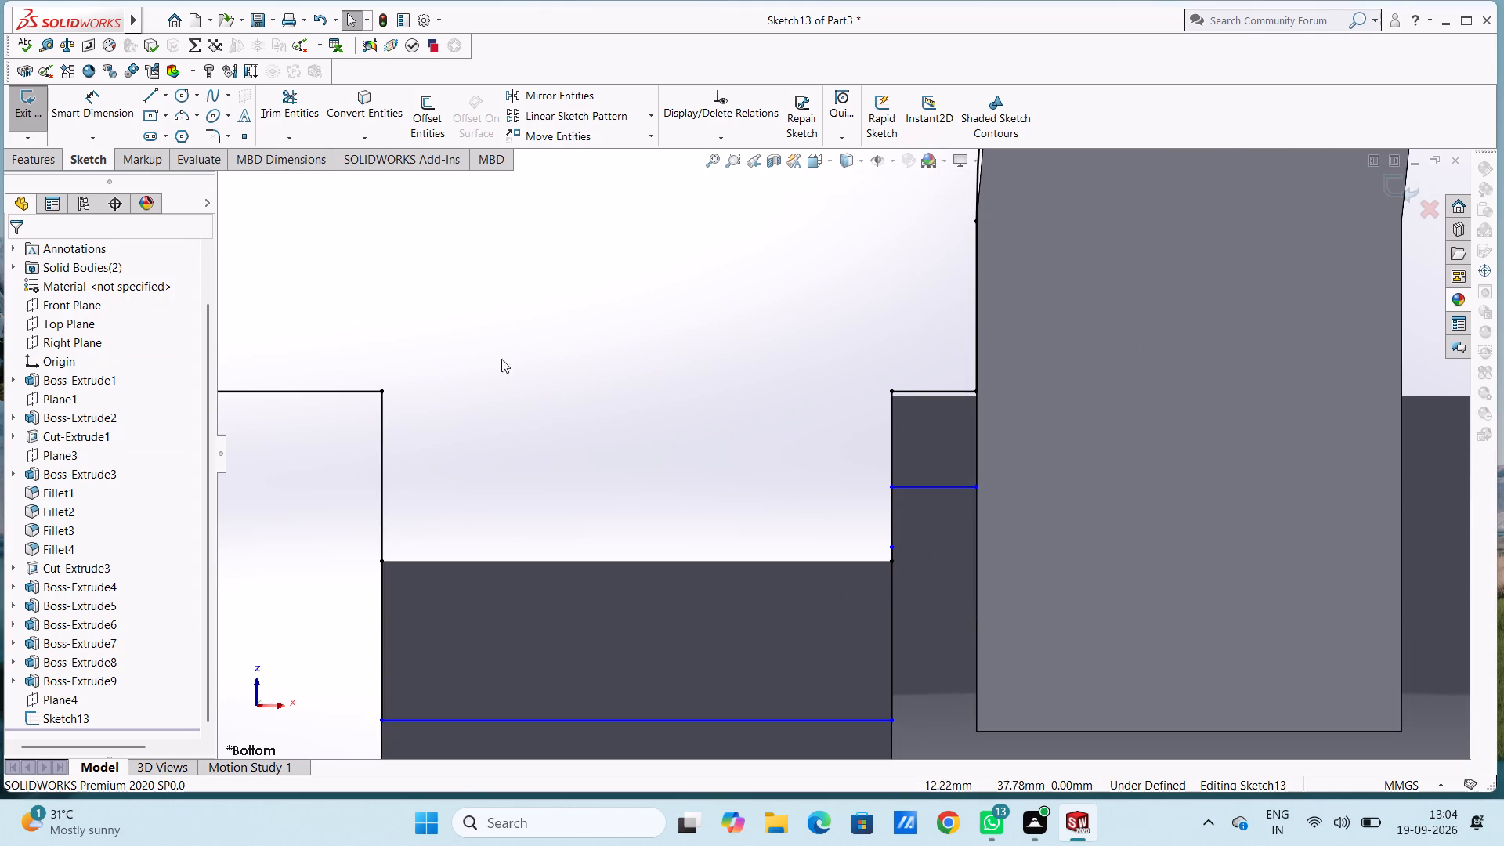
{"action": "left_click", "coordinate": [287, 102]}
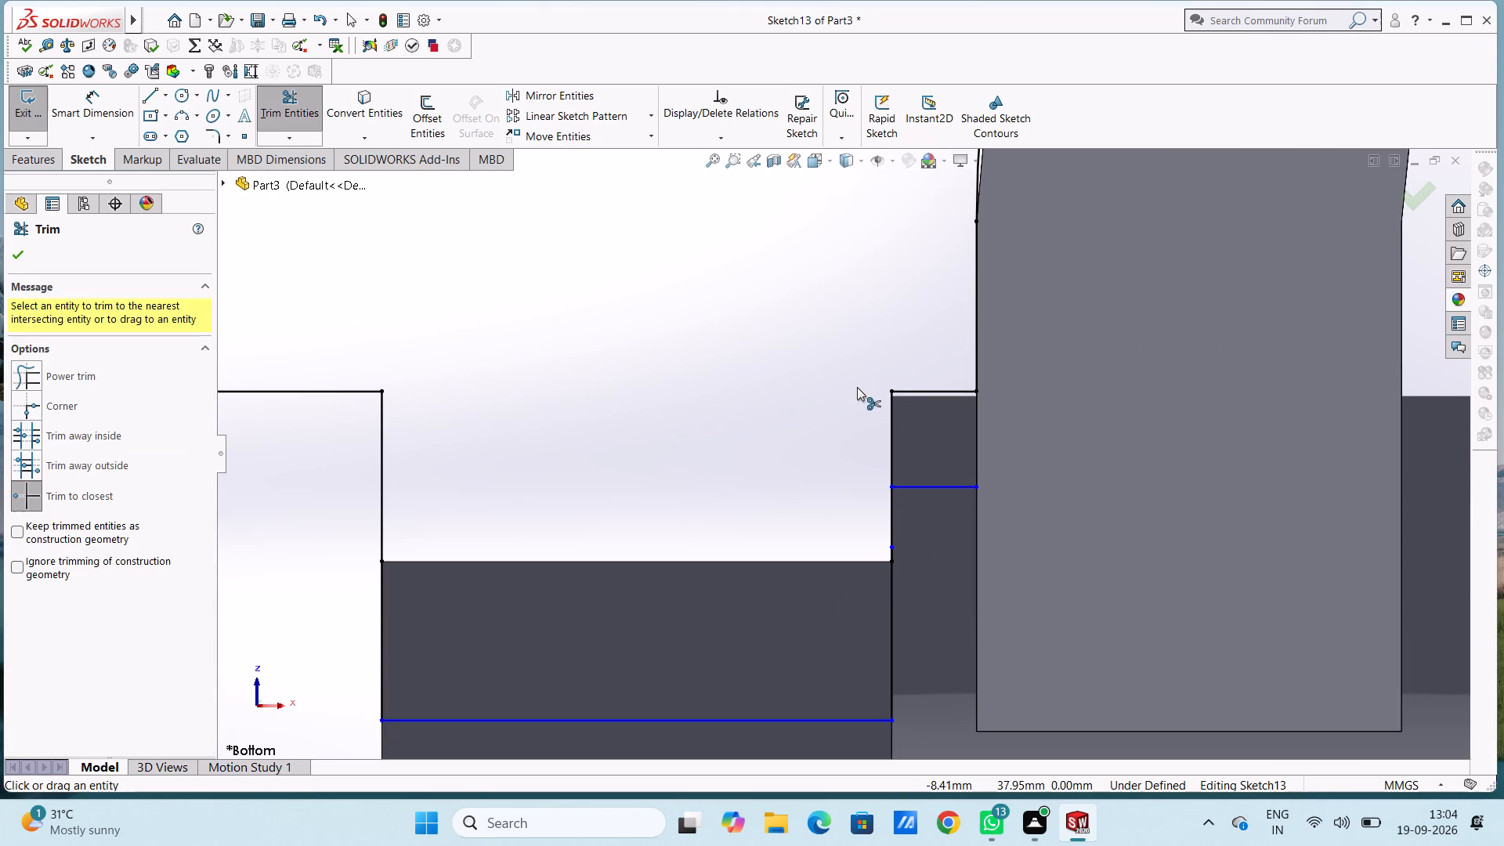
{"action": "left_click", "coordinate": [917, 387]}
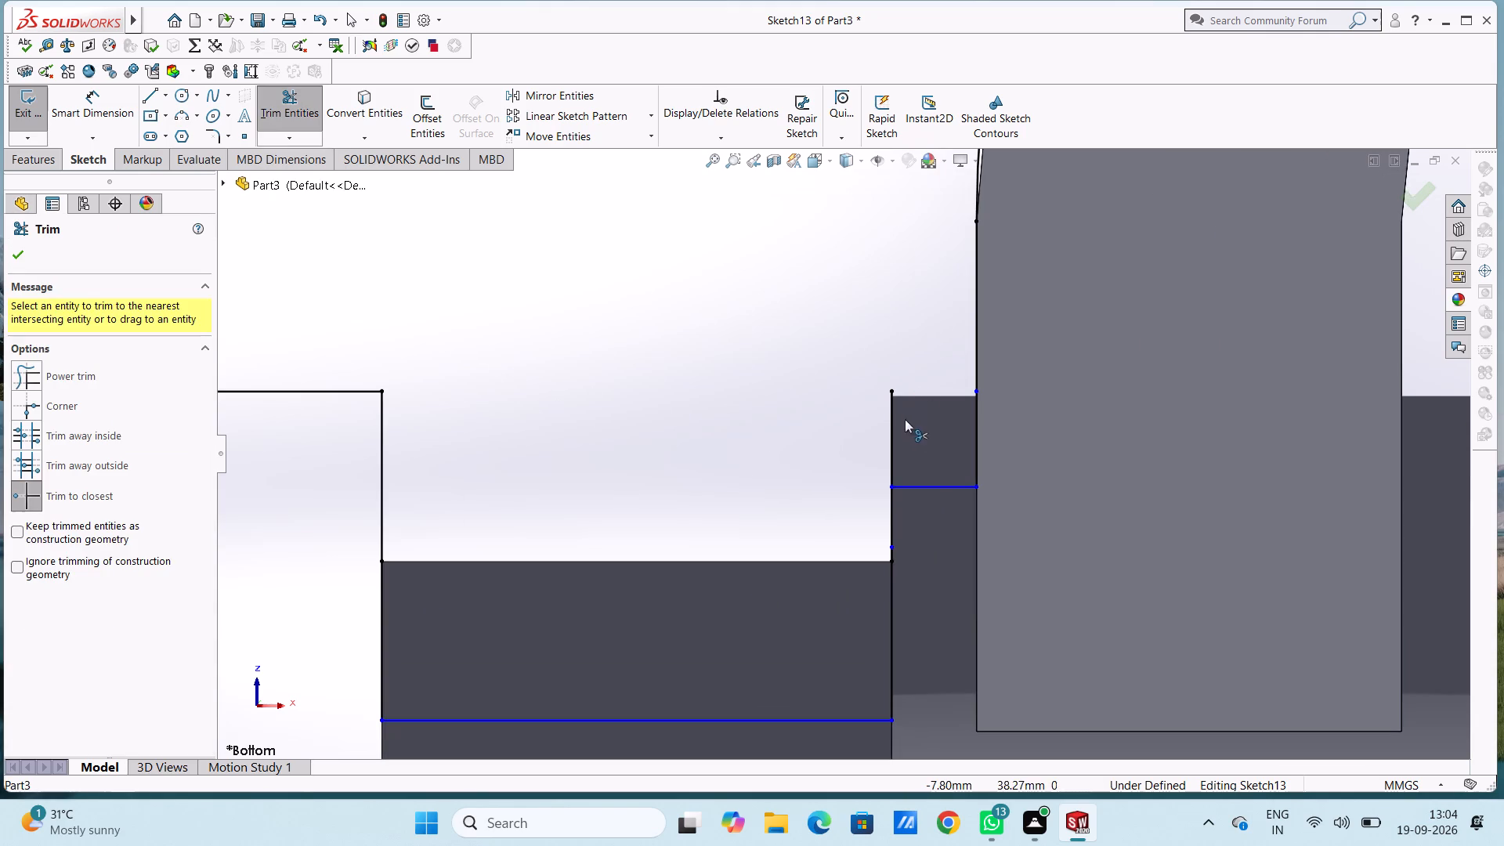
Trim the overlapping vertical segments above the new 1 mm line on the inner side of the left outer boss.
{"action": "scroll", "coordinate": [823, 439], "scroll_direction": "up", "scroll_amount": 6}
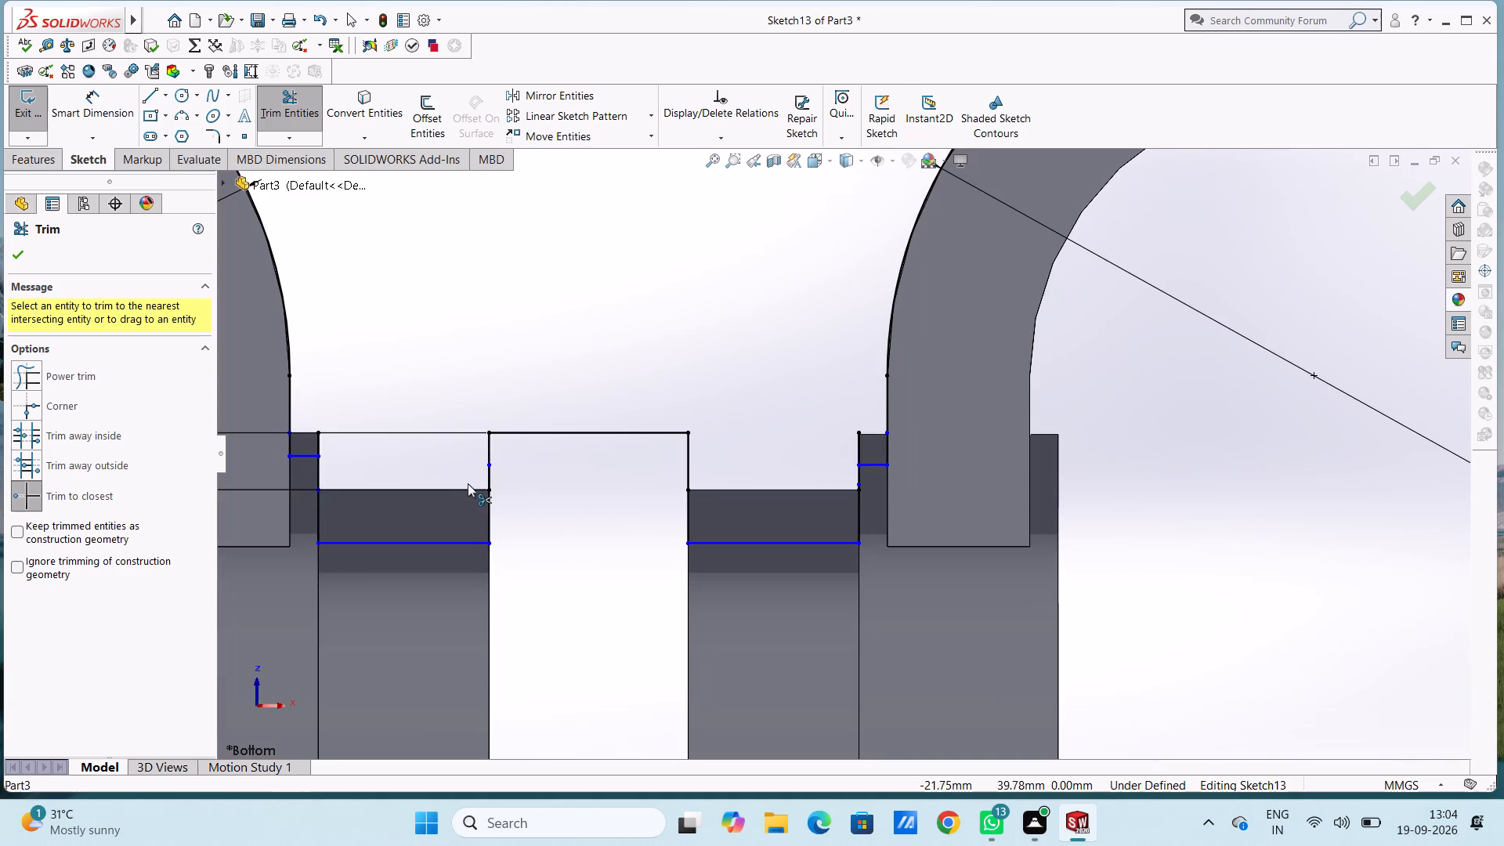
{"action": "scroll", "coordinate": [334, 440], "scroll_direction": "down", "scroll_amount": 5}
{"action": "scroll", "coordinate": [468, 432], "scroll_direction": "down", "scroll_amount": 1}
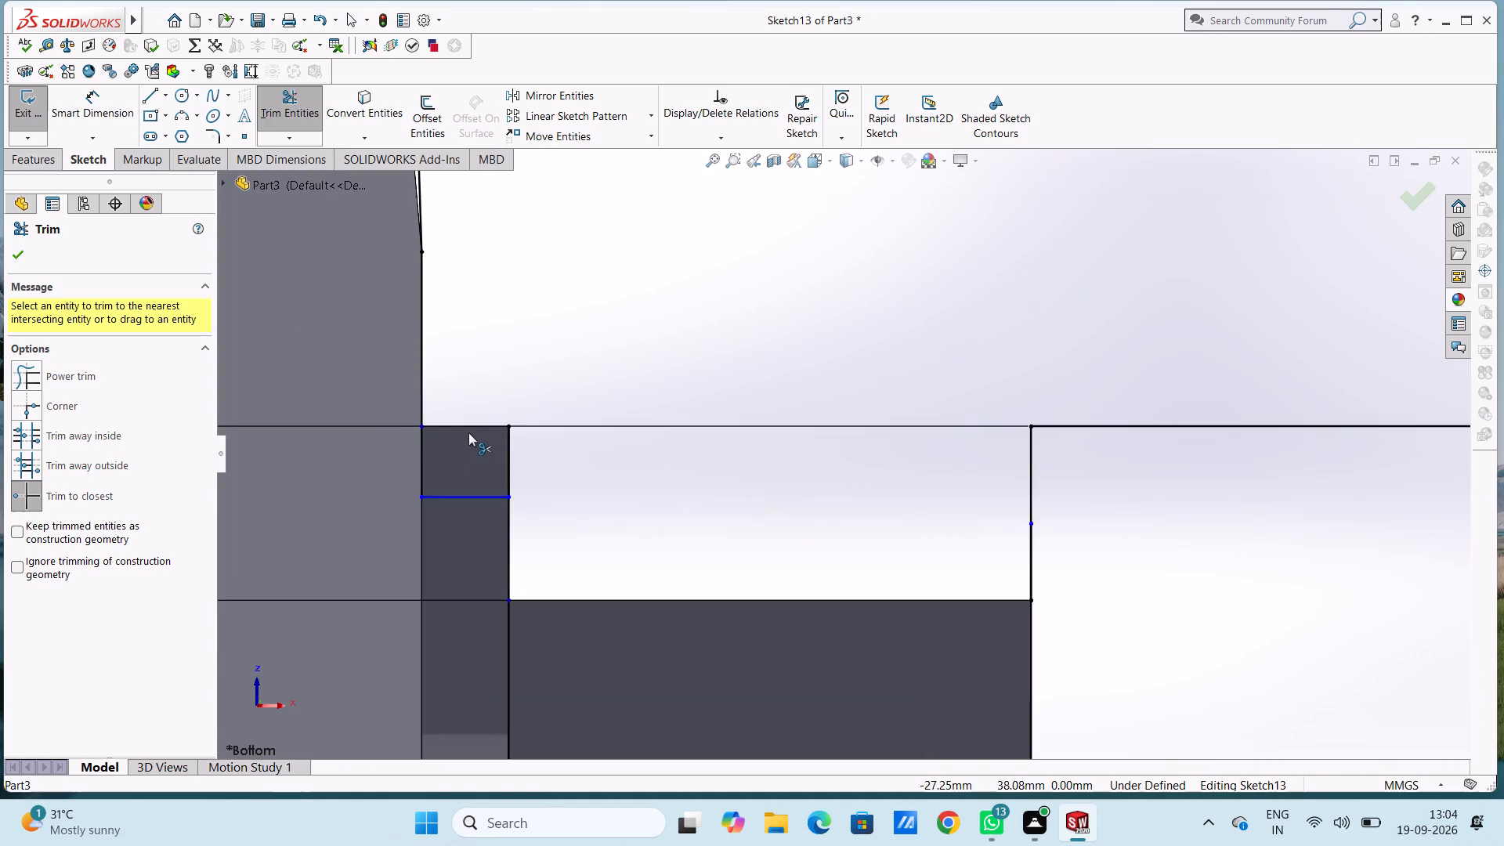
{"action": "scroll", "coordinate": [468, 432], "scroll_direction": "down", "scroll_amount": 3}
{"action": "left_click", "coordinate": [607, 478]}
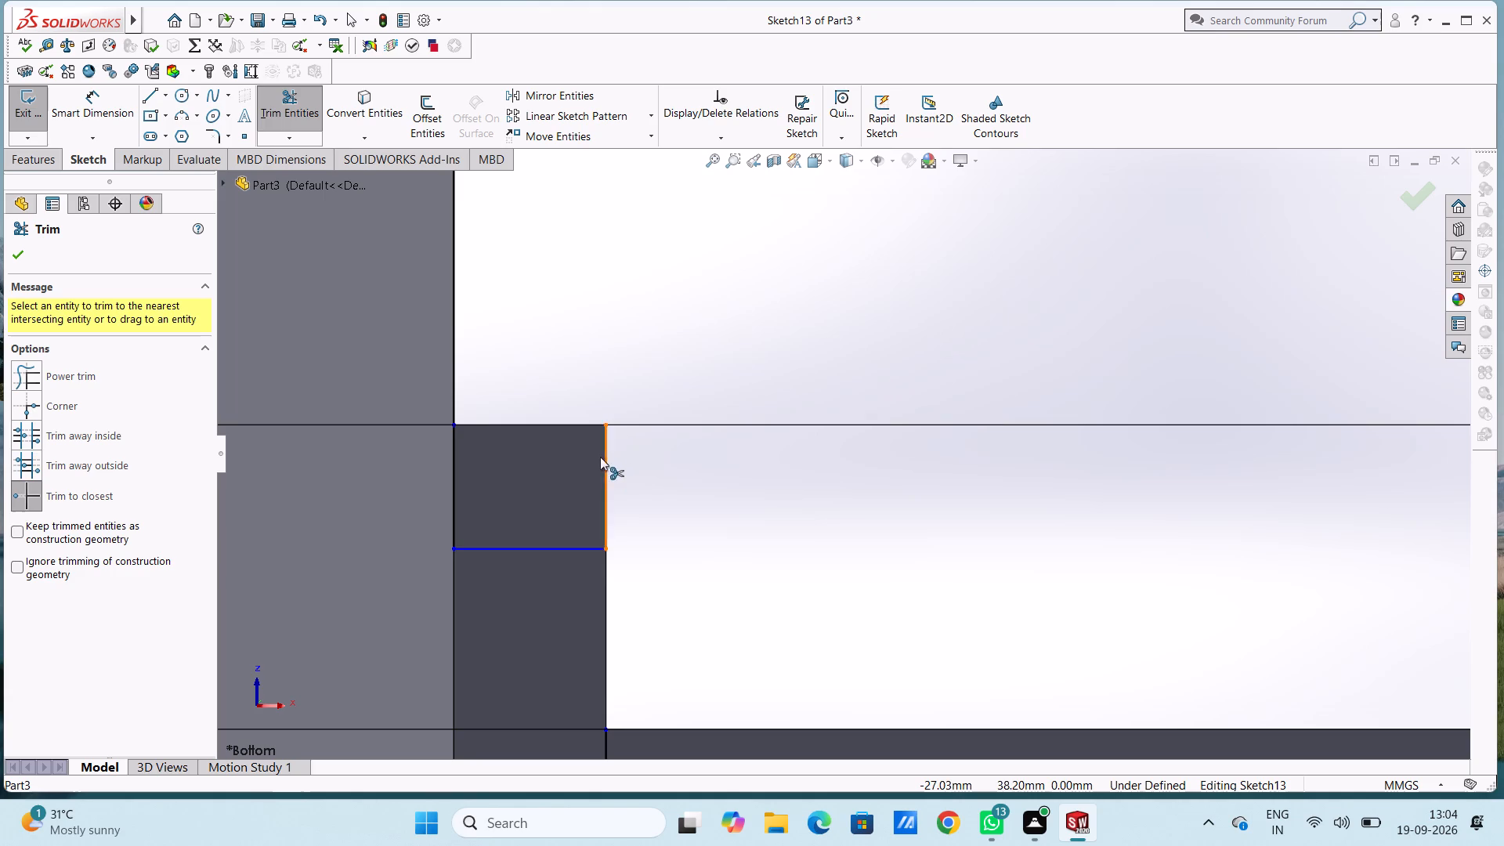
{"action": "left_click", "coordinate": [606, 460]}
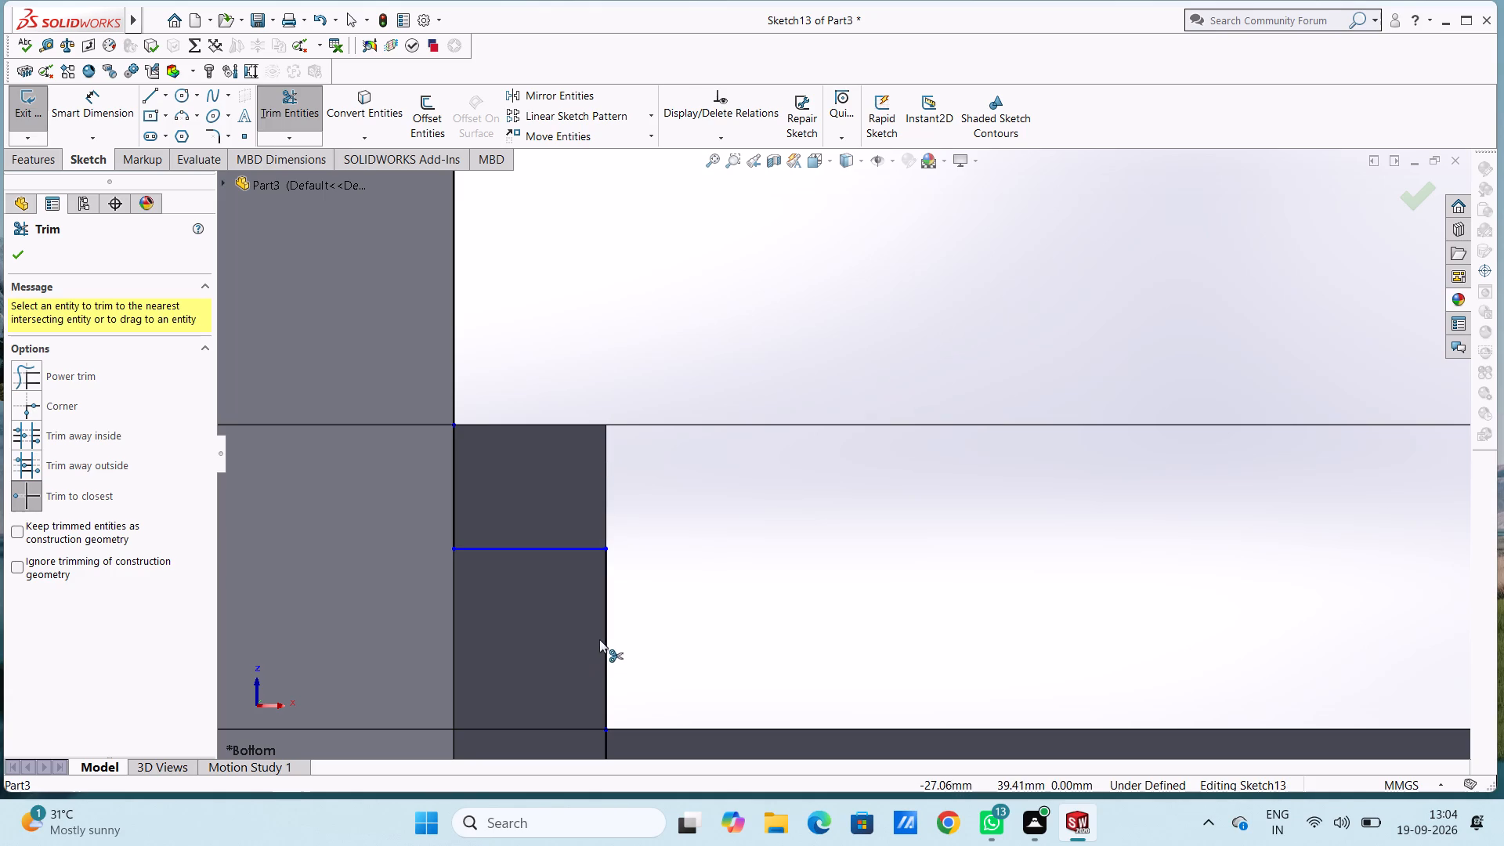
Trim the overlapping vertical segments above the new 1 mm line on the inner side of the right outer boss.
{"action": "scroll", "coordinate": [712, 600], "scroll_direction": "up", "scroll_amount": 6}
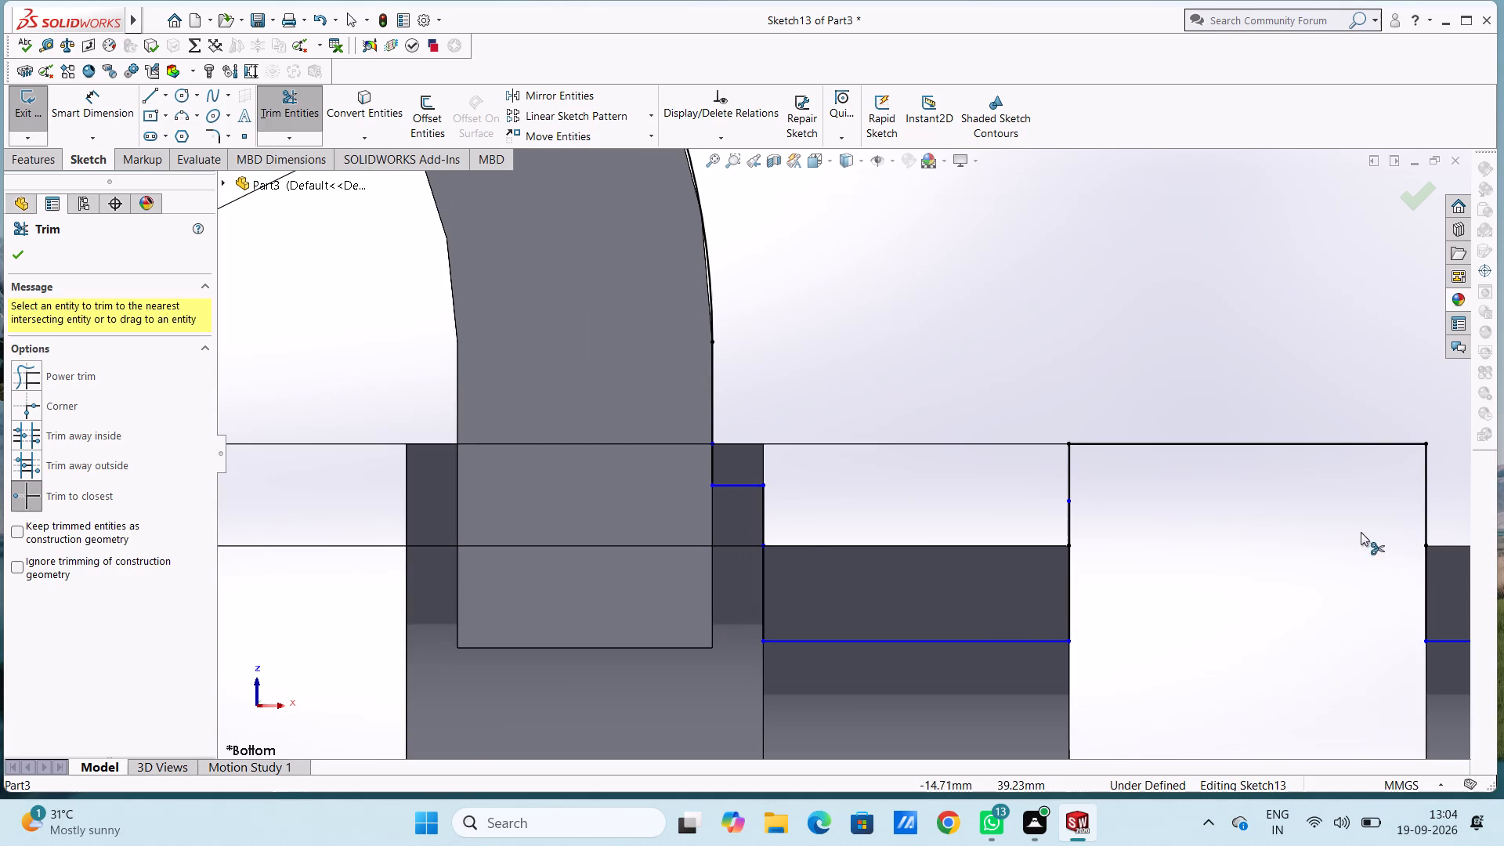
{"action": "scroll", "coordinate": [1361, 515], "scroll_direction": "up", "scroll_amount": 3}
{"action": "scroll", "coordinate": [1393, 436], "scroll_direction": "down", "scroll_amount": 6}
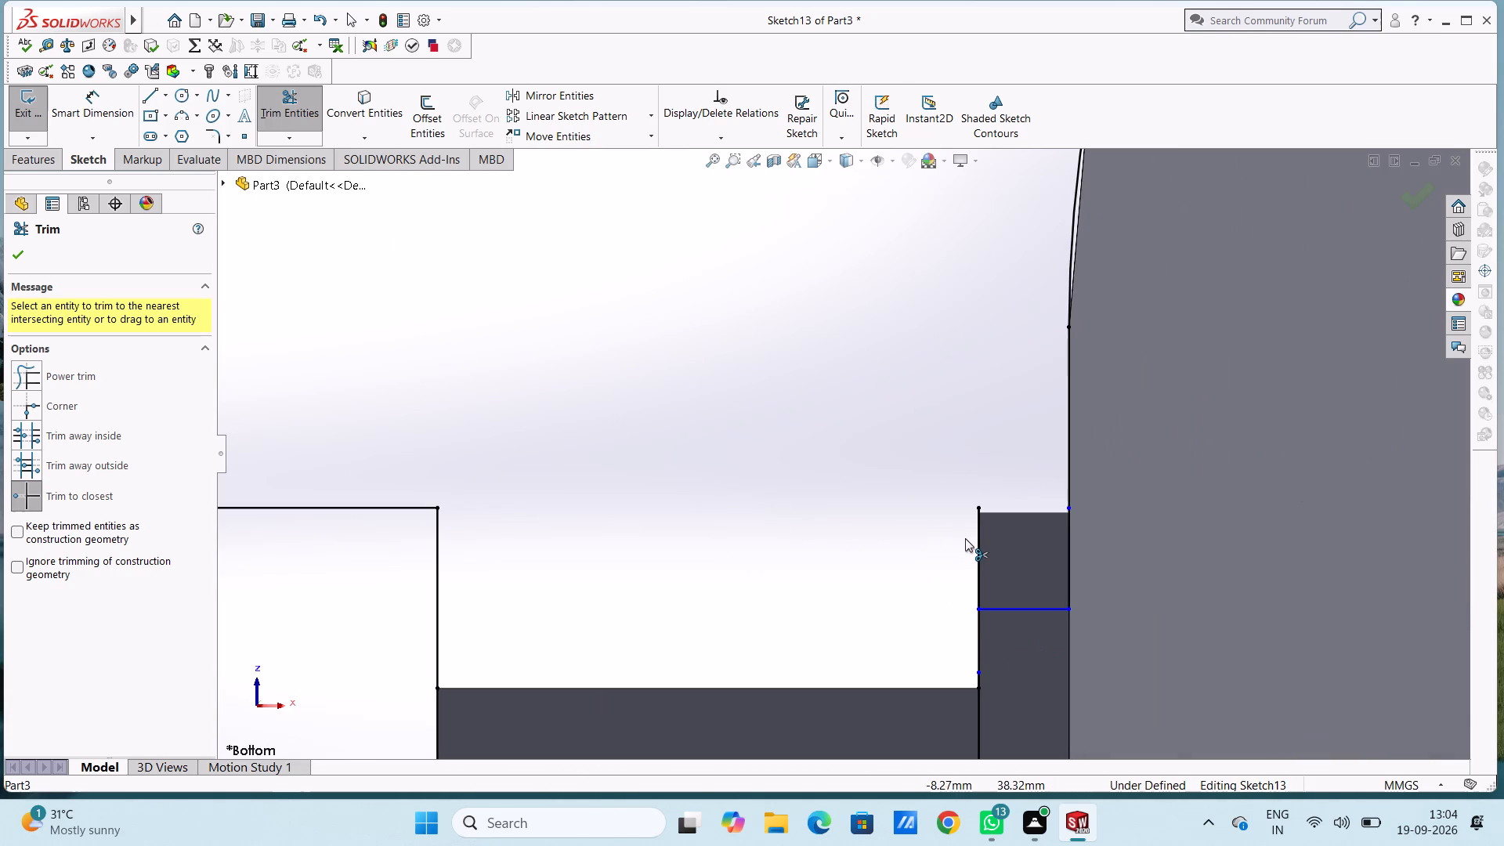
{"action": "left_click", "coordinate": [978, 548]}
{"action": "left_click", "coordinate": [978, 548]}
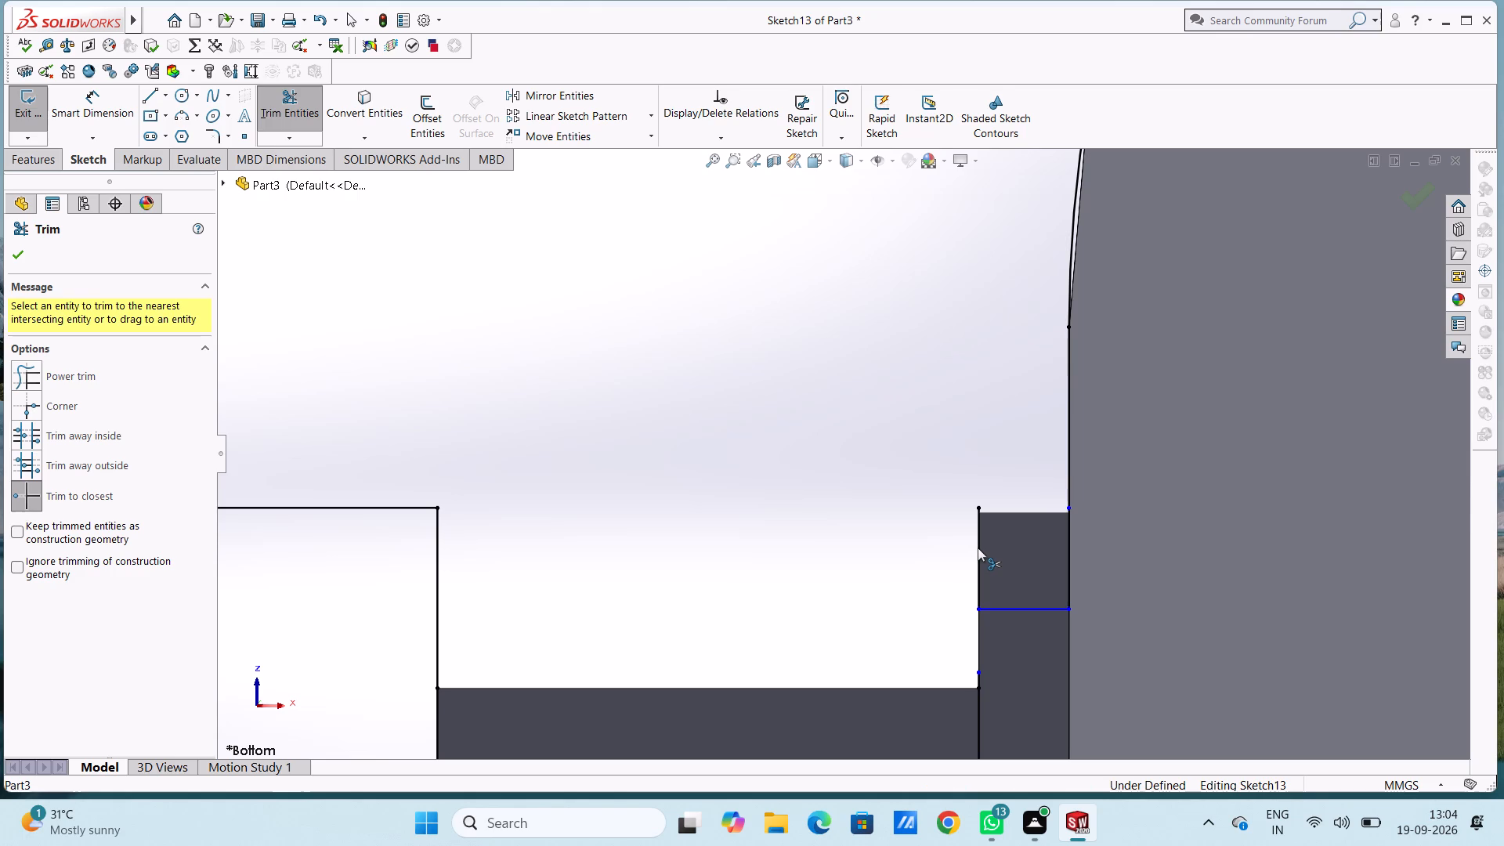
{"action": "left_click", "coordinate": [978, 548]}
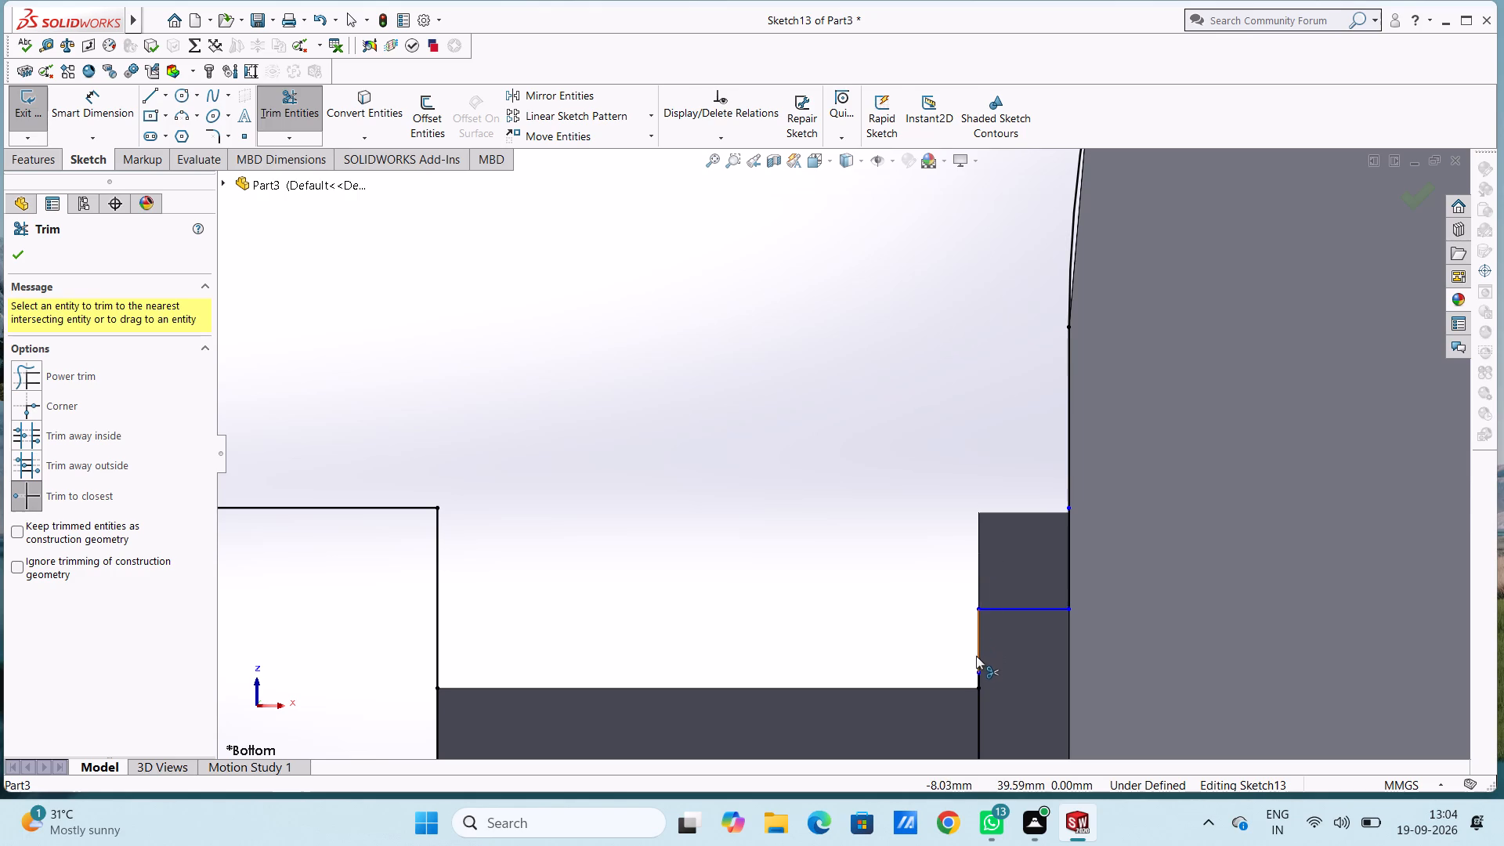
{"action": "key", "text": "Escape"}
{"action": "key", "text": "Escape"}
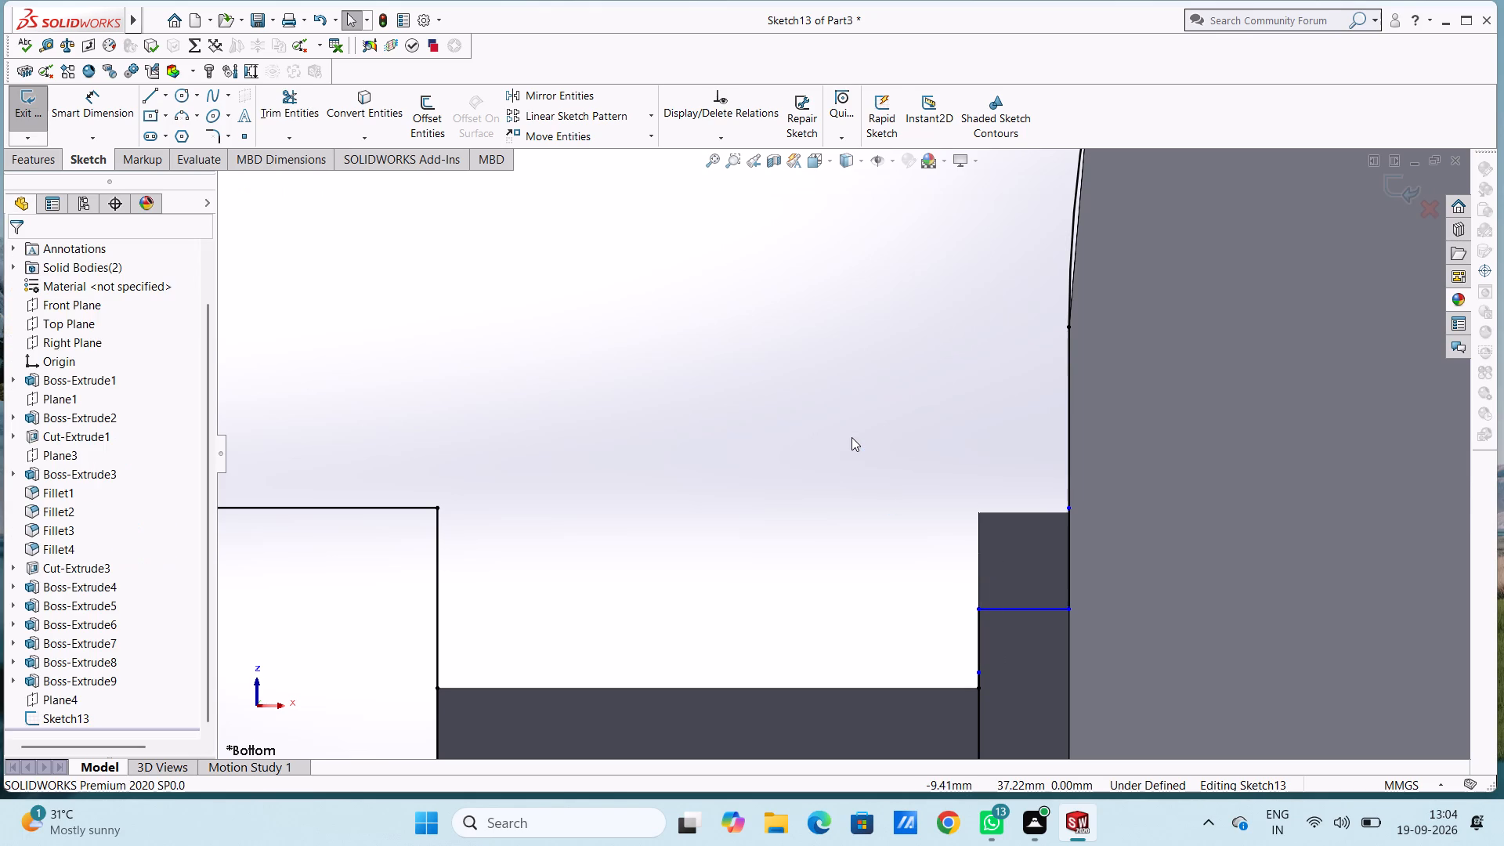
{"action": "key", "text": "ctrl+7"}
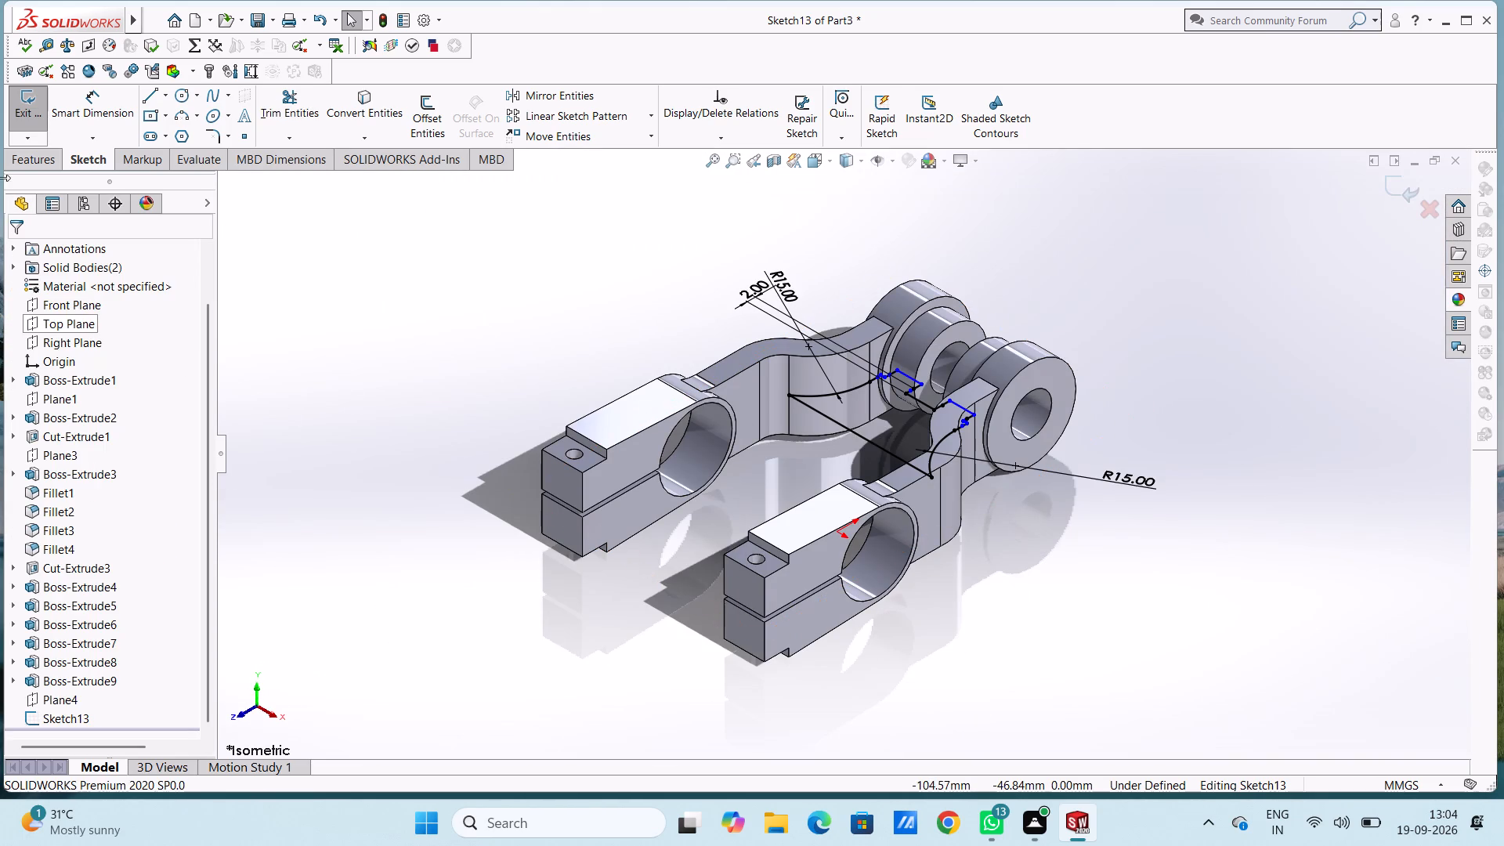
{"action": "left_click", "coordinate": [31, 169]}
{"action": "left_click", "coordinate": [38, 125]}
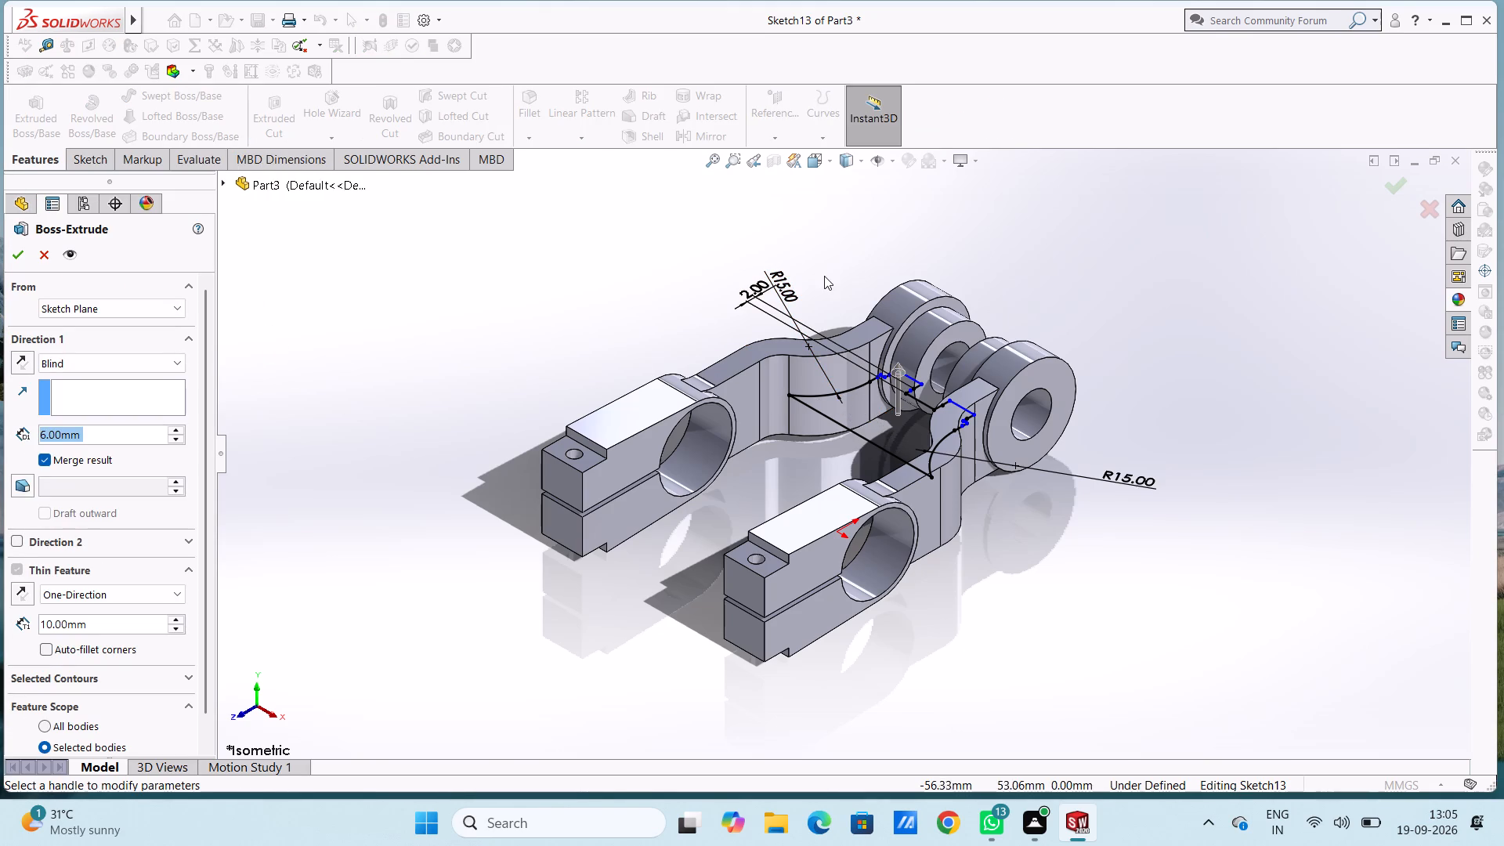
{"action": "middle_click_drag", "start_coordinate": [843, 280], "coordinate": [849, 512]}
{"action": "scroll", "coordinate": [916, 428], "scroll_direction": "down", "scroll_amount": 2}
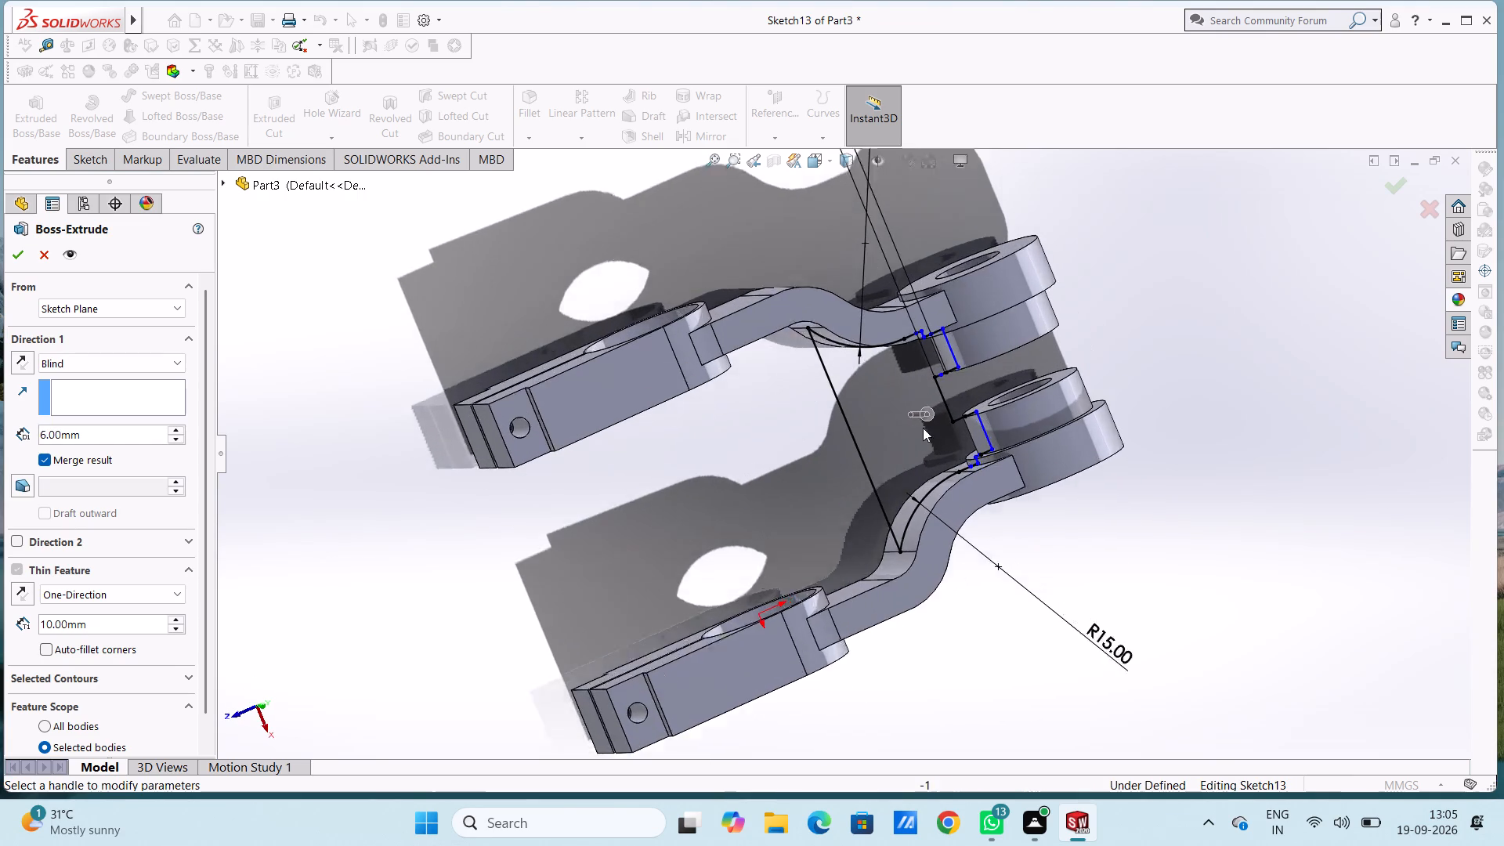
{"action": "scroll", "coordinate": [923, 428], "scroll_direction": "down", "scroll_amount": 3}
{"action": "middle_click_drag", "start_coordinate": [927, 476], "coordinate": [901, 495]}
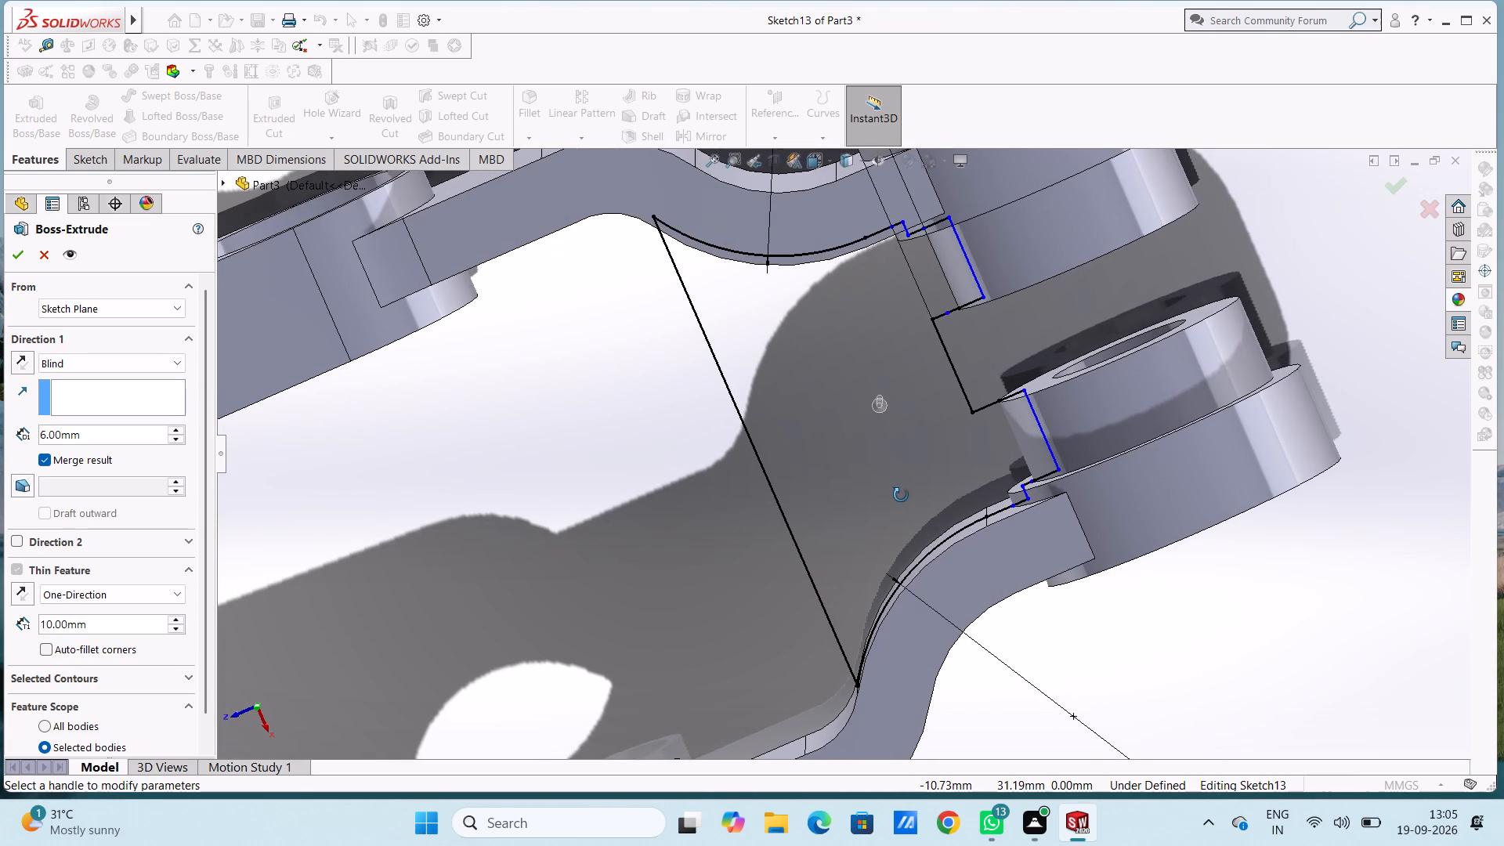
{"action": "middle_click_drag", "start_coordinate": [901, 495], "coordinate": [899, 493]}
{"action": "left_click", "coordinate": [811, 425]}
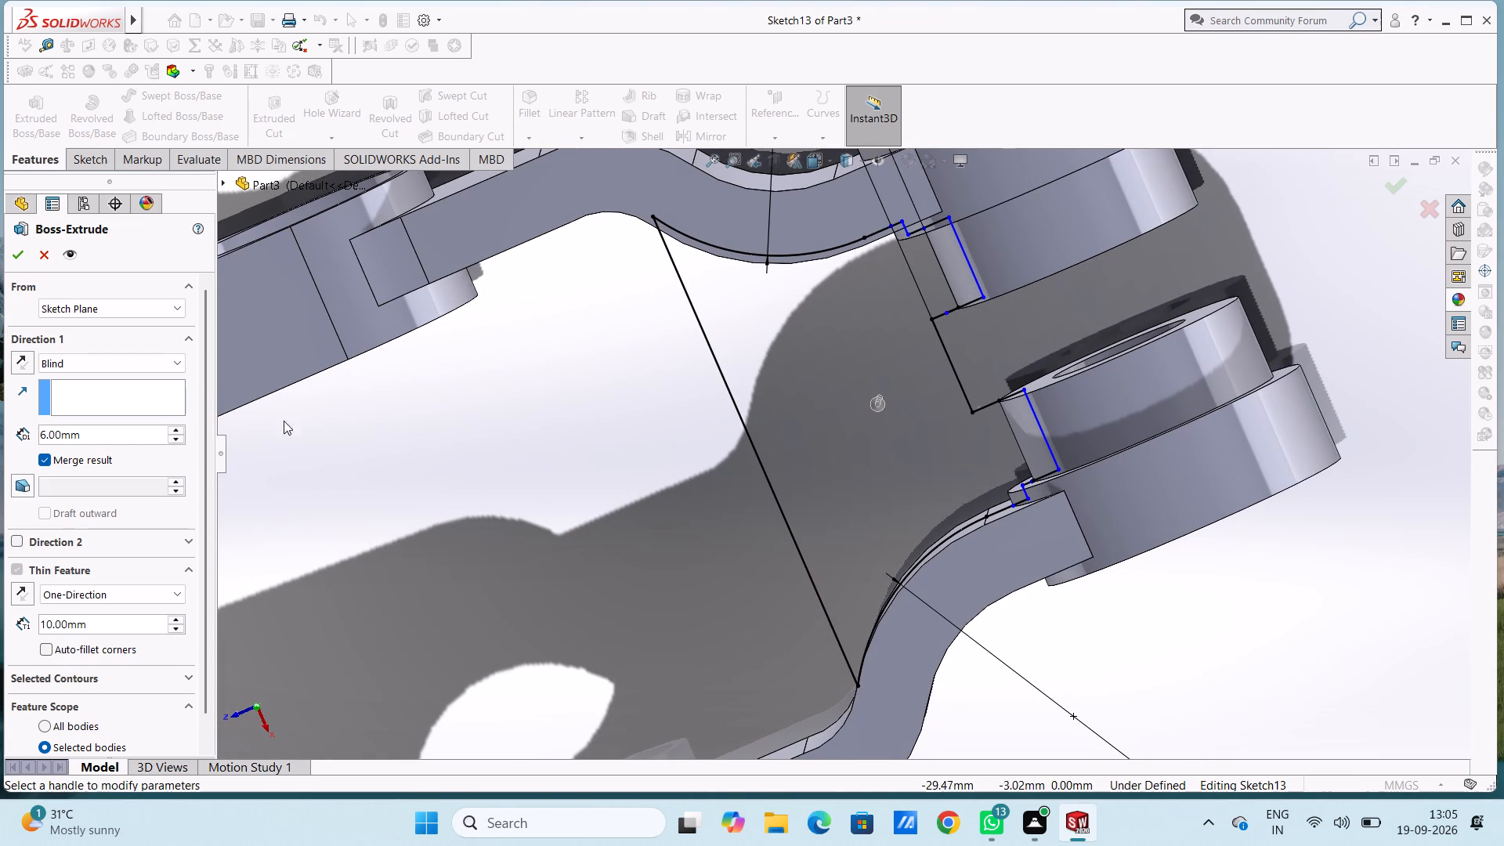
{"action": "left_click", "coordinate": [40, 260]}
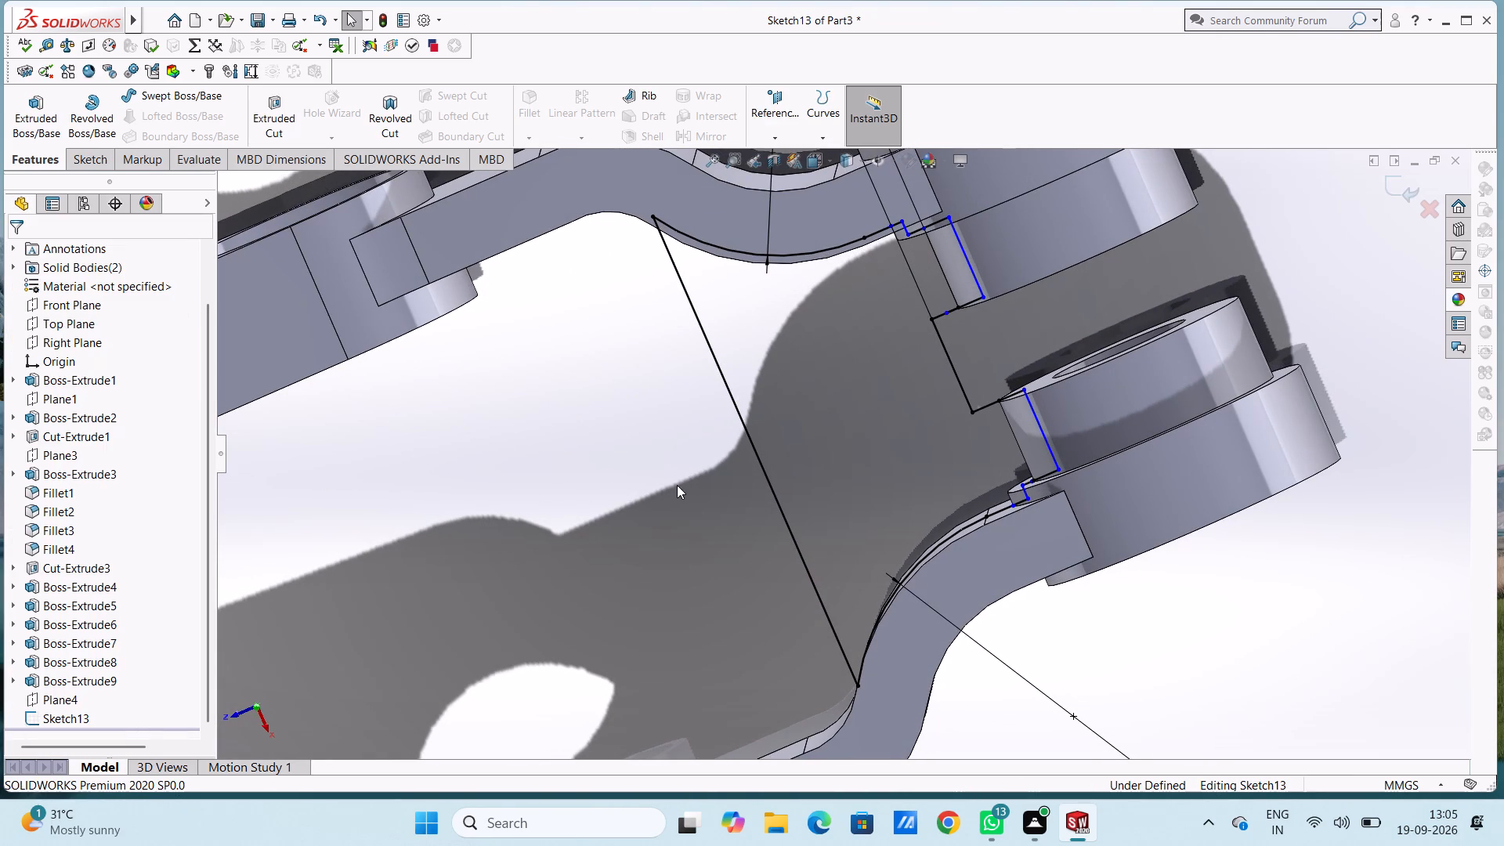
Examine the bridge profile's corners and line junctions around the stepped bosses on both sides for gaps or overlapping segments.
{"action": "middle_click_drag", "start_coordinate": [681, 483], "coordinate": [736, 384]}
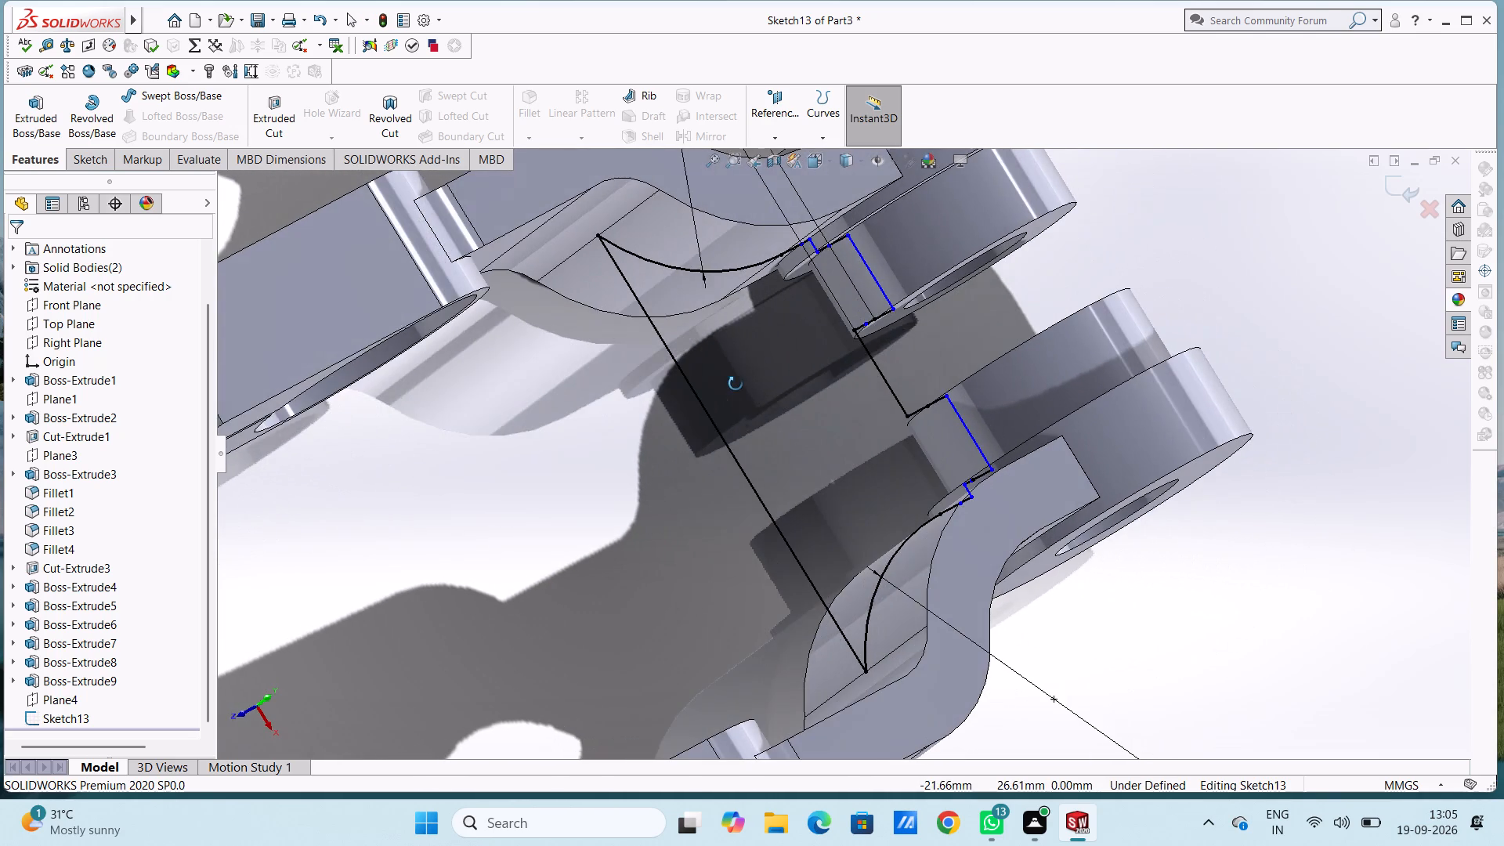
{"action": "middle_click_drag", "start_coordinate": [736, 384], "coordinate": [942, 338]}
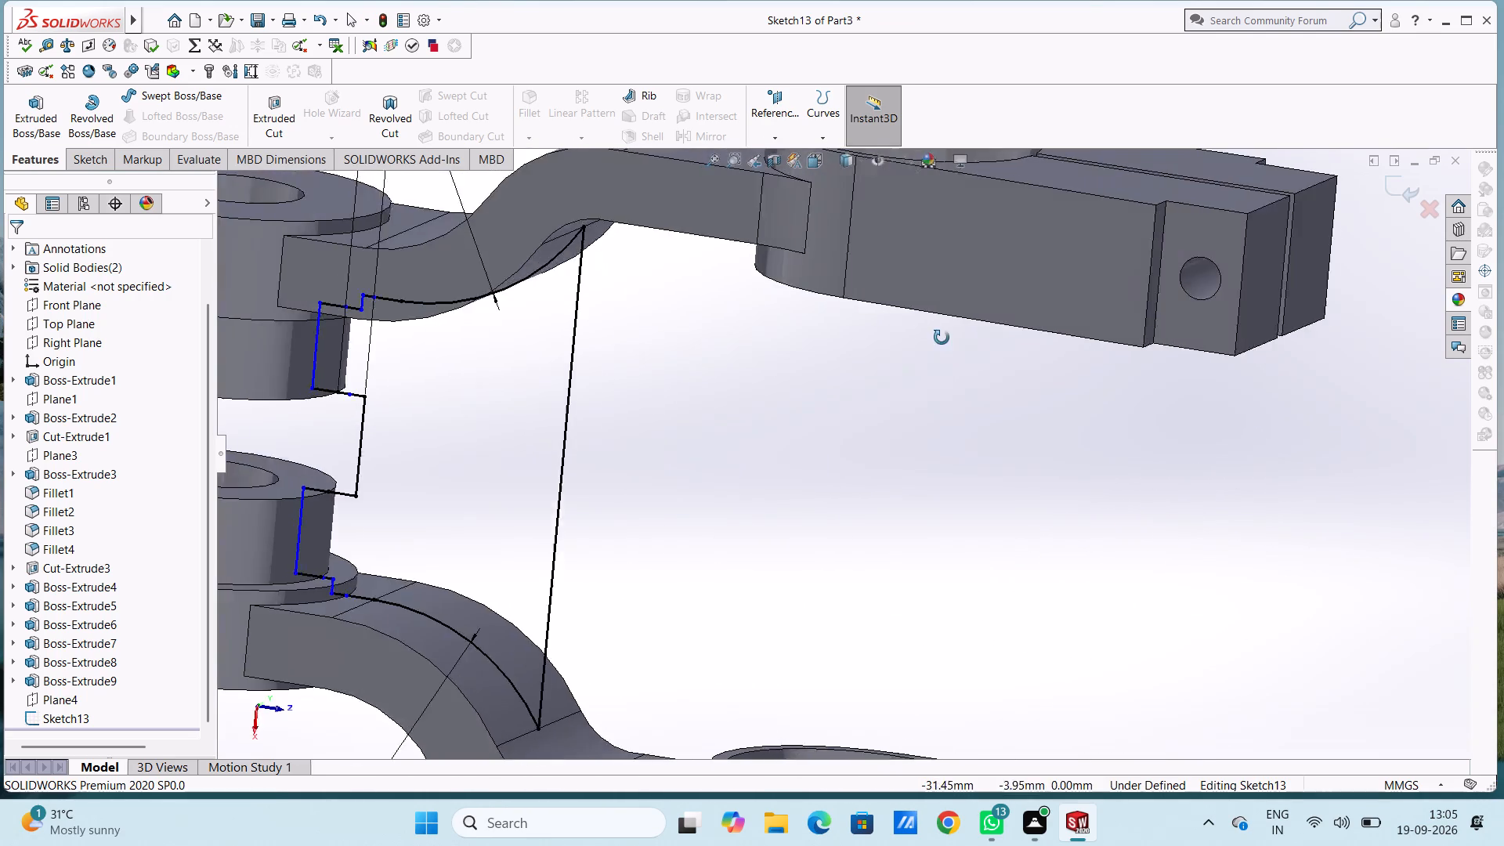
{"action": "middle_click_drag", "start_coordinate": [942, 338], "coordinate": [978, 330]}
{"action": "scroll", "coordinate": [312, 613], "scroll_direction": "down", "scroll_amount": 3}
{"action": "scroll", "coordinate": [300, 519], "scroll_direction": "down", "scroll_amount": 6}
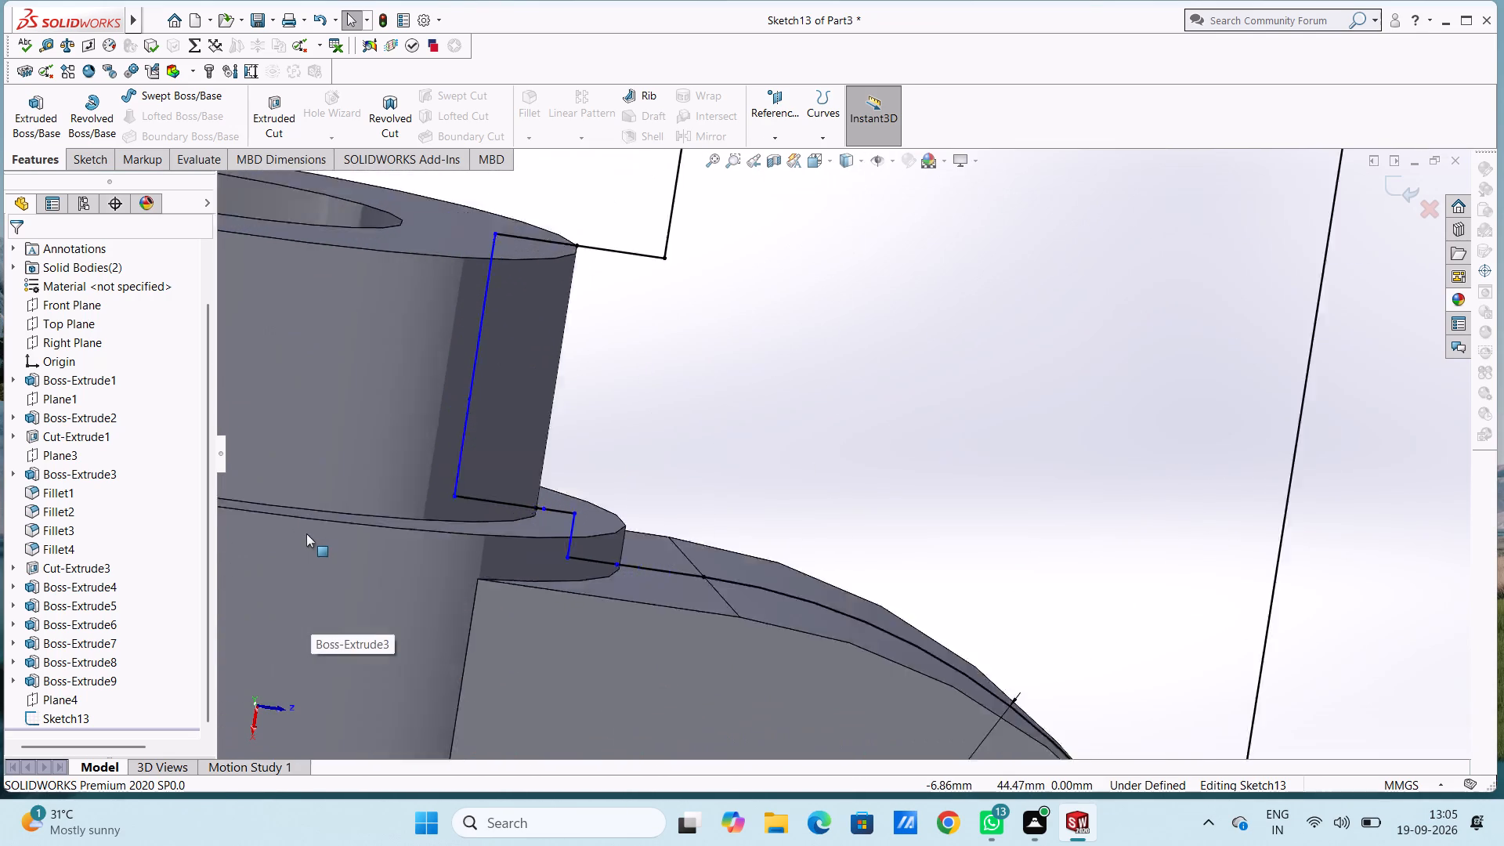
{"action": "scroll", "coordinate": [851, 512], "scroll_direction": "down", "scroll_amount": 5}
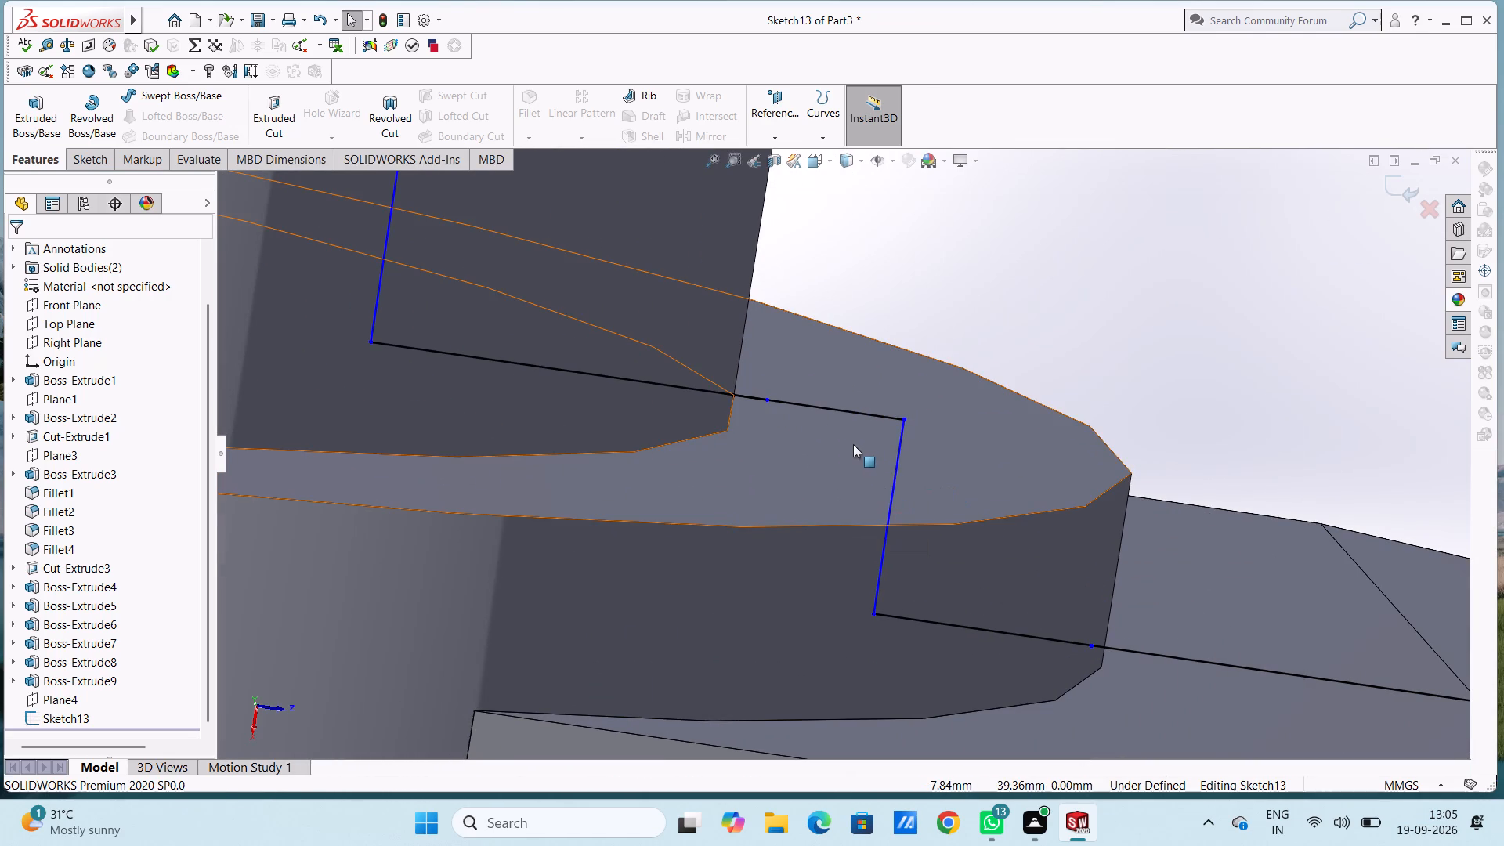
{"action": "scroll", "coordinate": [851, 445], "scroll_direction": "down", "scroll_amount": 5}
{"action": "scroll", "coordinate": [851, 445], "scroll_direction": "up", "scroll_amount": 3}
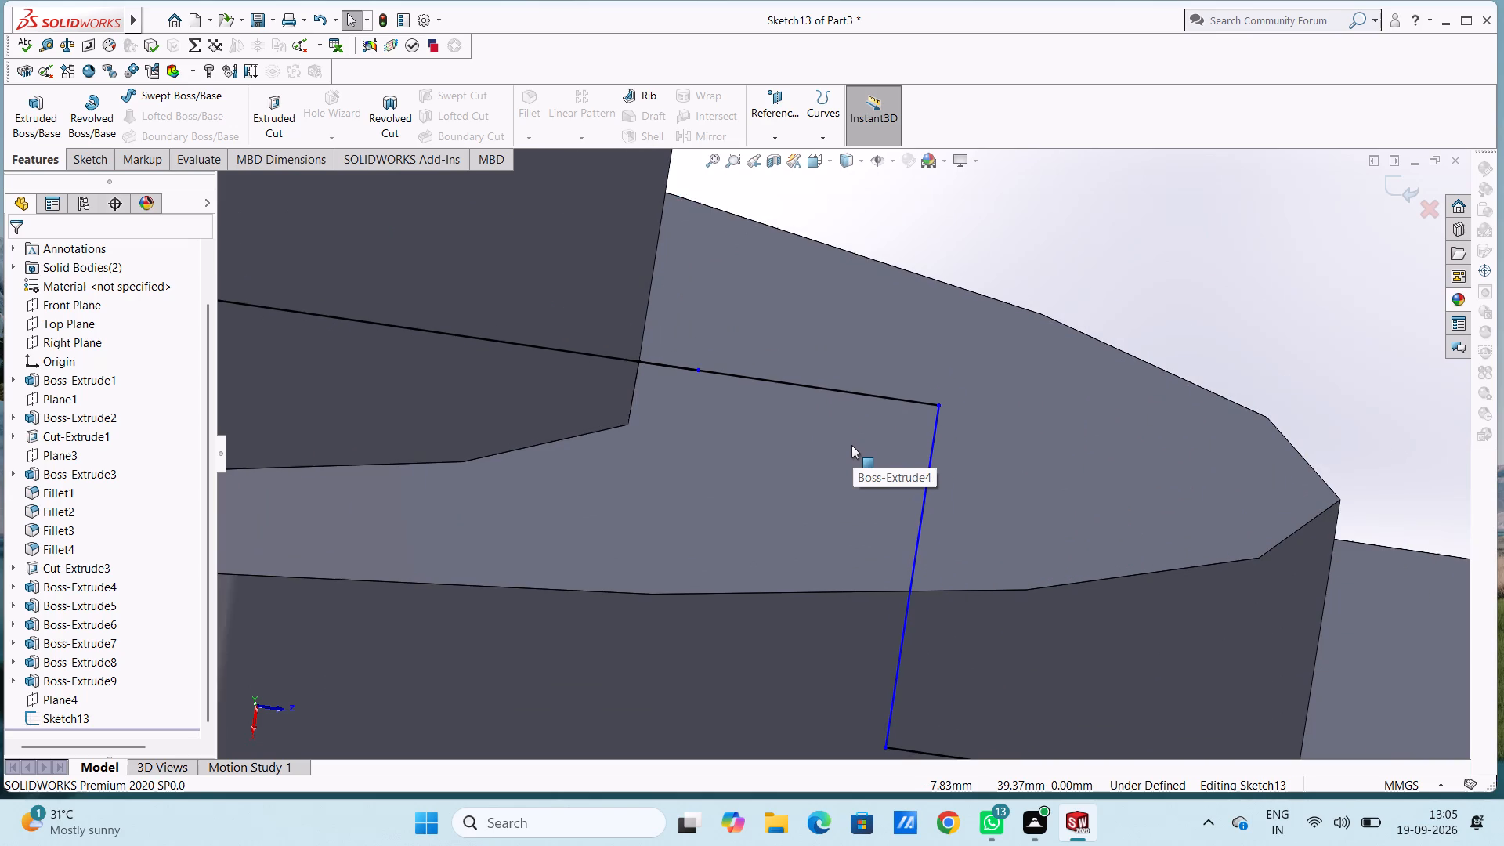
{"action": "scroll", "coordinate": [851, 445], "scroll_direction": "up", "scroll_amount": 12}
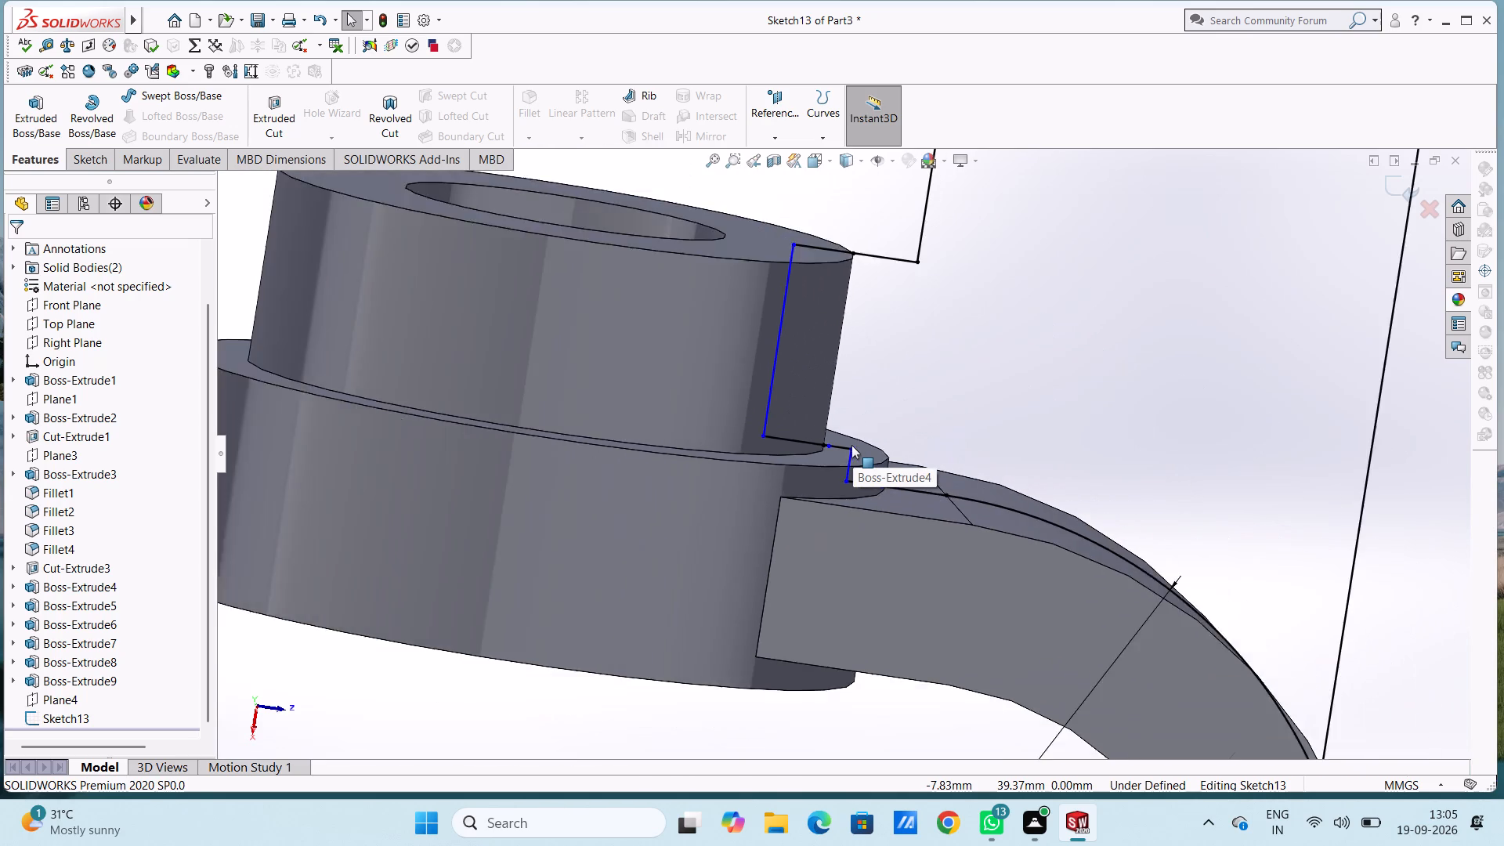
{"action": "scroll", "coordinate": [851, 445], "scroll_direction": "up", "scroll_amount": 3}
{"action": "scroll", "coordinate": [849, 272], "scroll_direction": "down", "scroll_amount": 6}
{"action": "scroll", "coordinate": [818, 482], "scroll_direction": "down", "scroll_amount": 4}
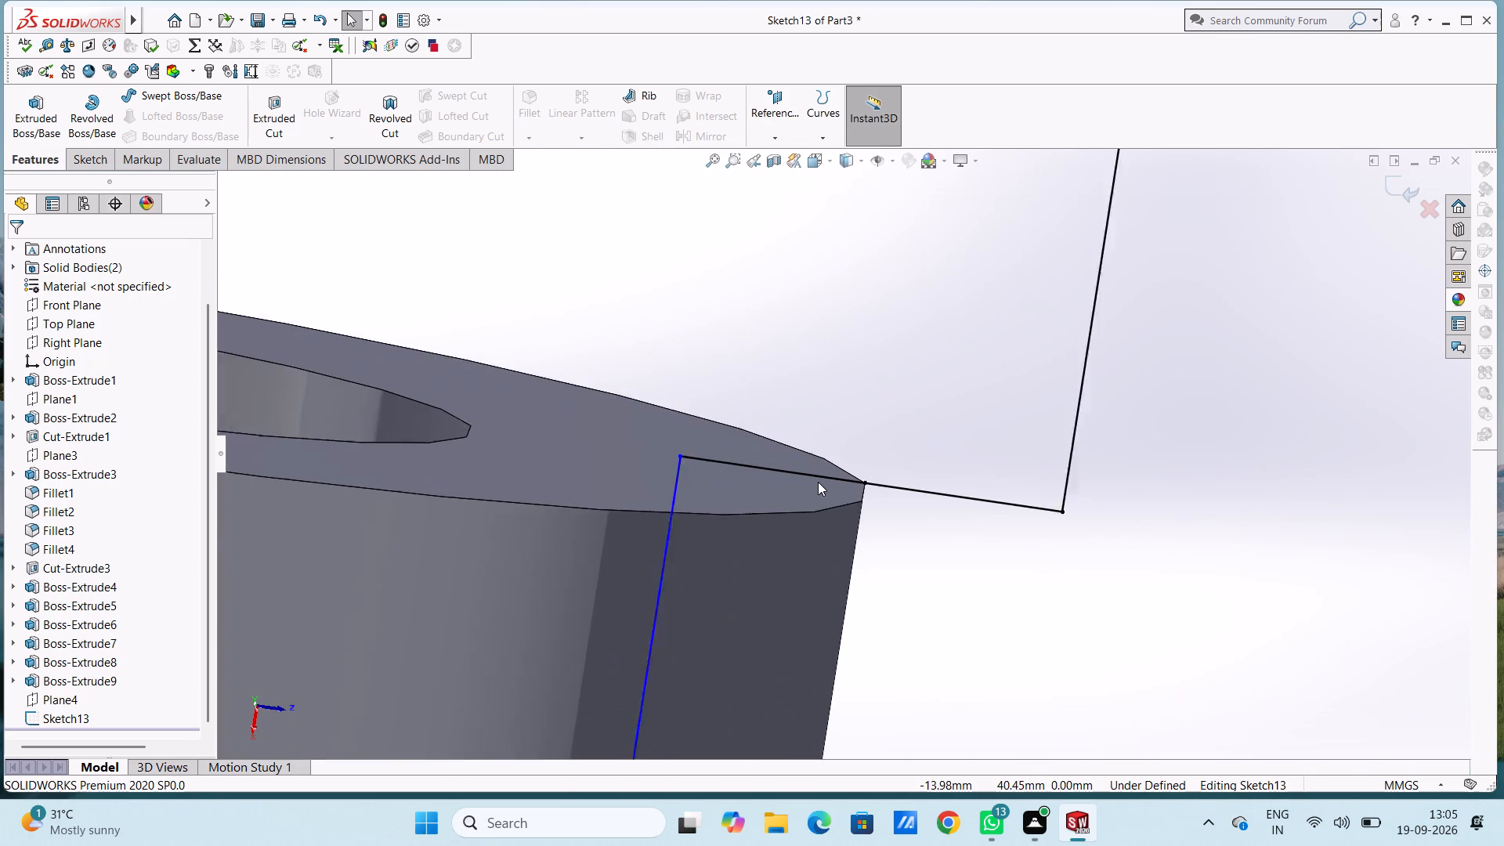
{"action": "scroll", "coordinate": [818, 482], "scroll_direction": "down", "scroll_amount": 7}
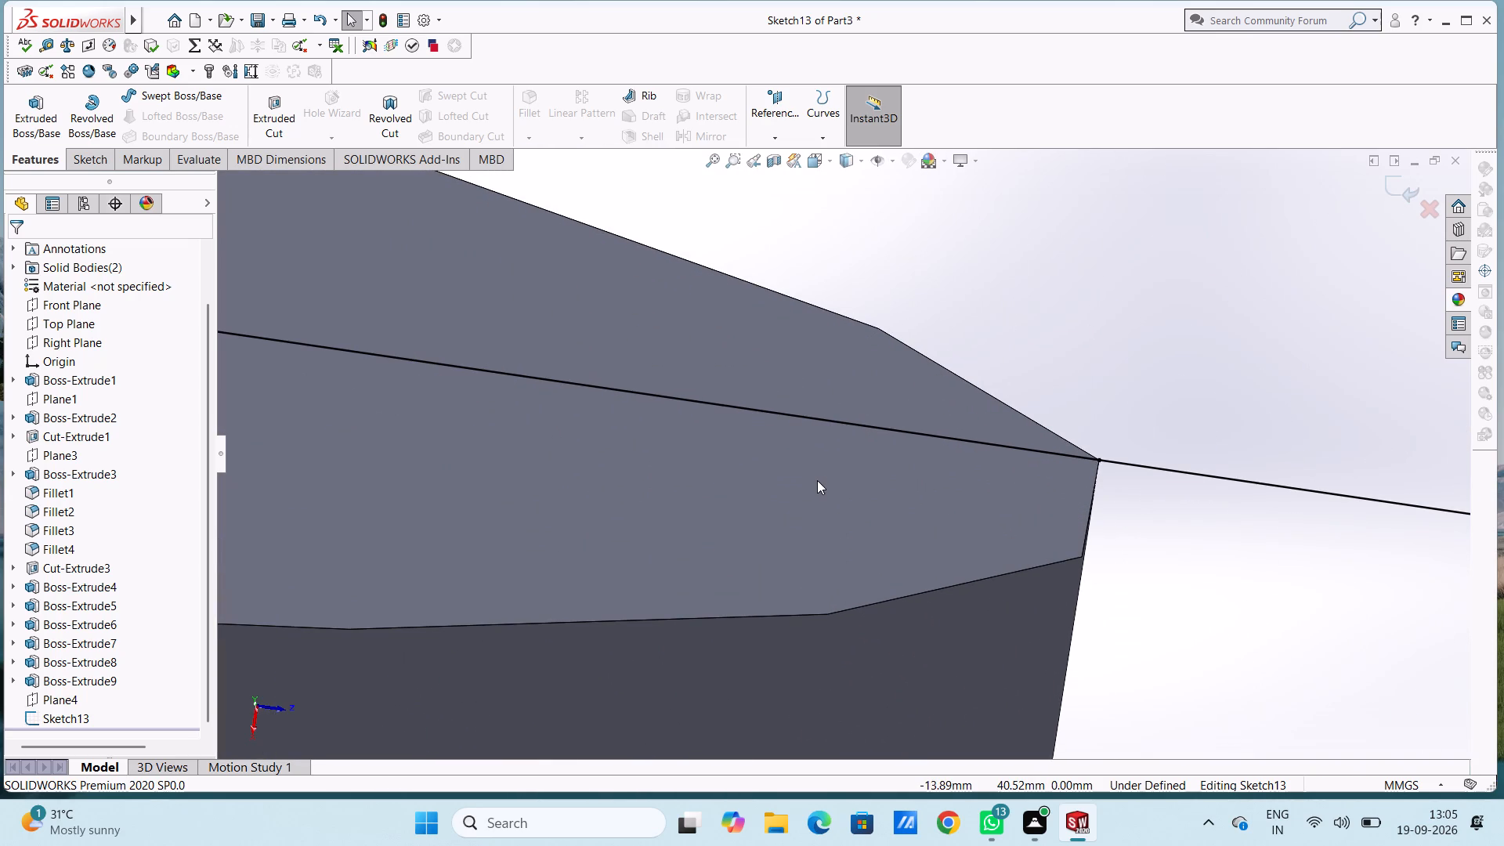
{"action": "scroll", "coordinate": [817, 480], "scroll_direction": "up", "scroll_amount": 5}
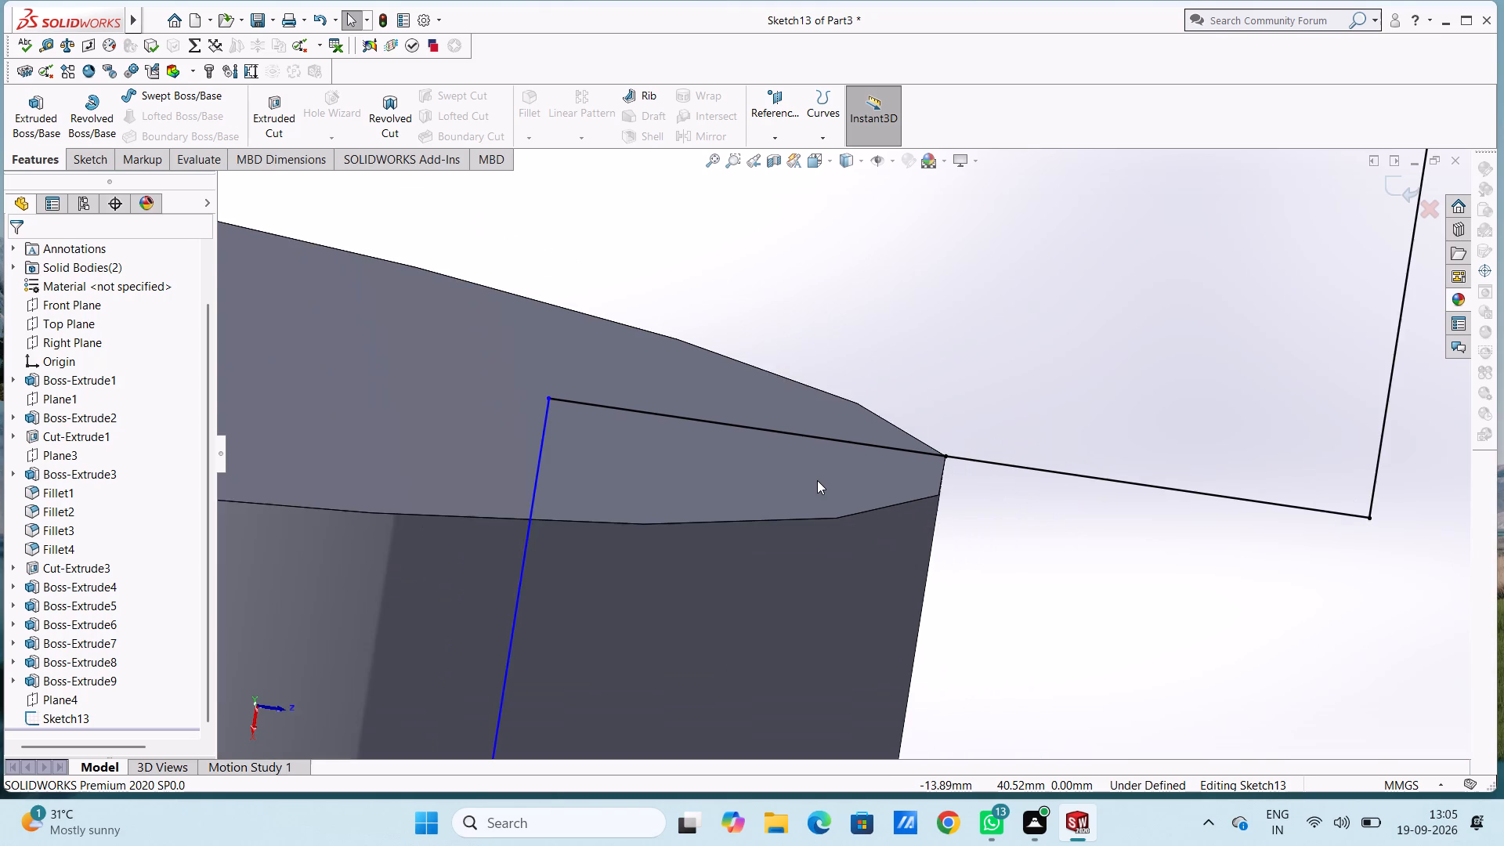
{"action": "scroll", "coordinate": [817, 479], "scroll_direction": "up", "scroll_amount": 12}
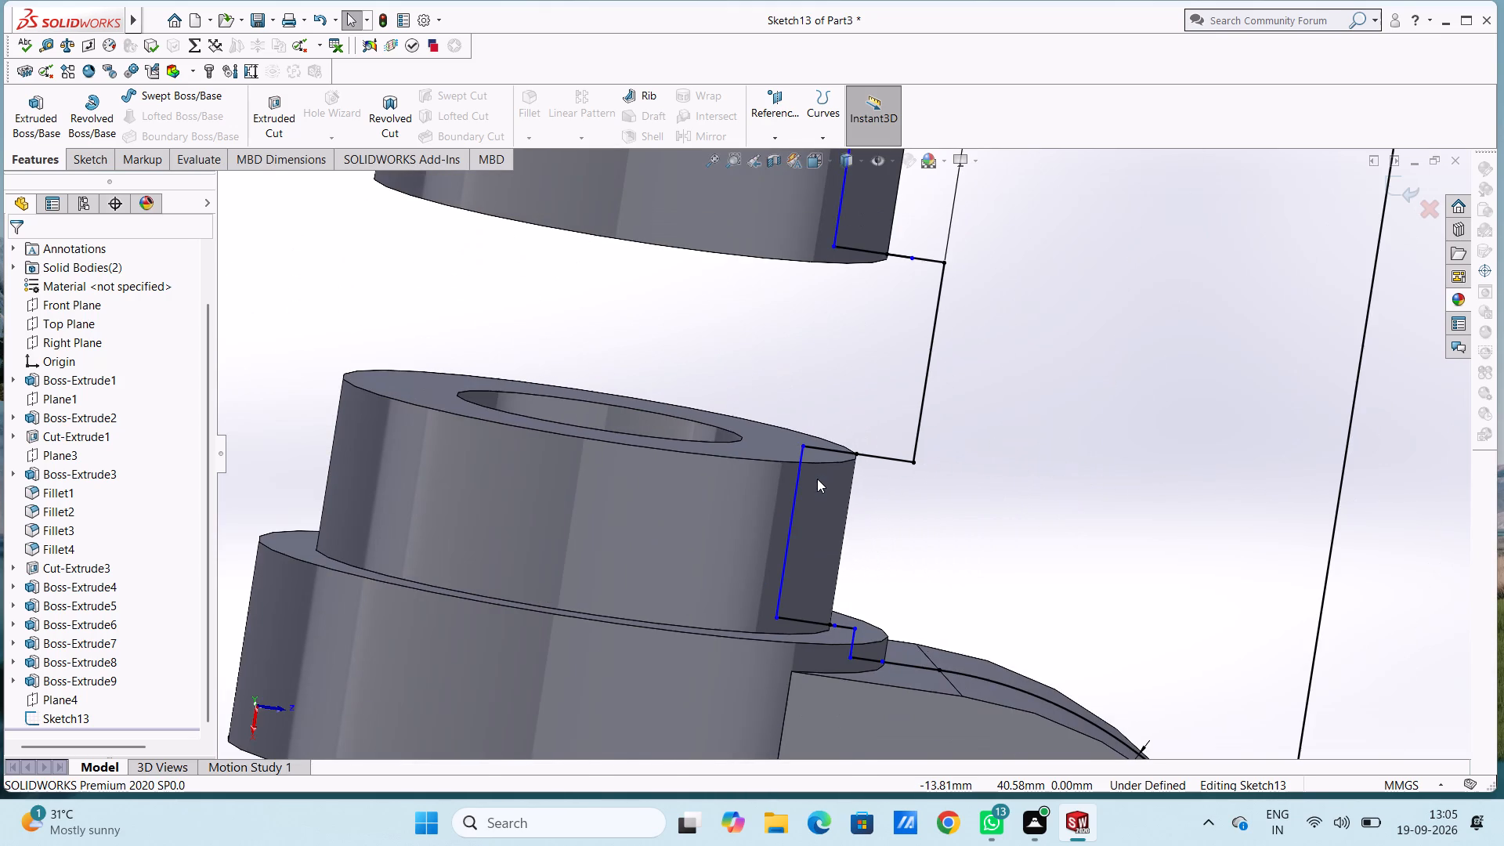
{"action": "scroll", "coordinate": [817, 479], "scroll_direction": "up", "scroll_amount": 4}
{"action": "scroll", "coordinate": [911, 316], "scroll_direction": "down", "scroll_amount": 6}
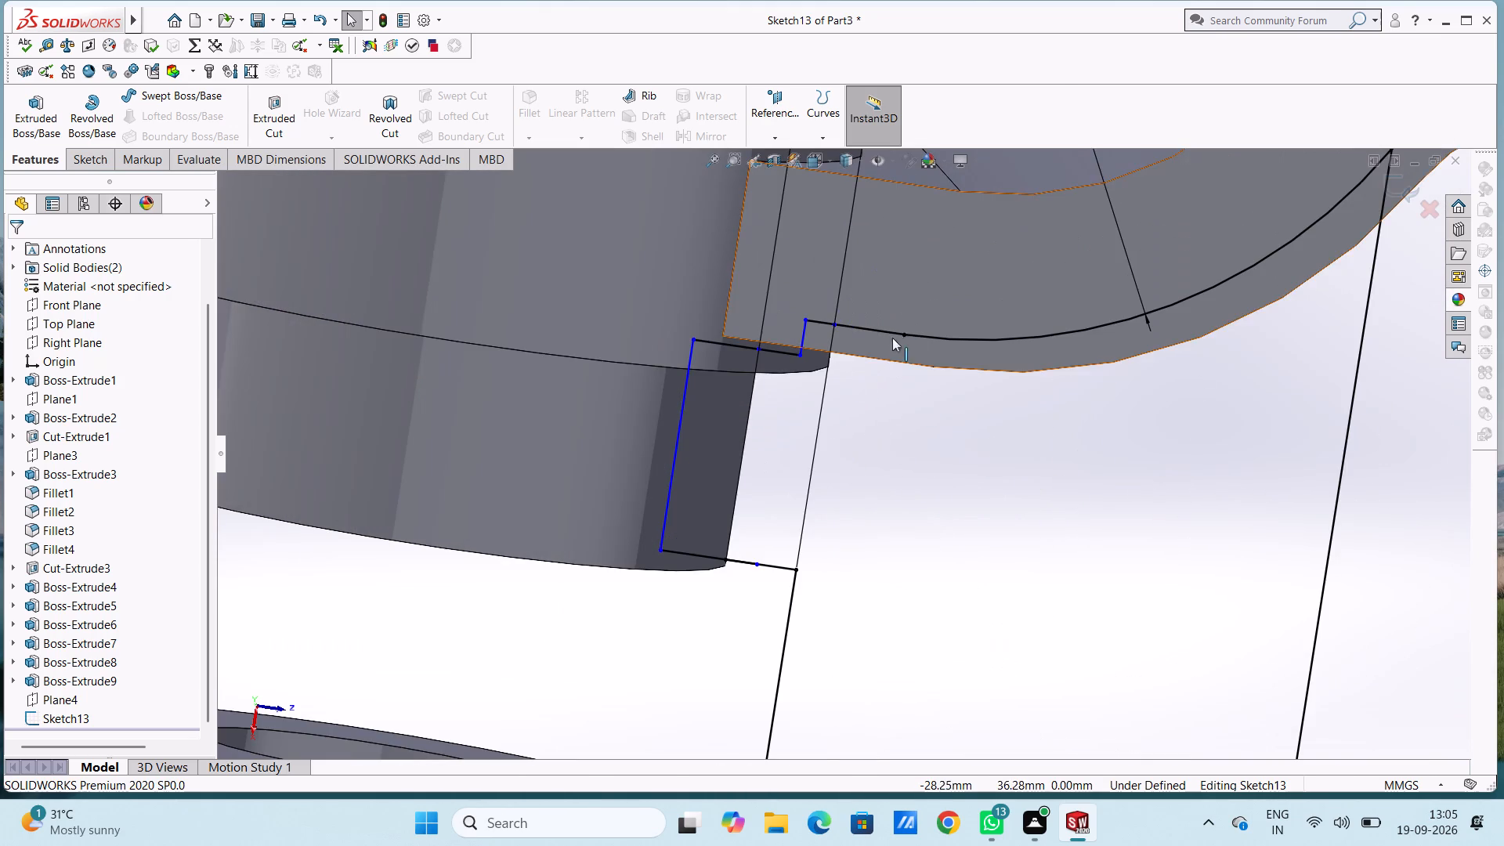
{"action": "scroll", "coordinate": [891, 347], "scroll_direction": "down", "scroll_amount": 4}
{"action": "scroll", "coordinate": [618, 390], "scroll_direction": "down", "scroll_amount": 4}
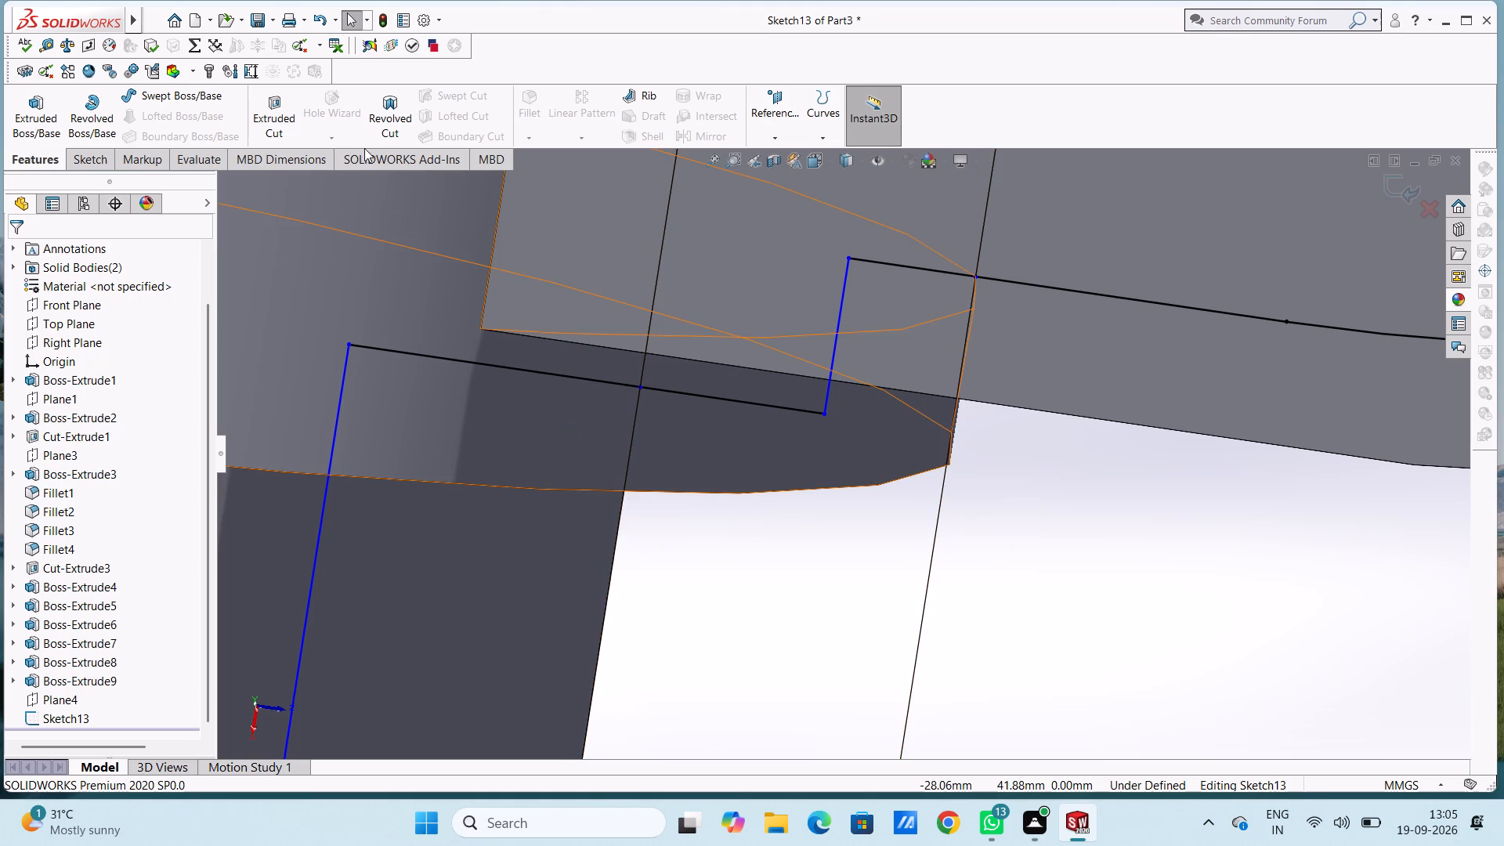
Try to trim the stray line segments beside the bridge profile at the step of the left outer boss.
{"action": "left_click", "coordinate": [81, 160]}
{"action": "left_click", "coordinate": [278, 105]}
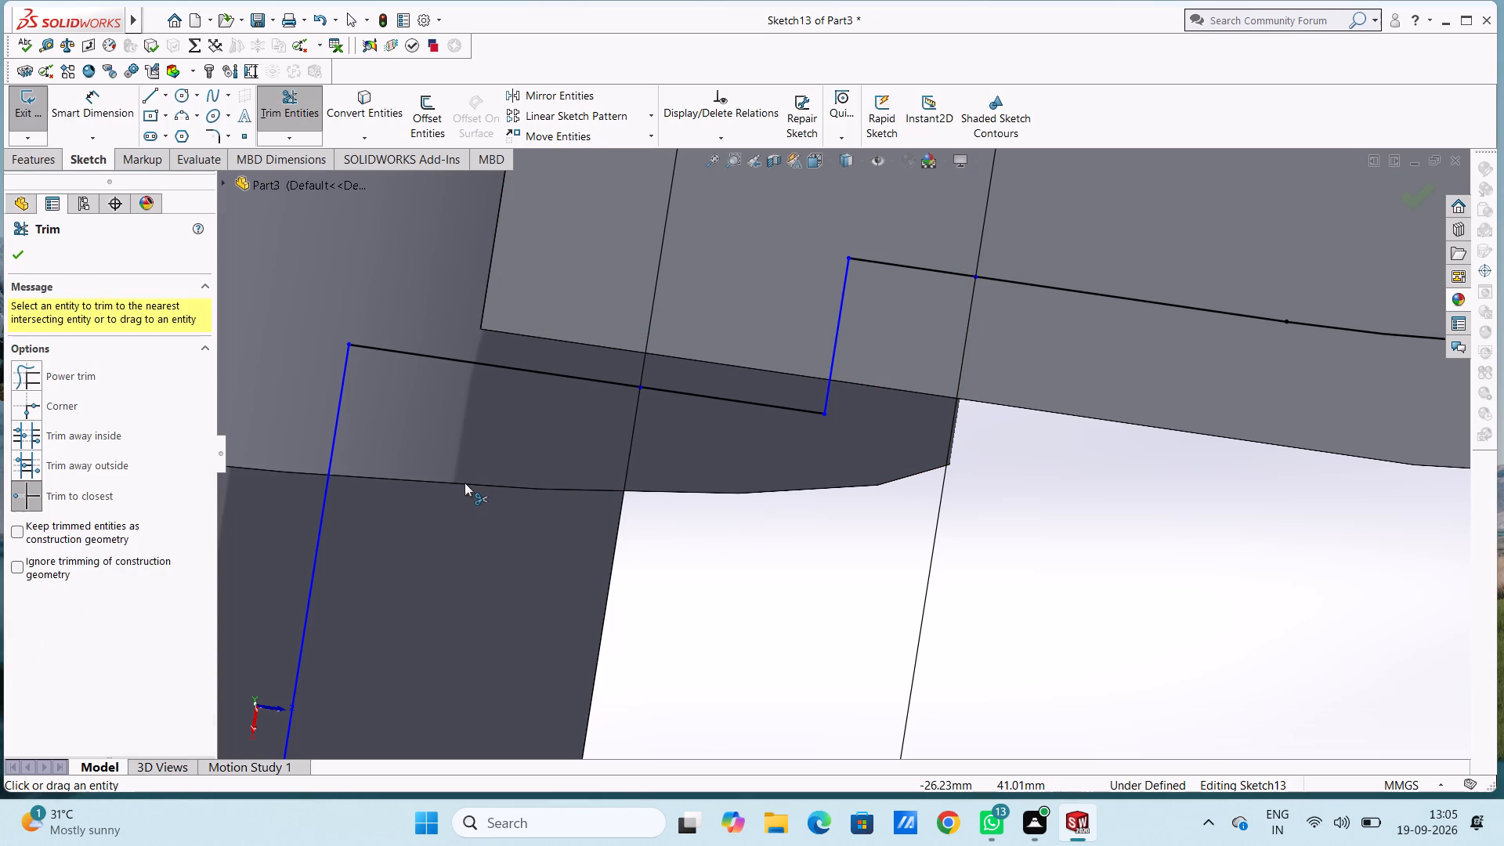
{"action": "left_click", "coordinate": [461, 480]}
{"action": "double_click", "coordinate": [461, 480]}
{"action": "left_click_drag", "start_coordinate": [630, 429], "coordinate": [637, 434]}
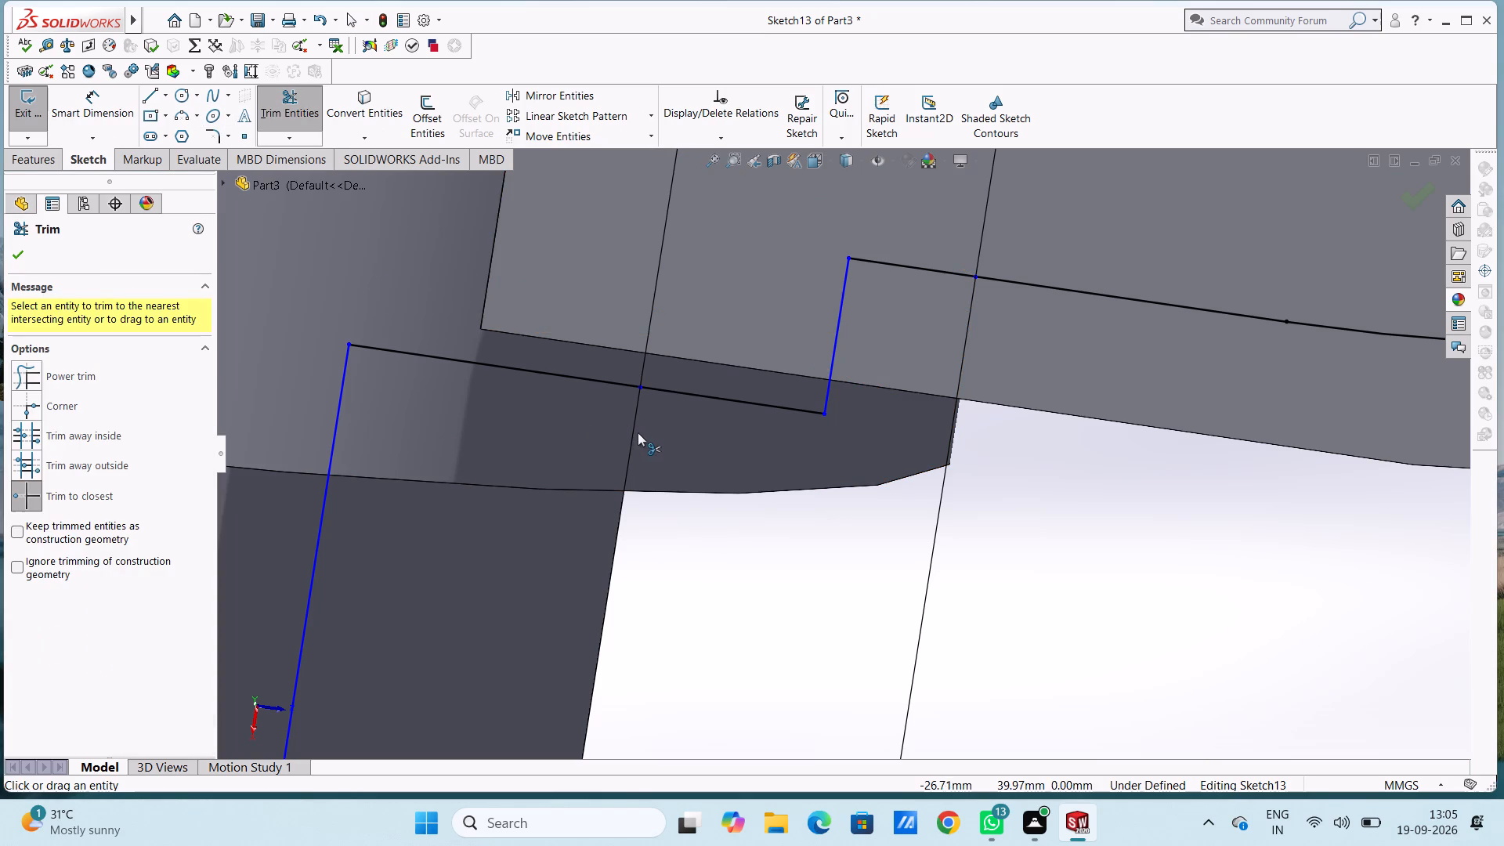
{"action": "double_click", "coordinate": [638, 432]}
Examine the bridge profile's endpoints and short segments around the right inner and outer bosses up to the arm's arc.
{"action": "scroll", "coordinate": [638, 439], "scroll_direction": "up", "scroll_amount": 10}
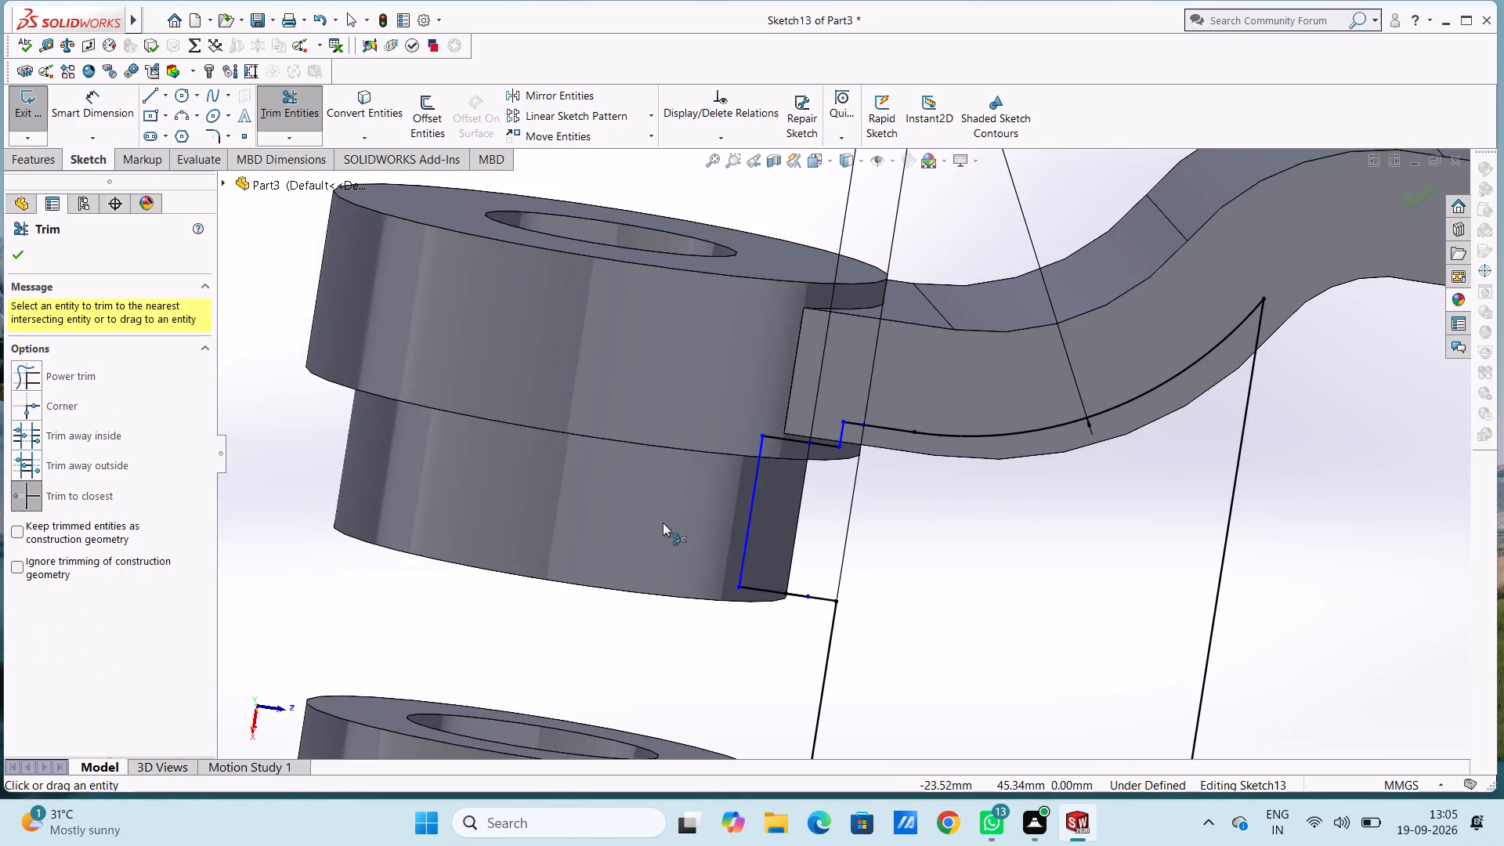
{"action": "scroll", "coordinate": [664, 530], "scroll_direction": "up", "scroll_amount": 4}
{"action": "middle_click_drag", "start_coordinate": [779, 506], "coordinate": [738, 396]}
{"action": "scroll", "coordinate": [732, 396], "scroll_direction": "up", "scroll_amount": 1}
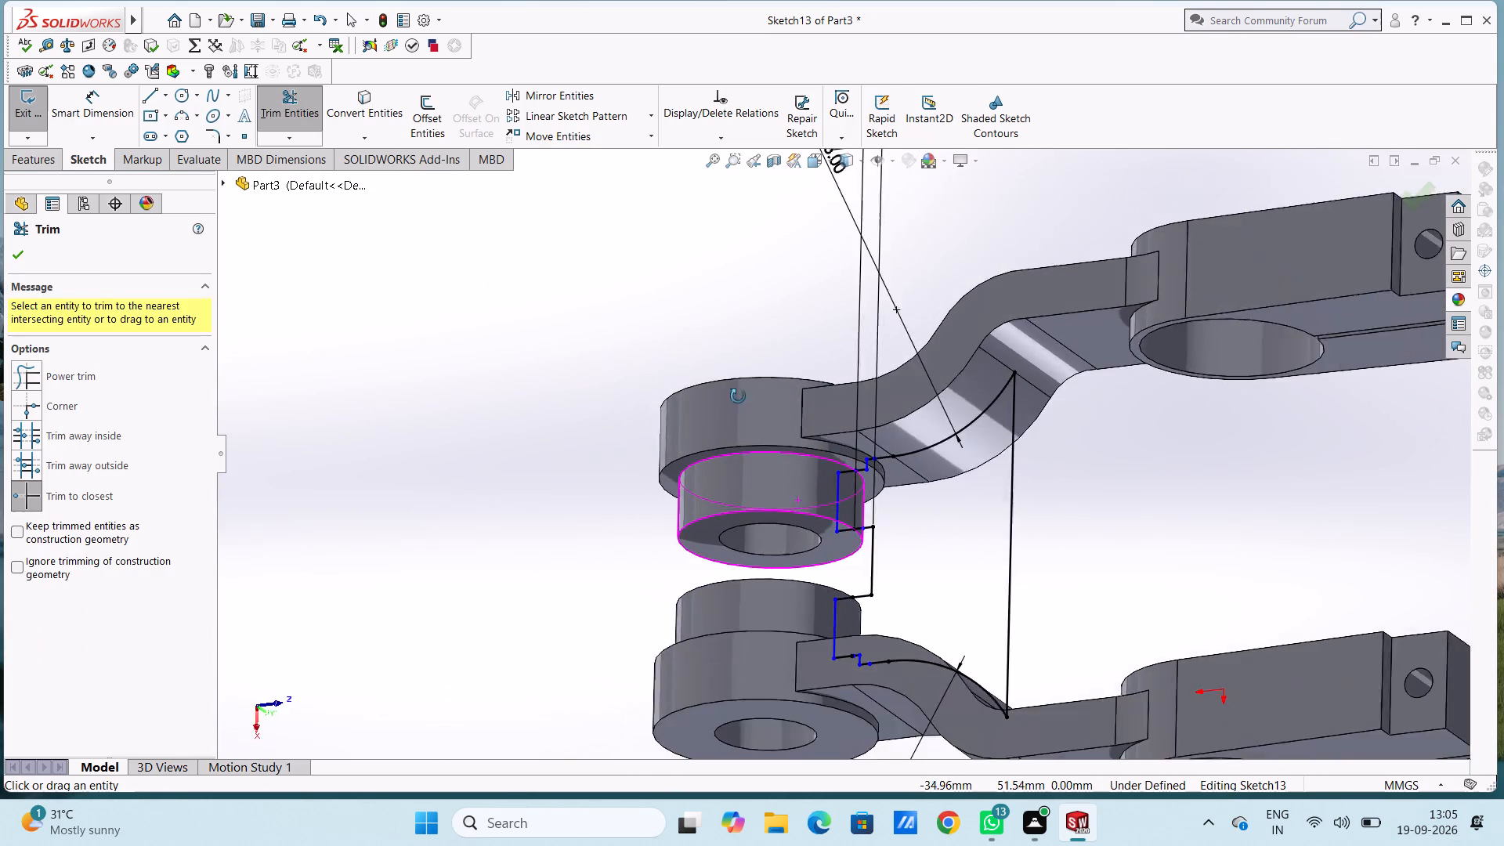
{"action": "middle_click_drag", "start_coordinate": [738, 396], "coordinate": [779, 468]}
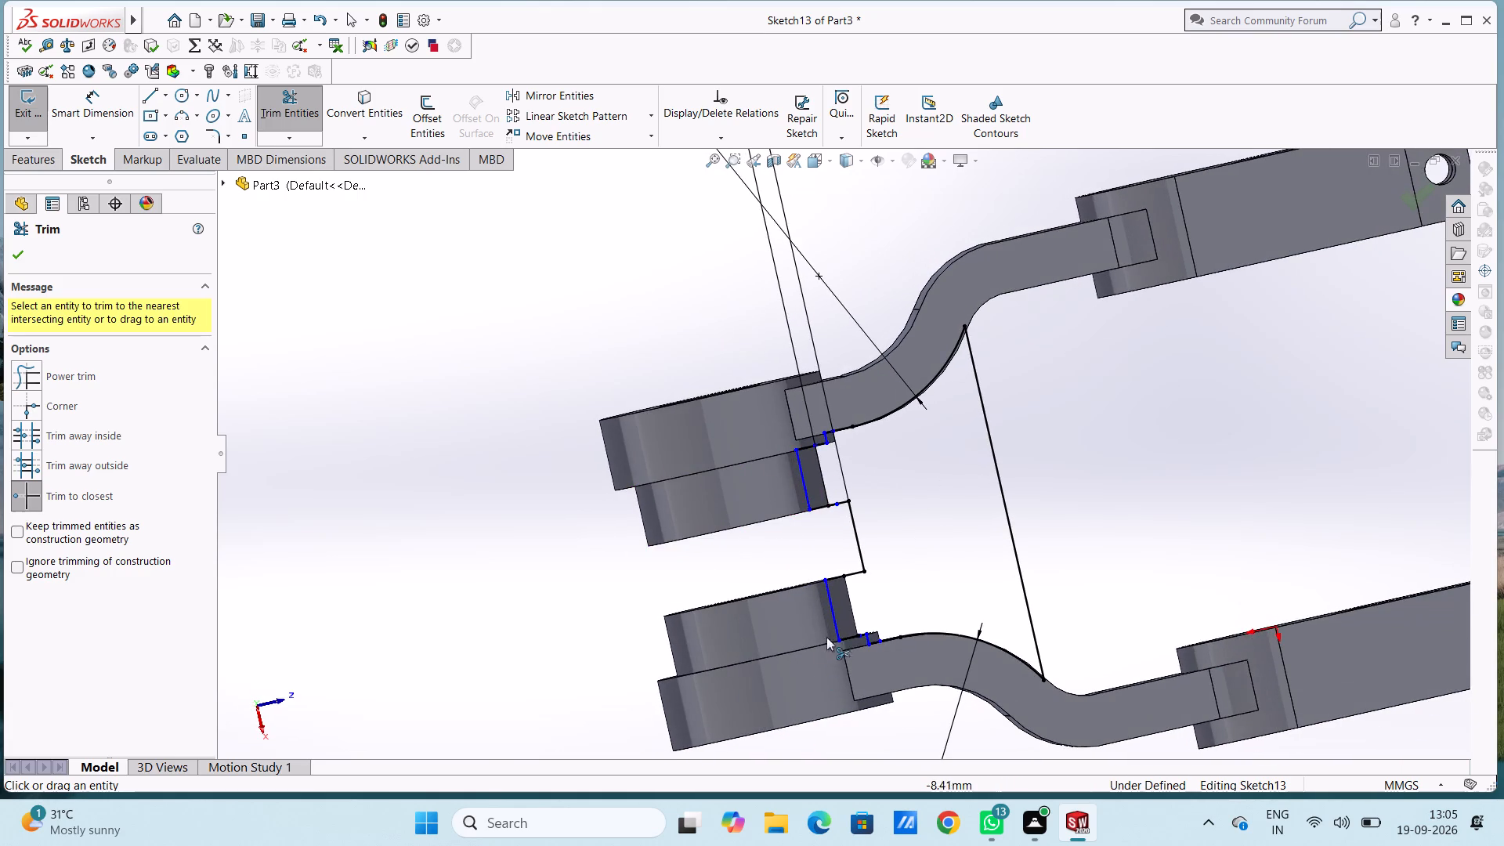
{"action": "scroll", "coordinate": [862, 618], "scroll_direction": "down", "scroll_amount": 8}
{"action": "scroll", "coordinate": [801, 584], "scroll_direction": "down", "scroll_amount": 12}
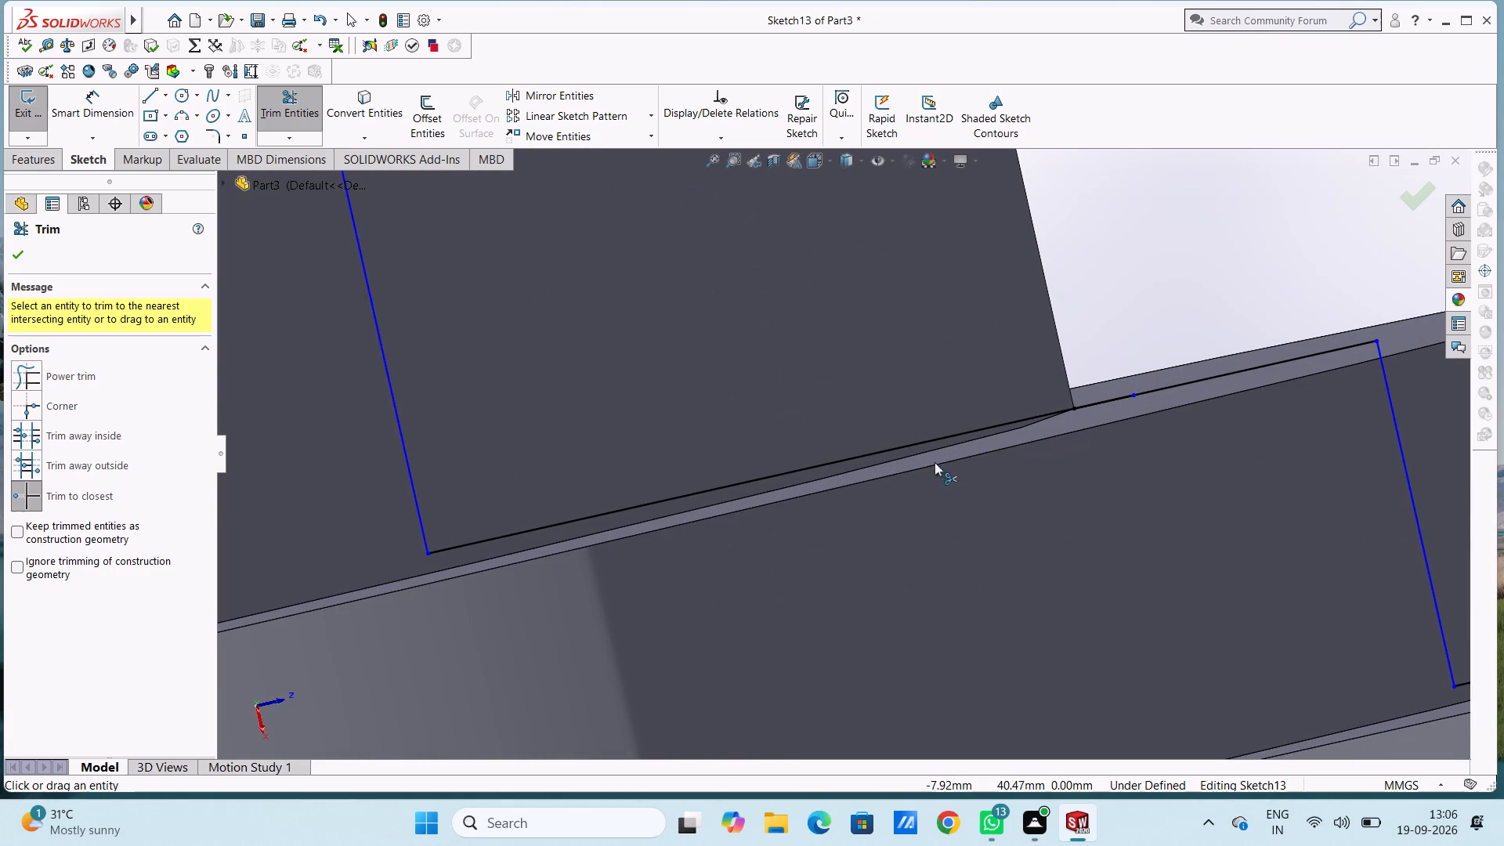
{"action": "scroll", "coordinate": [378, 547], "scroll_direction": "down", "scroll_amount": 7}
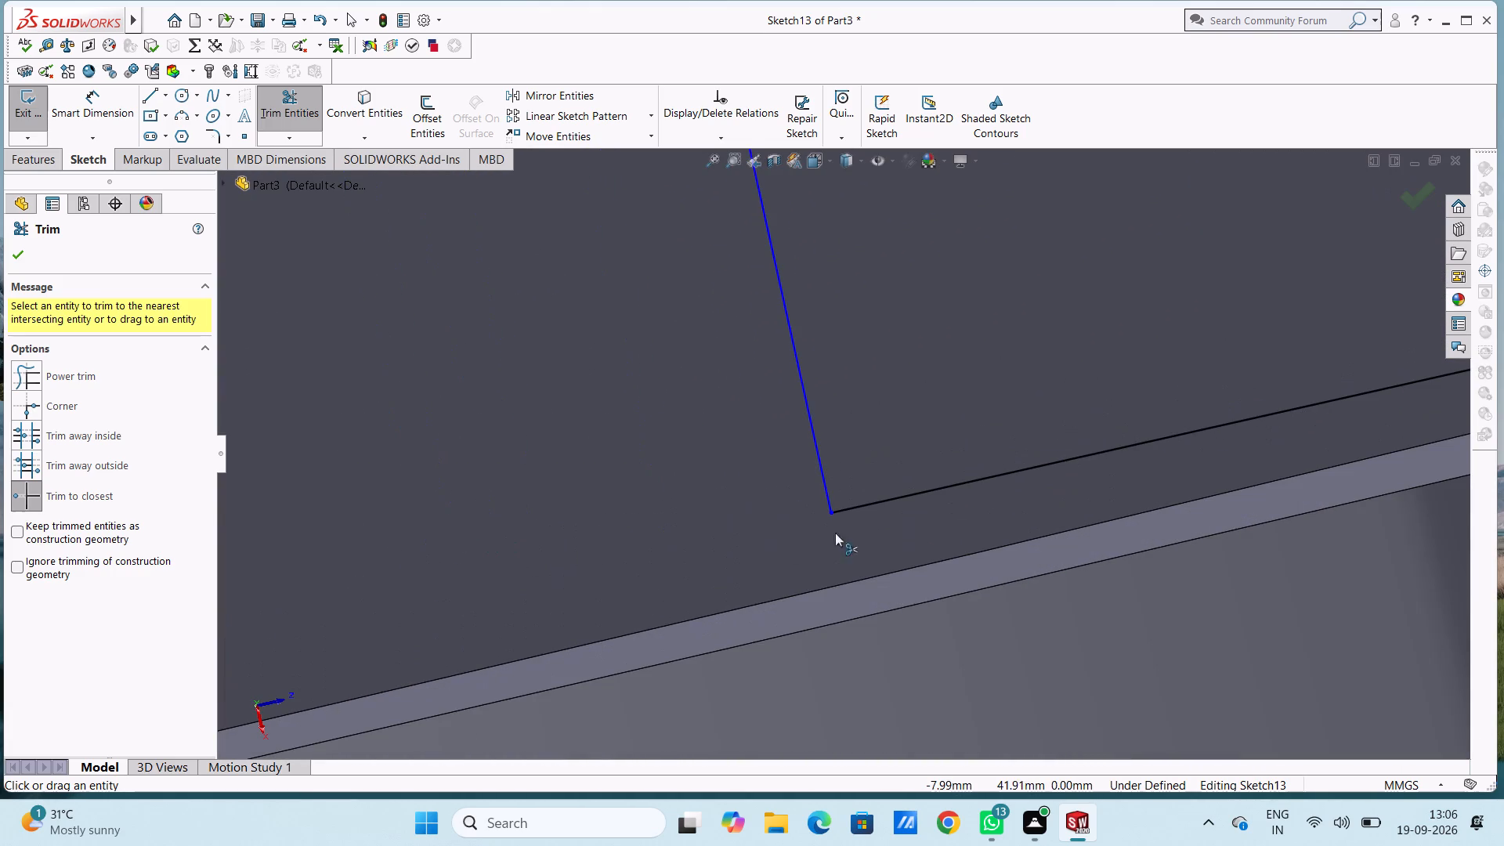
{"action": "scroll", "coordinate": [884, 527], "scroll_direction": "up", "scroll_amount": 18}
{"action": "scroll", "coordinate": [1028, 495], "scroll_direction": "down", "scroll_amount": 5}
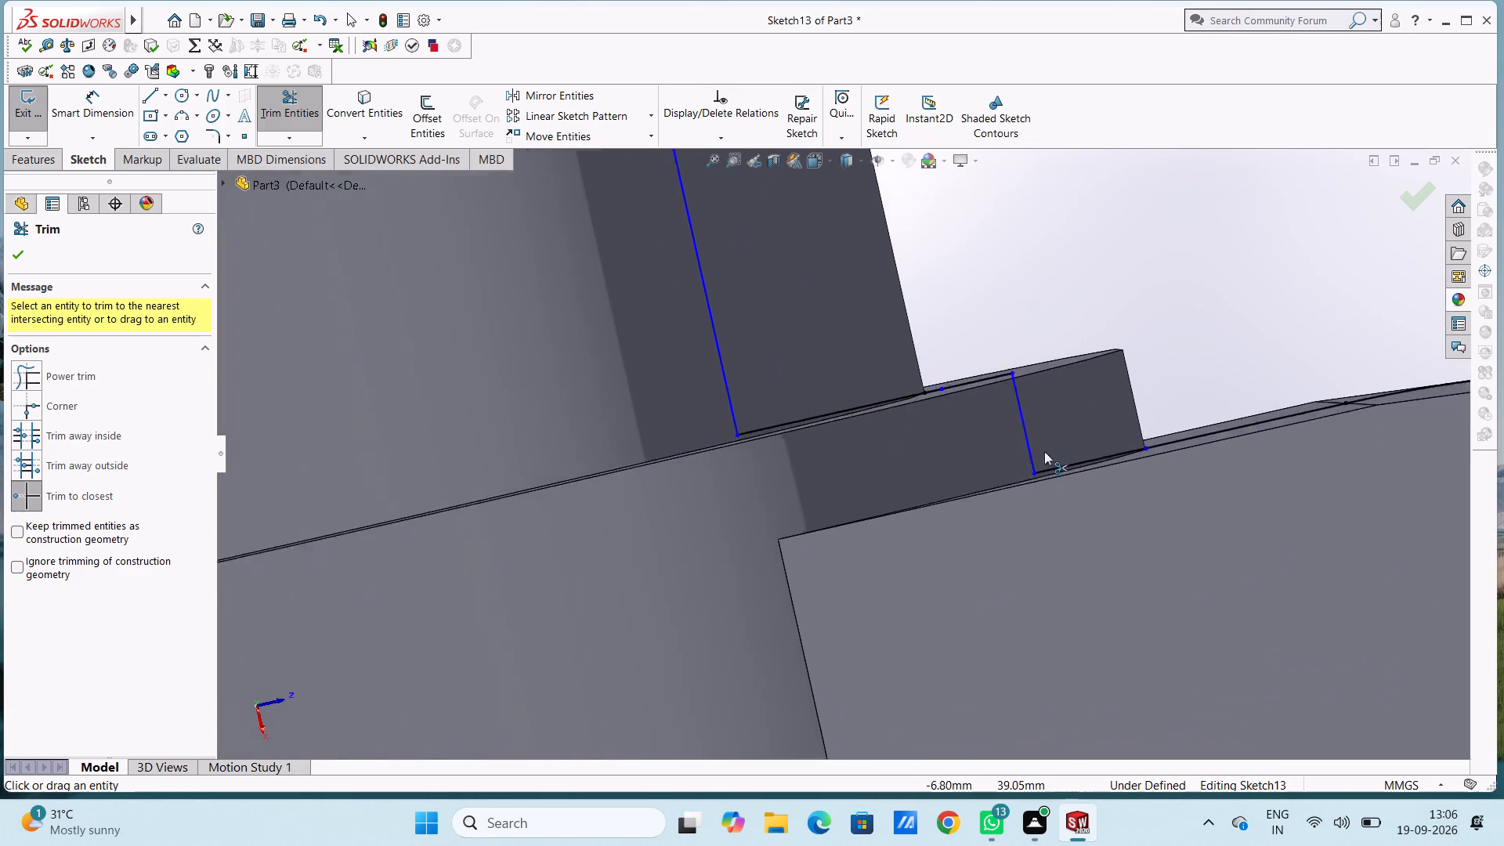
{"action": "scroll", "coordinate": [1095, 378], "scroll_direction": "down", "scroll_amount": 6}
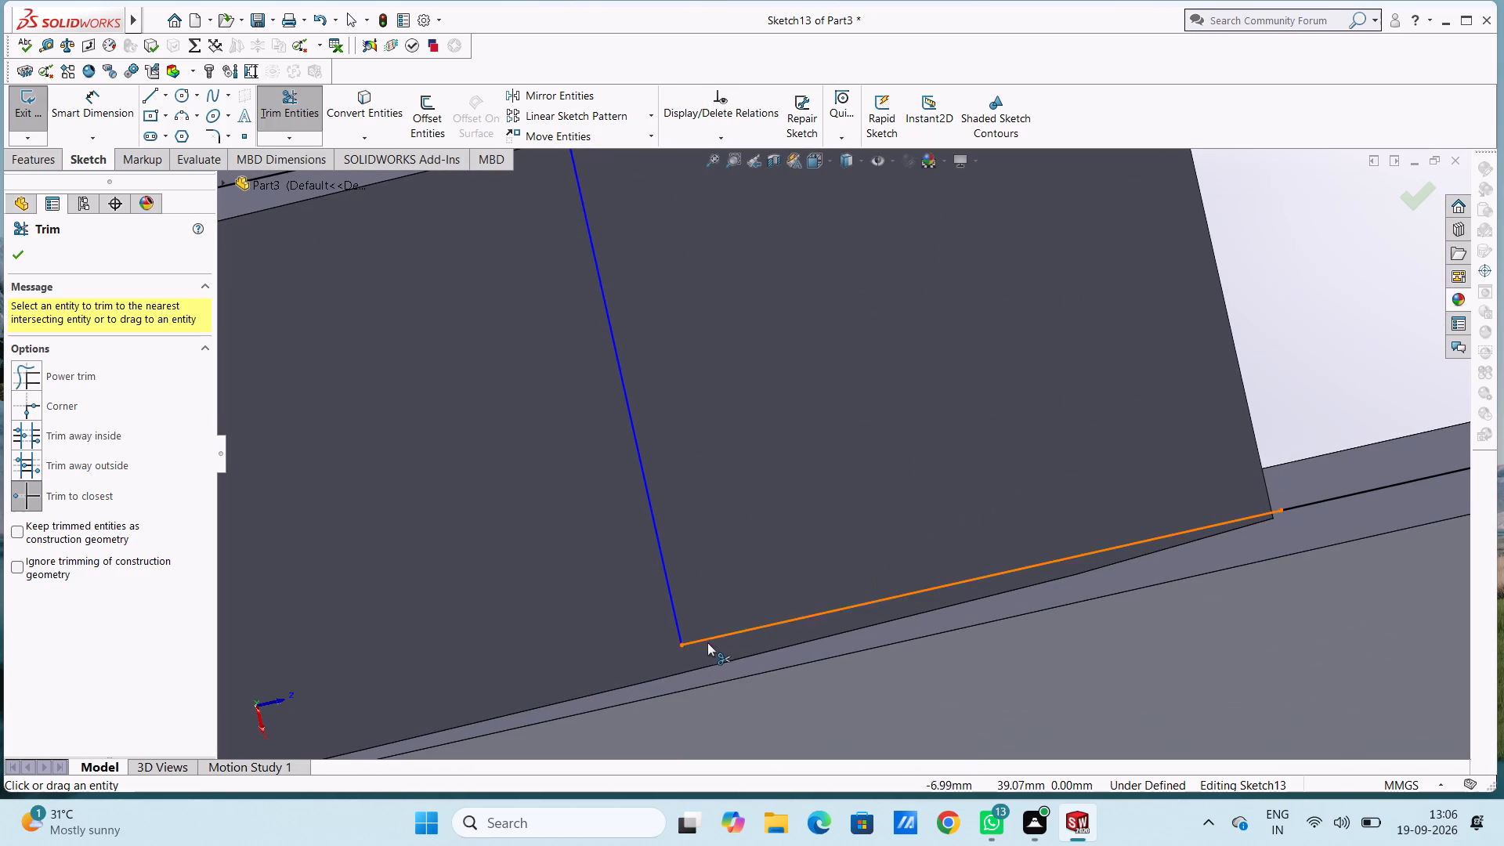
{"action": "scroll", "coordinate": [1347, 518], "scroll_direction": "down", "scroll_amount": 8}
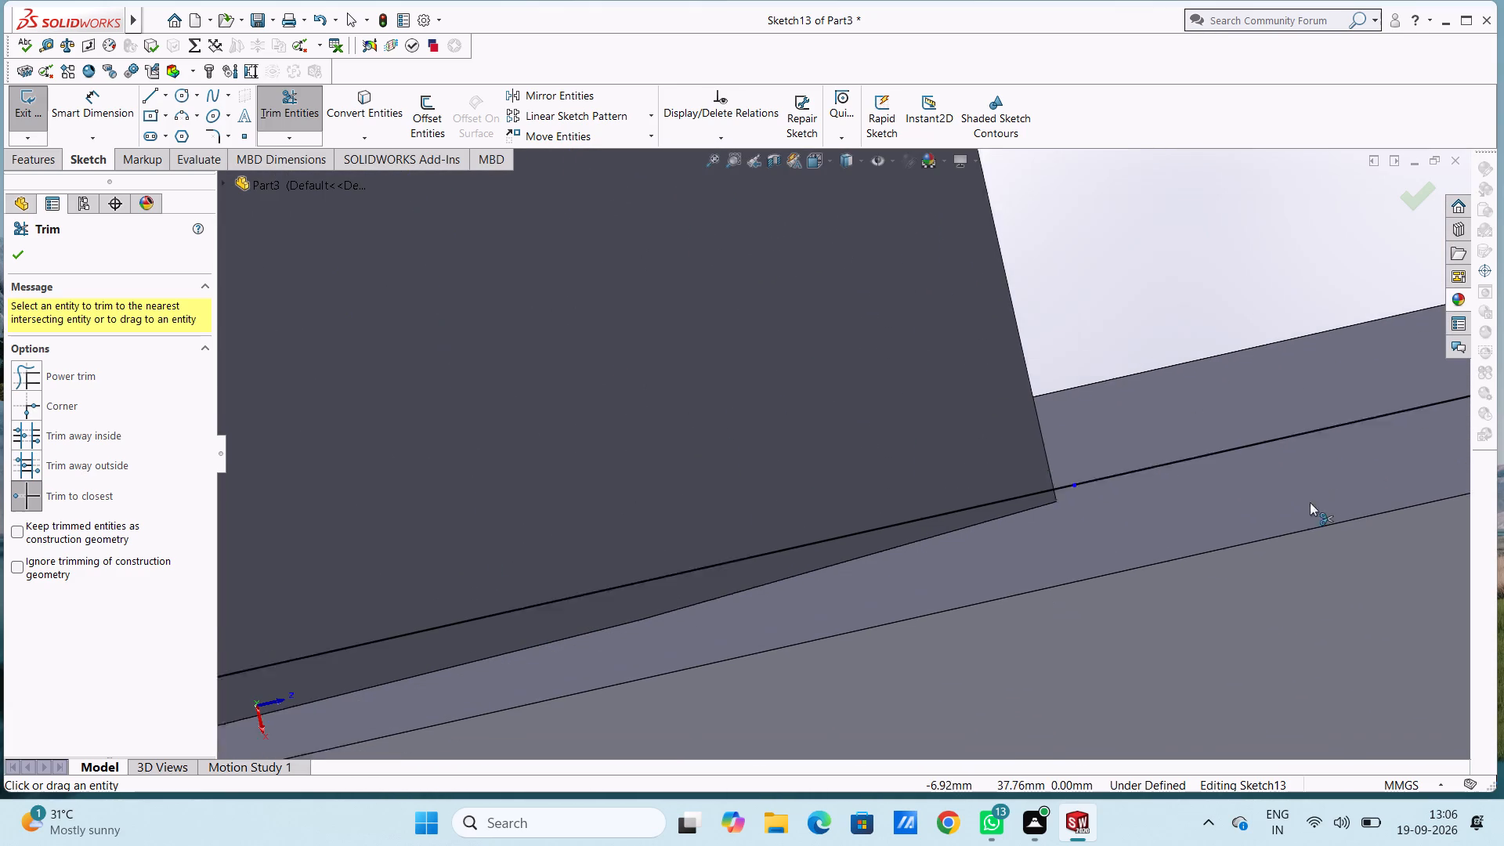
{"action": "scroll", "coordinate": [659, 439], "scroll_direction": "down", "scroll_amount": 3}
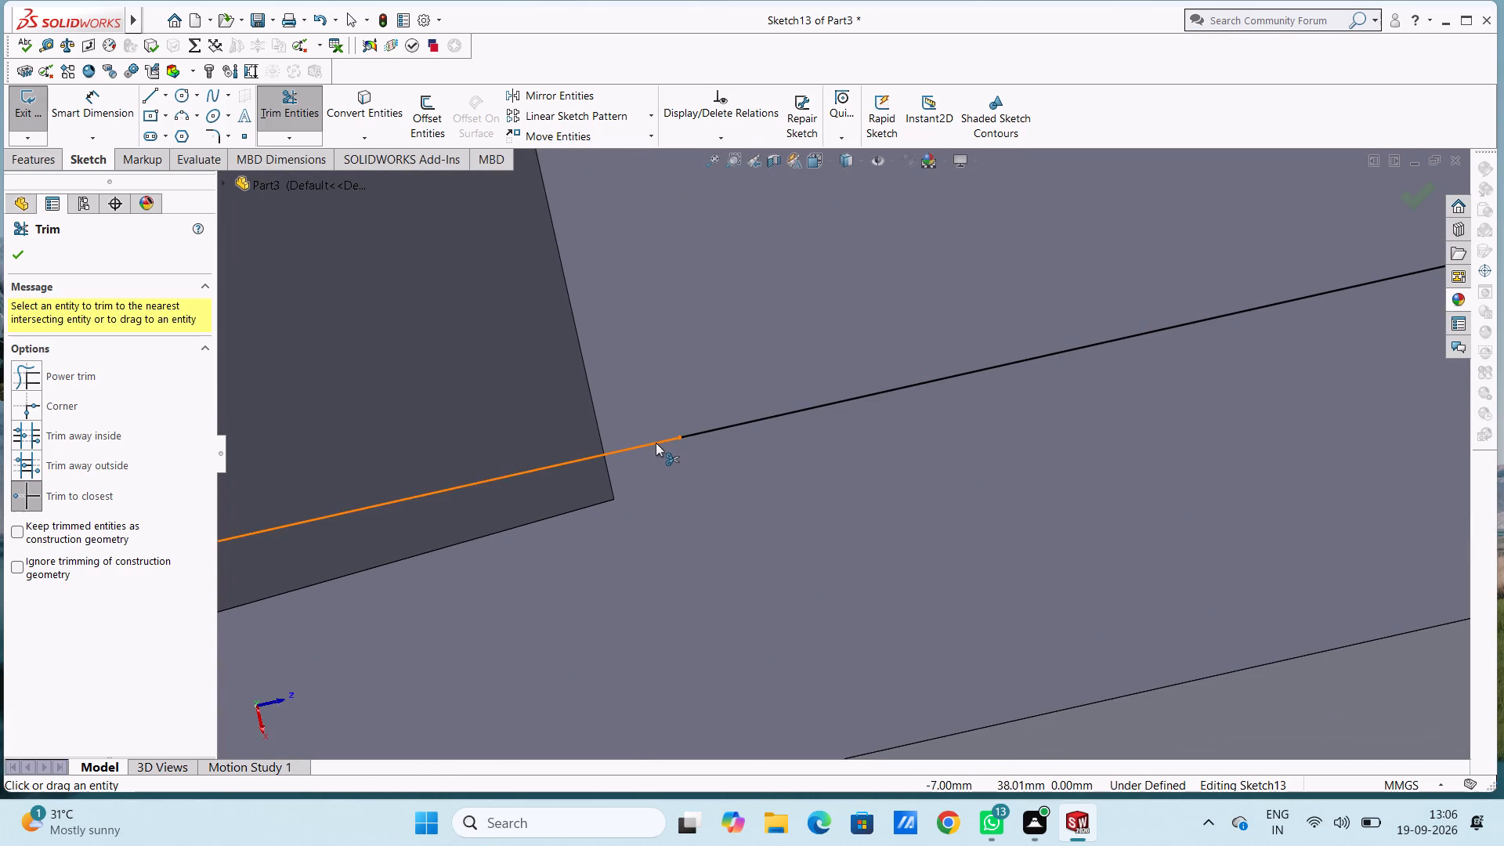
{"action": "scroll", "coordinate": [656, 443], "scroll_direction": "up", "scroll_amount": 17}
{"action": "scroll", "coordinate": [649, 445], "scroll_direction": "up", "scroll_amount": 4}
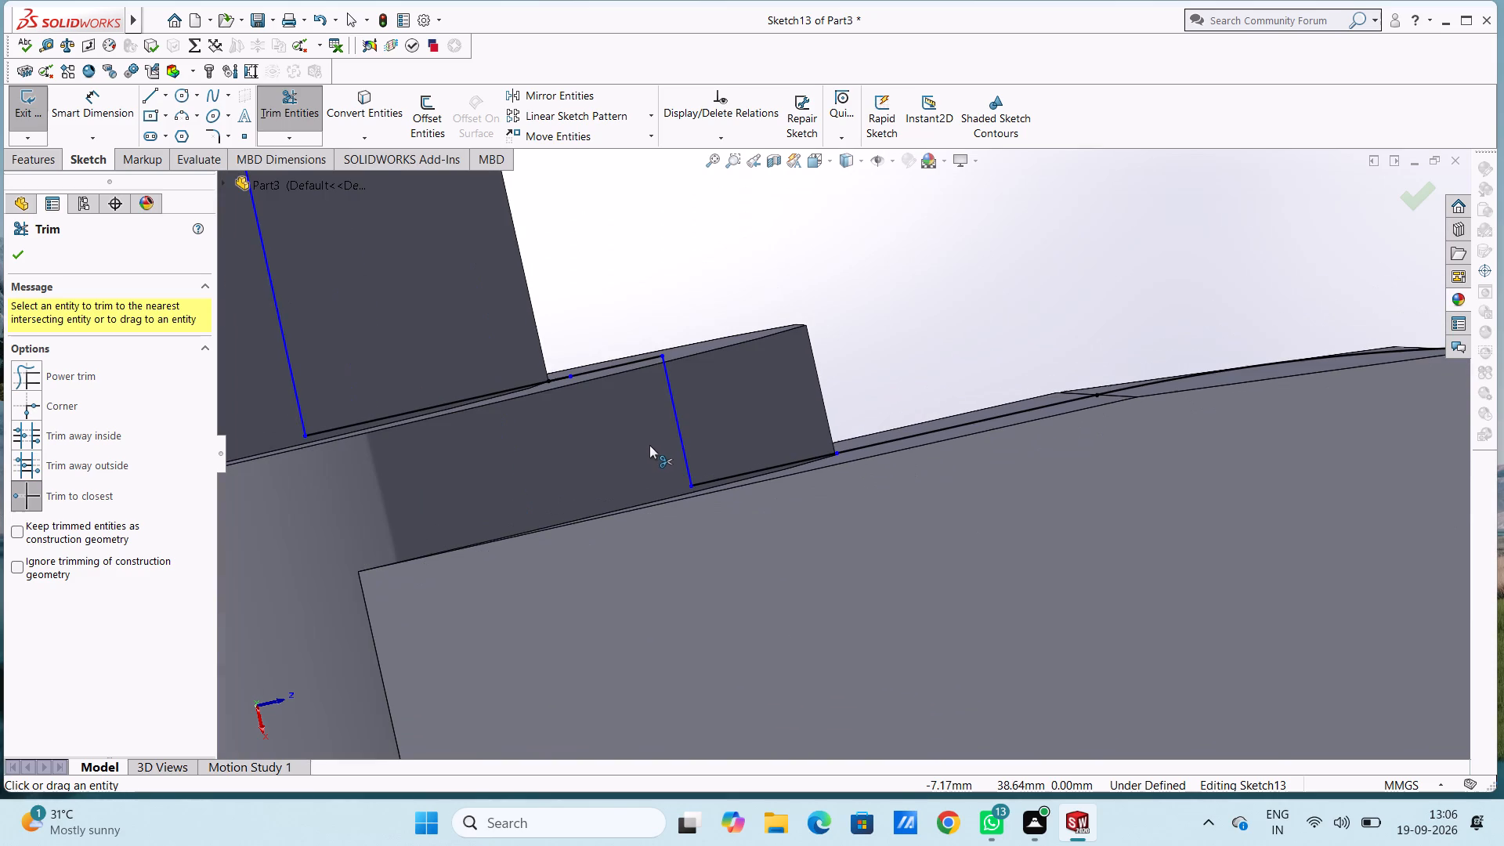
{"action": "scroll", "coordinate": [1082, 424], "scroll_direction": "down", "scroll_amount": 6}
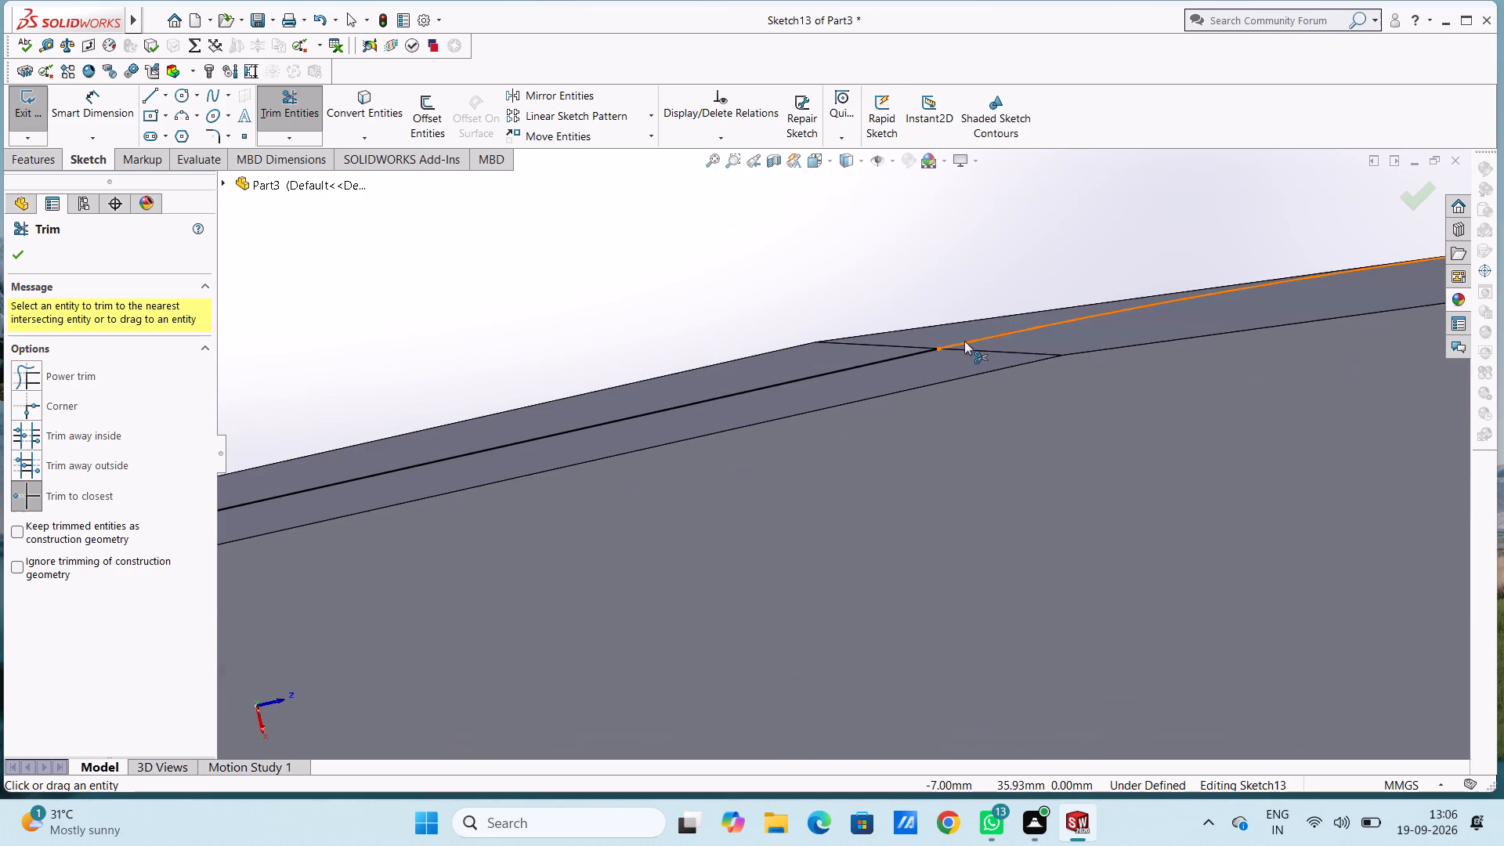
{"action": "scroll", "coordinate": [962, 345], "scroll_direction": "down", "scroll_amount": 5}
{"action": "scroll", "coordinate": [869, 386], "scroll_direction": "up", "scroll_amount": 5}
{"action": "scroll", "coordinate": [303, 446], "scroll_direction": "up", "scroll_amount": 5}
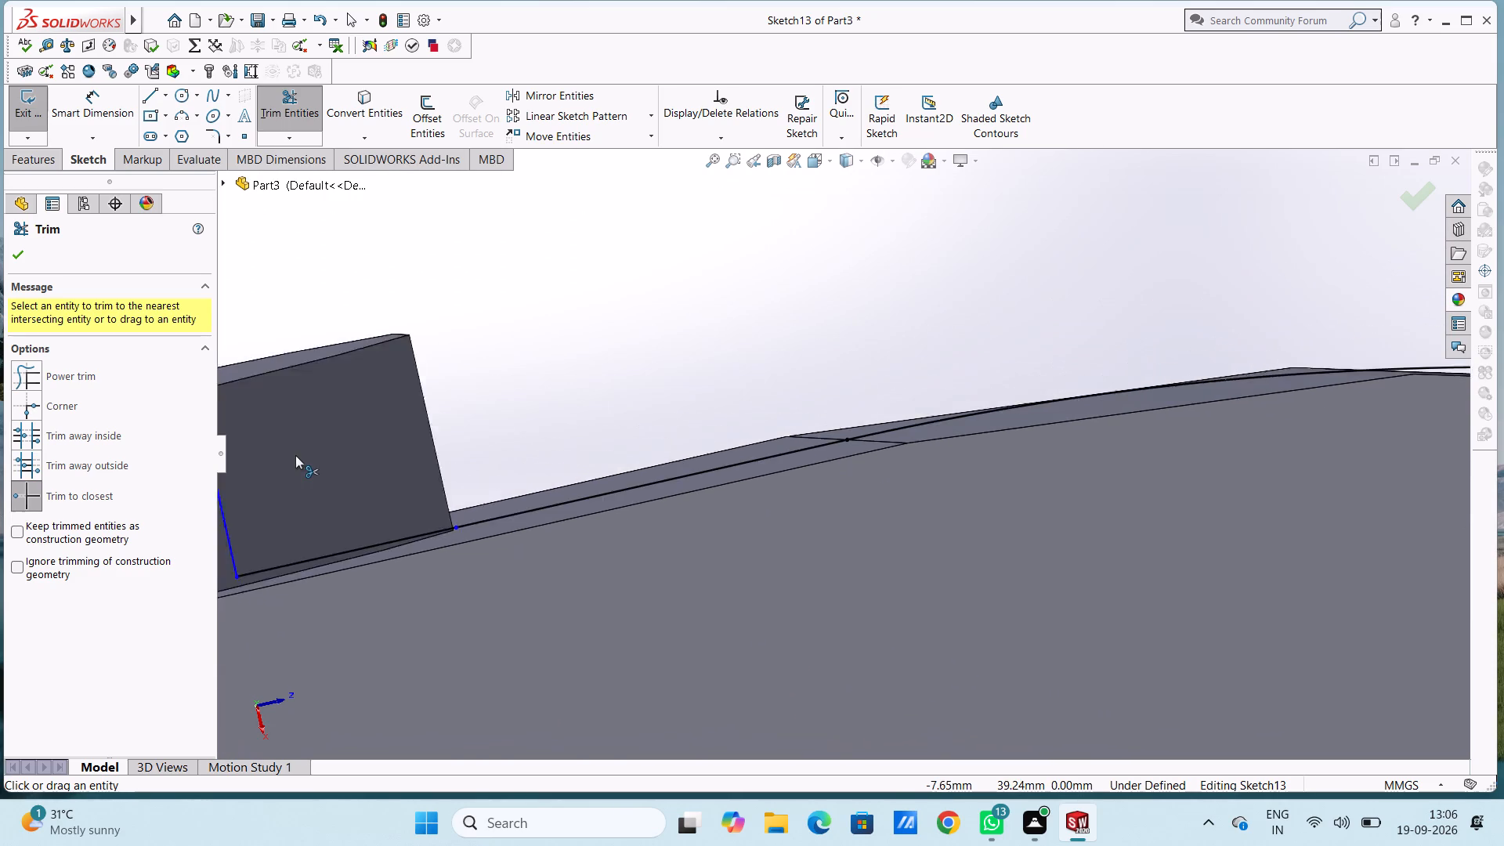
{"action": "scroll", "coordinate": [292, 460], "scroll_direction": "up", "scroll_amount": 6}
Trim the short profile segment on the right outer boss's step, between the inner boss edge and the short connecting line.
{"action": "scroll", "coordinate": [504, 444], "scroll_direction": "down", "scroll_amount": 6}
{"action": "scroll", "coordinate": [851, 446], "scroll_direction": "down", "scroll_amount": 2}
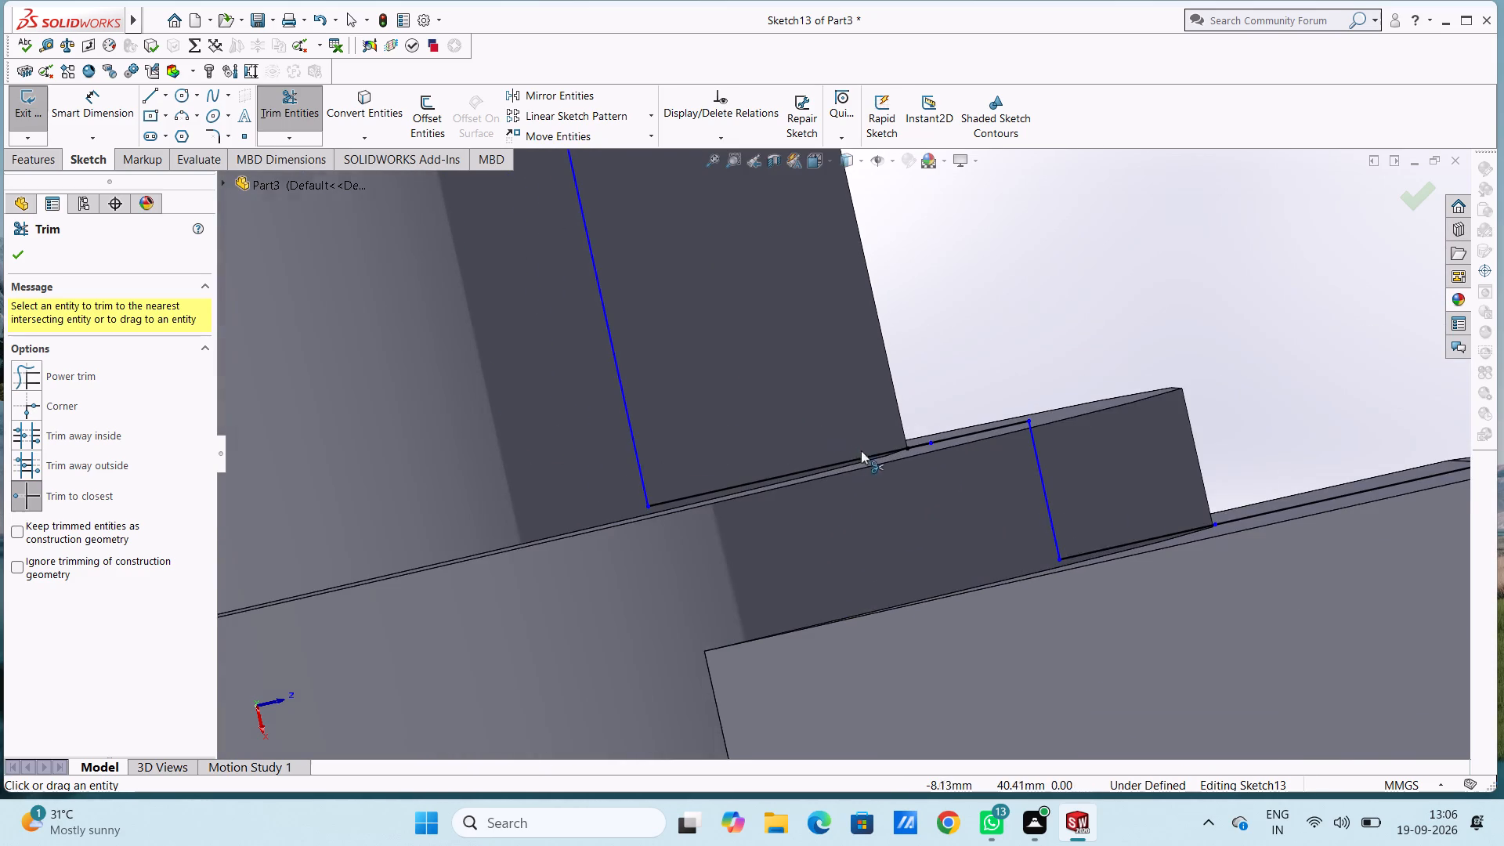
{"action": "scroll", "coordinate": [861, 450], "scroll_direction": "down", "scroll_amount": 3}
{"action": "left_click", "coordinate": [999, 439]}
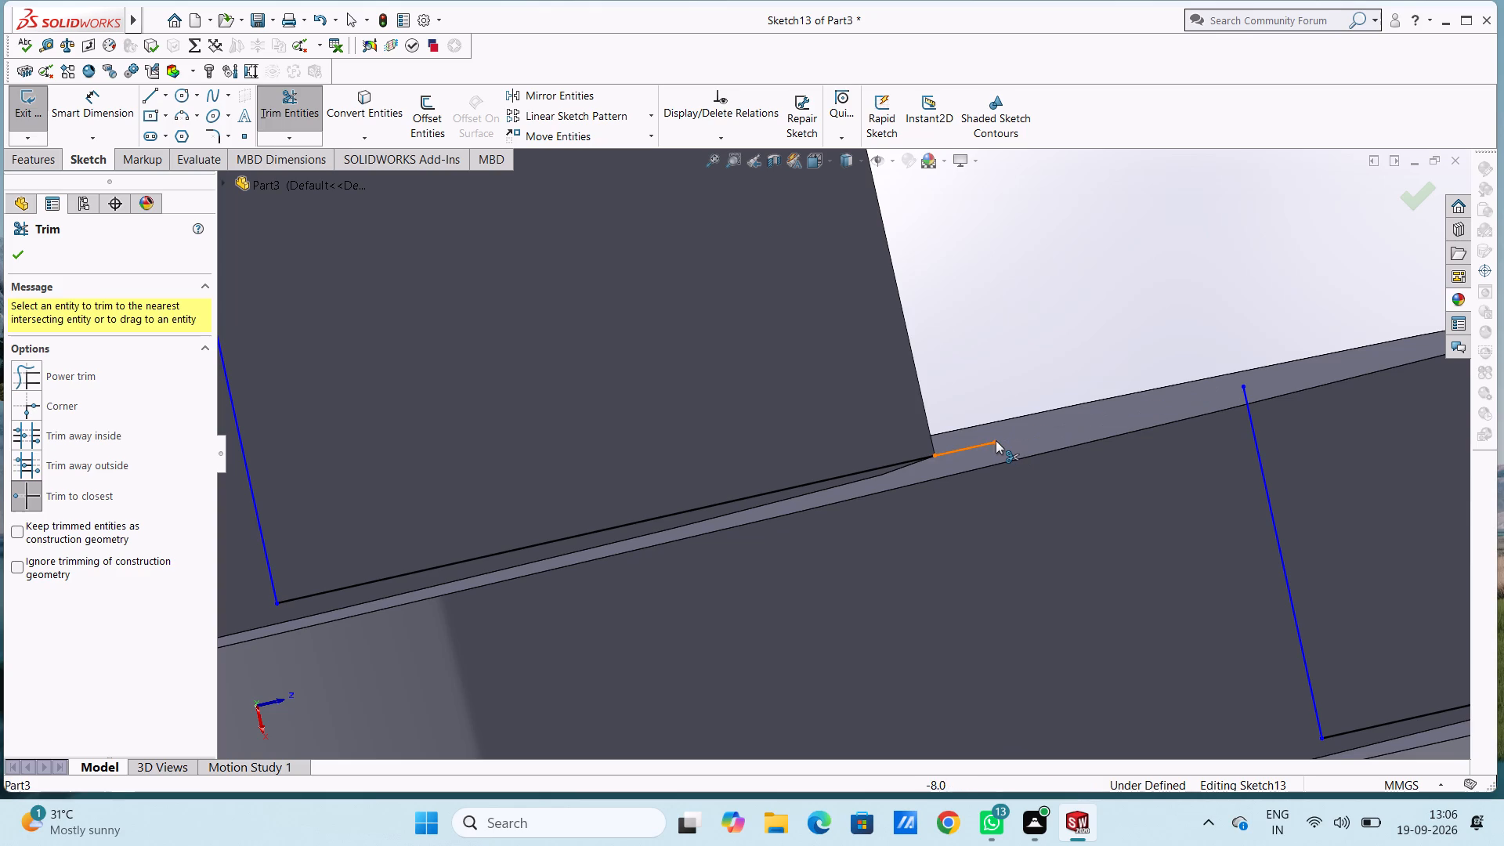
Trim the short overlapping profile segment that extends past the inner boss's corner.
{"action": "left_click", "coordinate": [978, 446]}
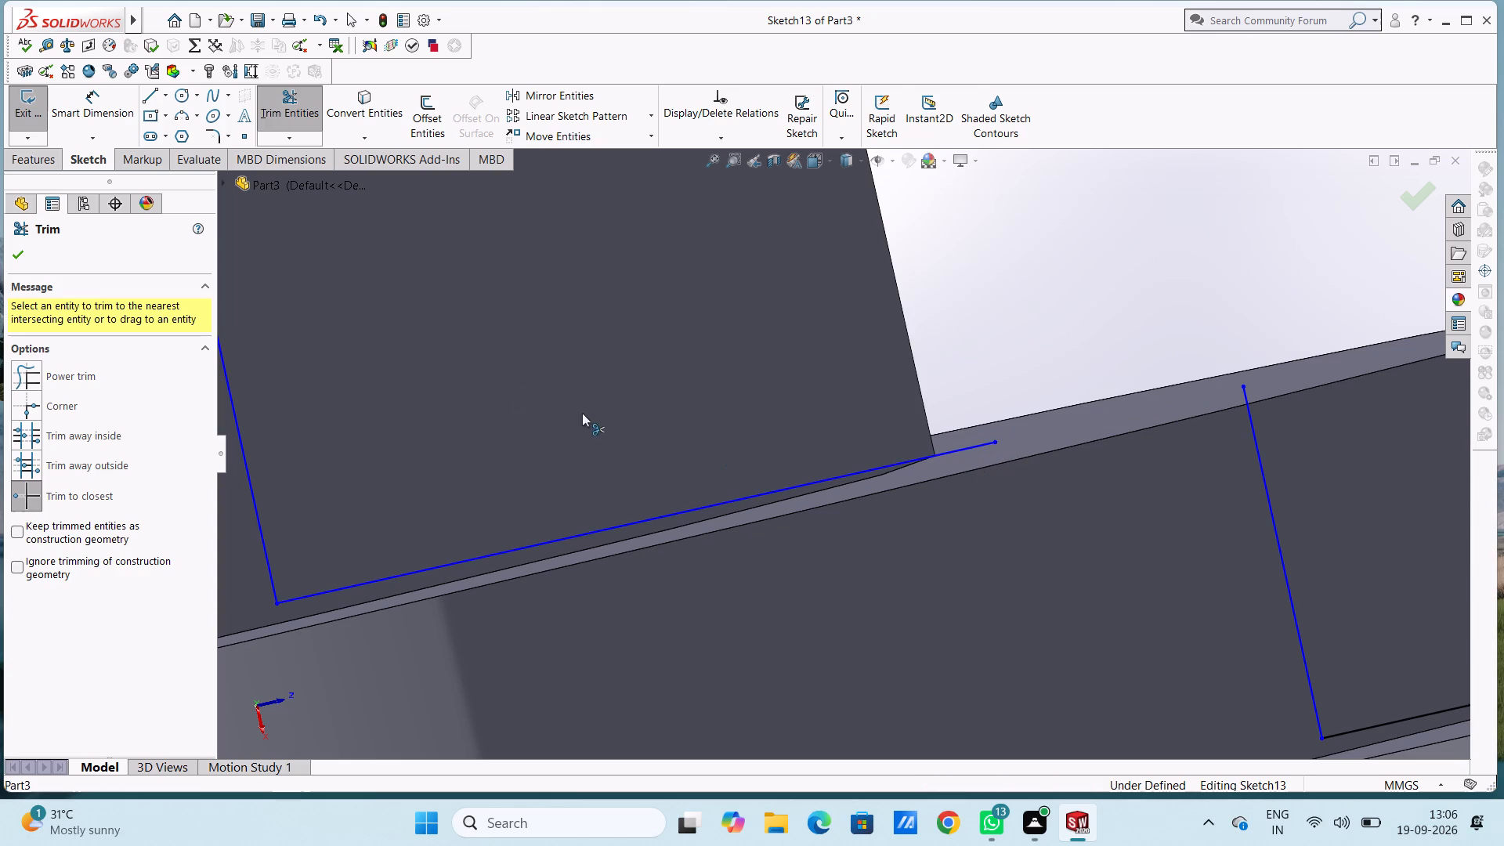
Draw a line about 0.70 mm long joining the open end of the boss step line to the neighbouring profile line's endpoint.
{"action": "left_click", "coordinate": [150, 107]}
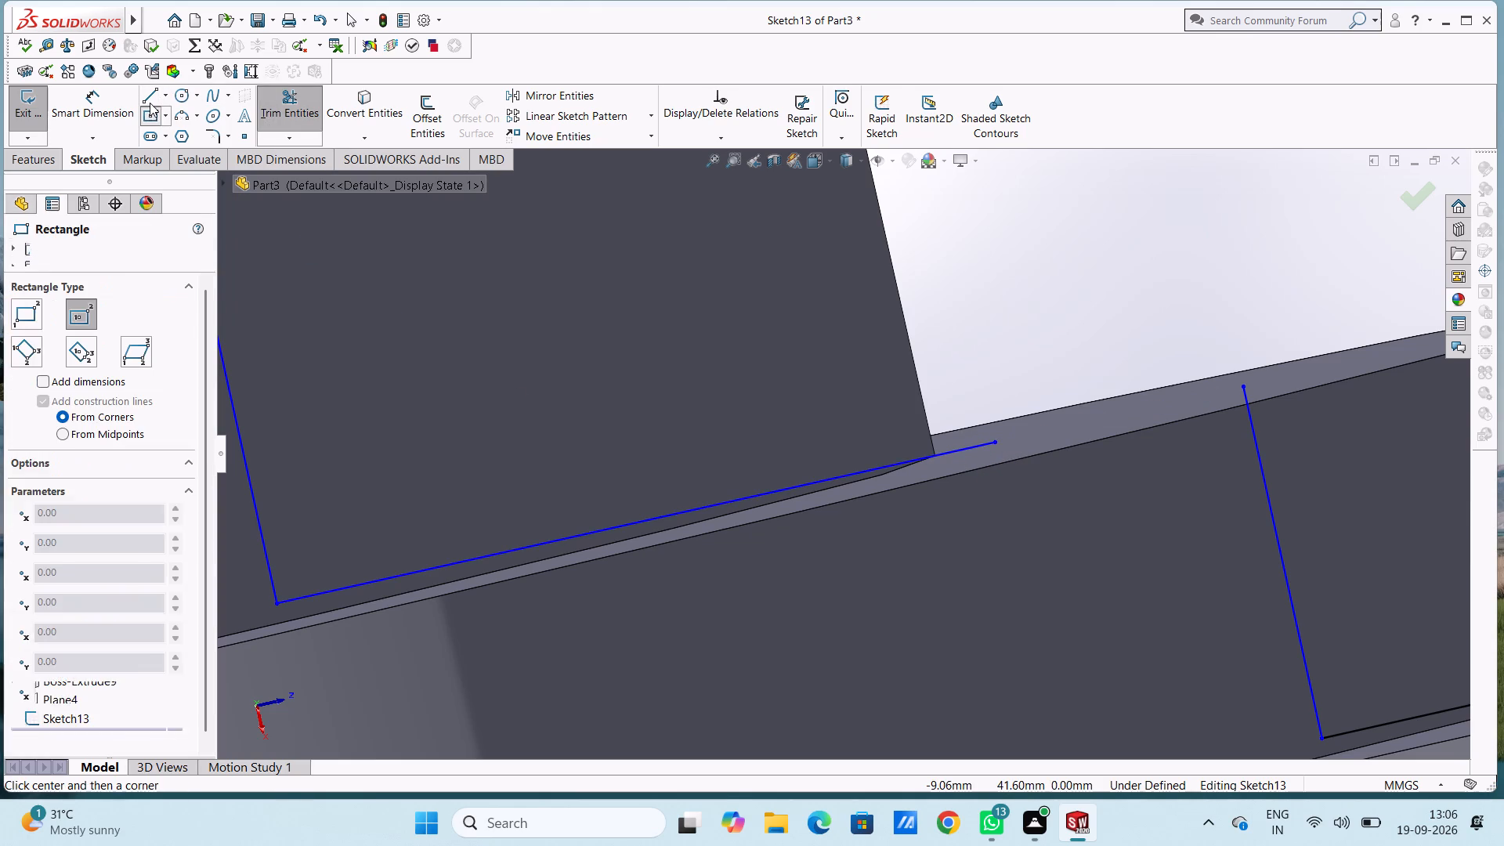
{"action": "left_click", "coordinate": [150, 101]}
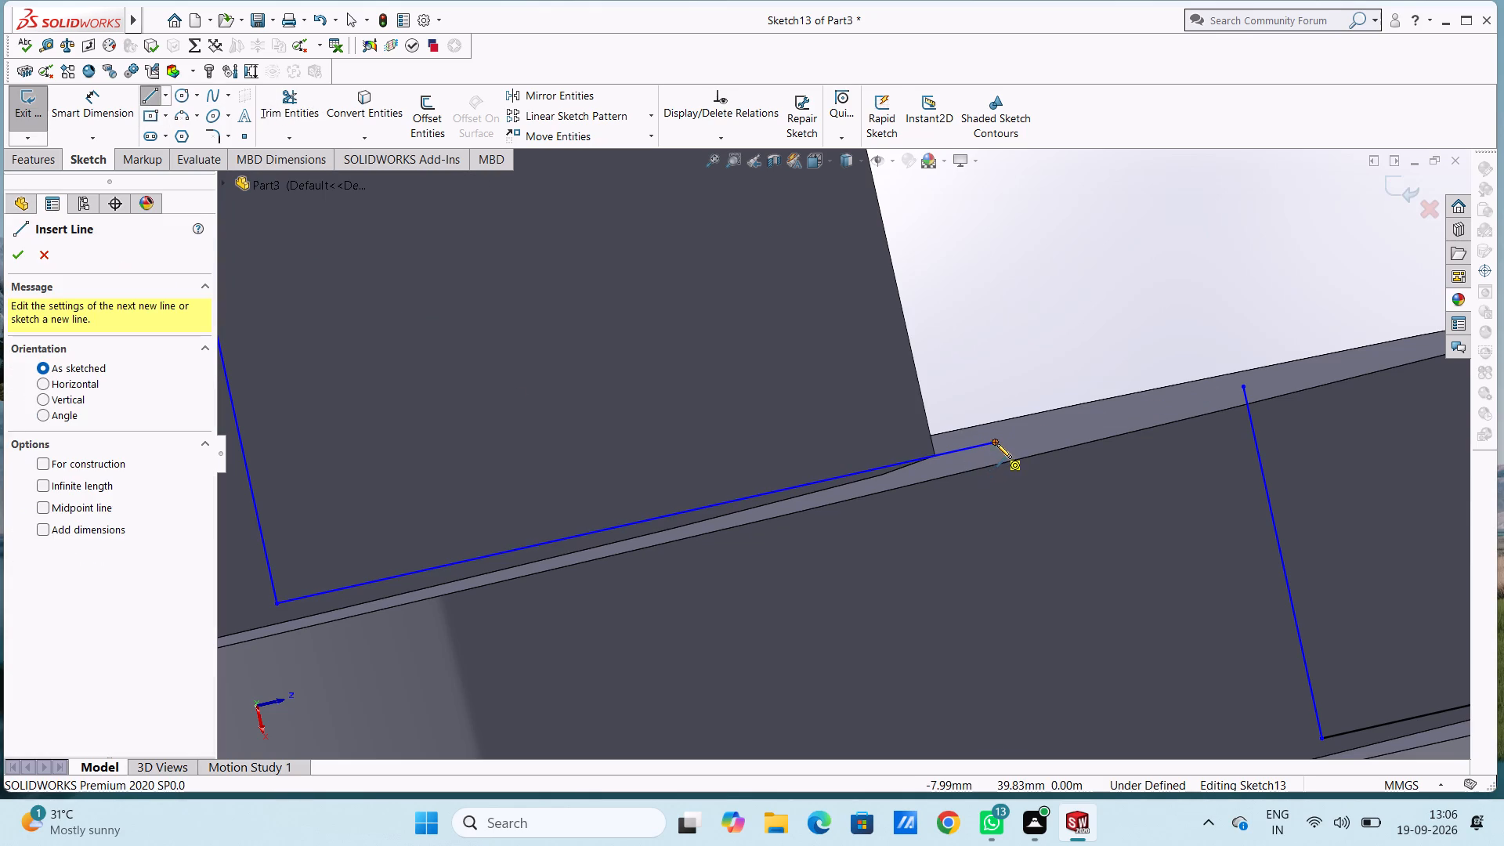
{"action": "left_click", "coordinate": [996, 442]}
{"action": "left_click", "coordinate": [1246, 389]}
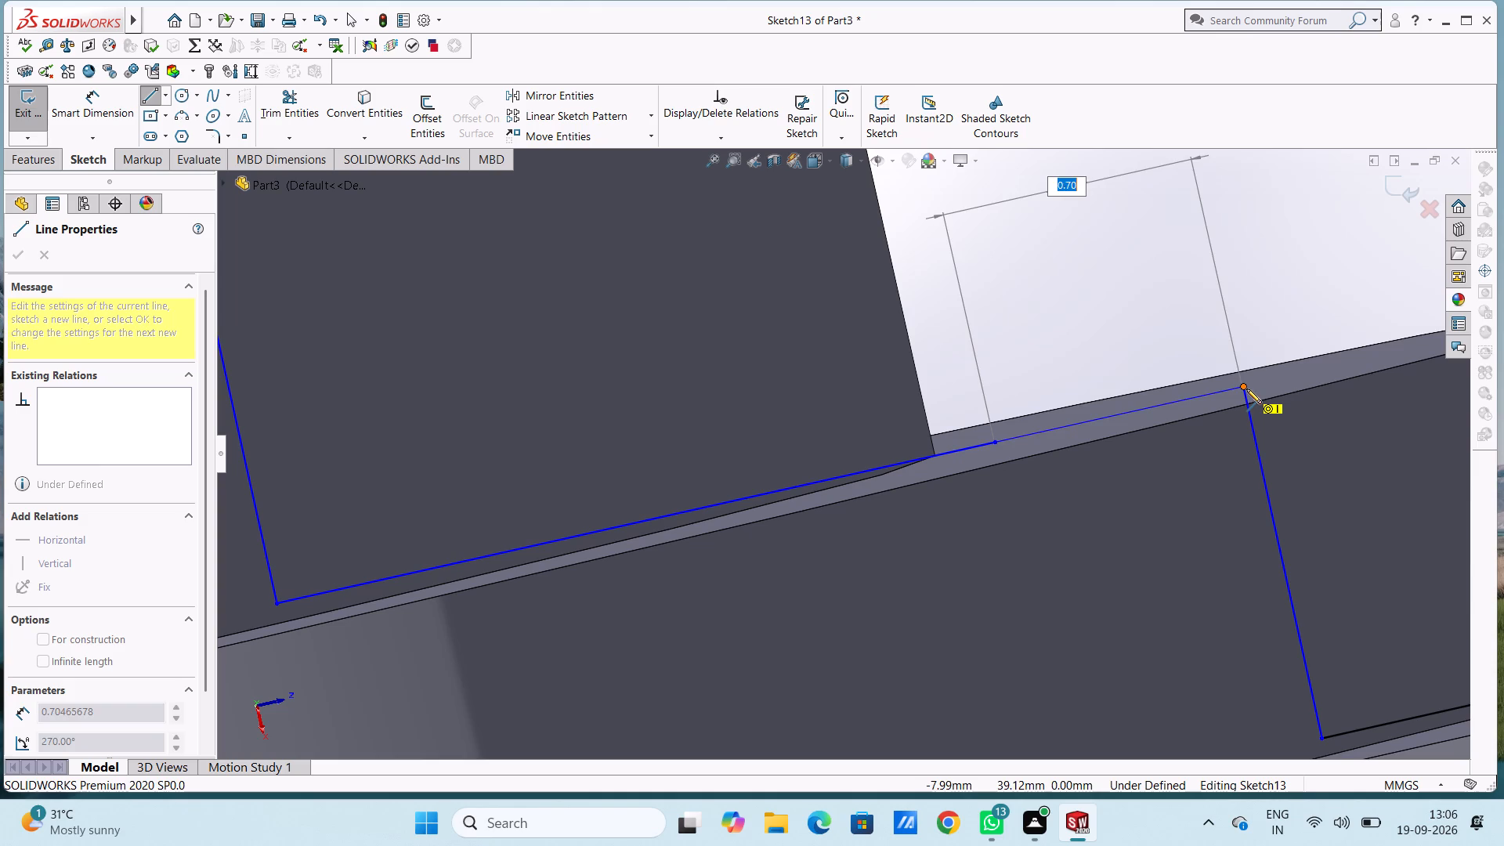
{"action": "key", "text": "Escape"}
{"action": "key", "text": "Escape"}
{"action": "key", "text": "Escape"}
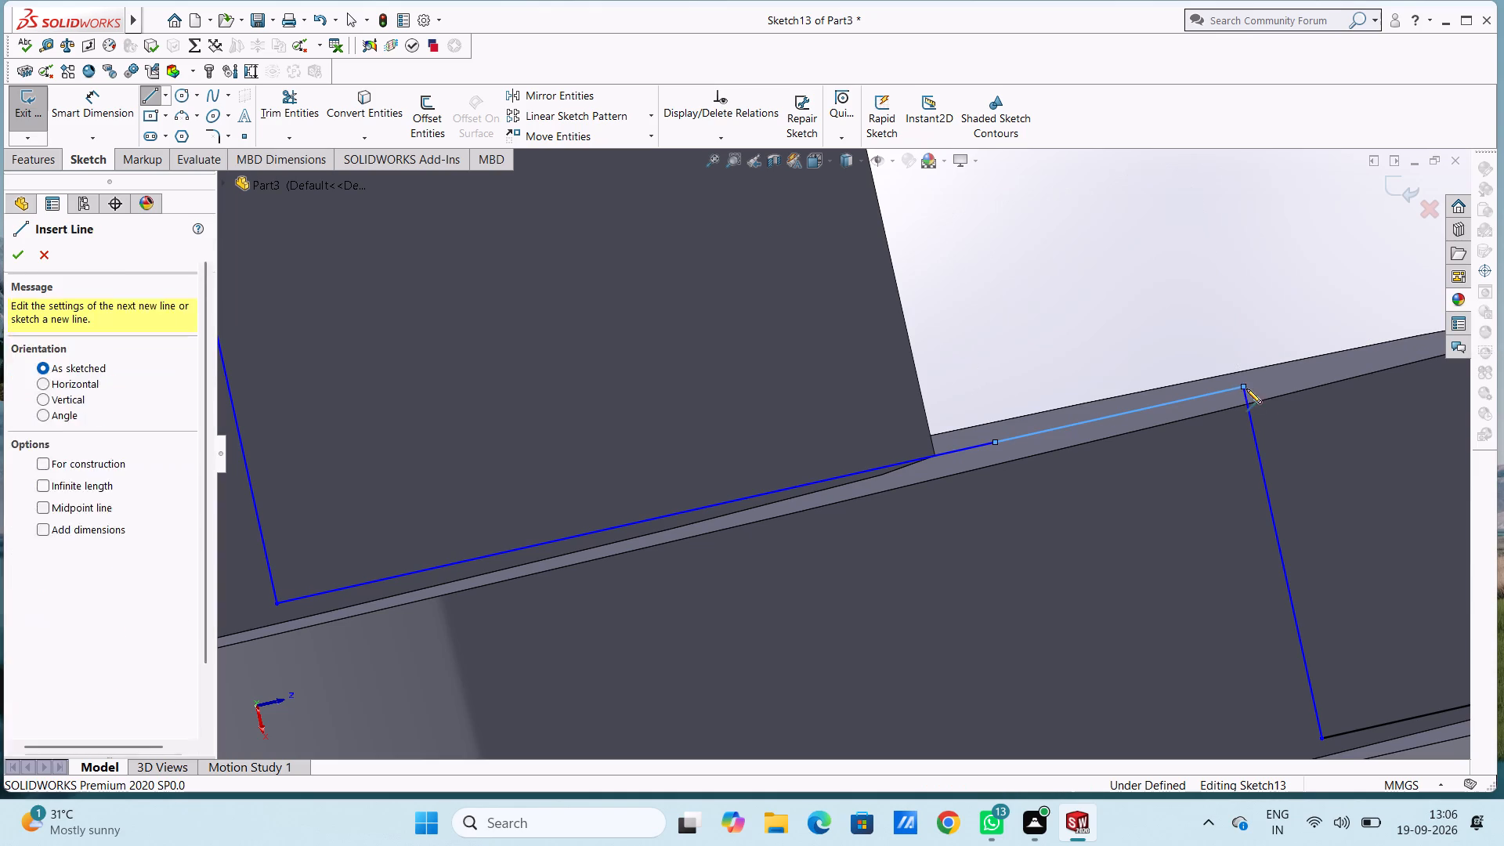
Extrude the enclosed bridge region between the two arms 6 mm as a Mid Plane boss, merged with the existing bodies.
{"action": "scroll", "coordinate": [1214, 408], "scroll_direction": "up", "scroll_amount": 18}
{"action": "scroll", "coordinate": [878, 316], "scroll_direction": "down", "scroll_amount": 5}
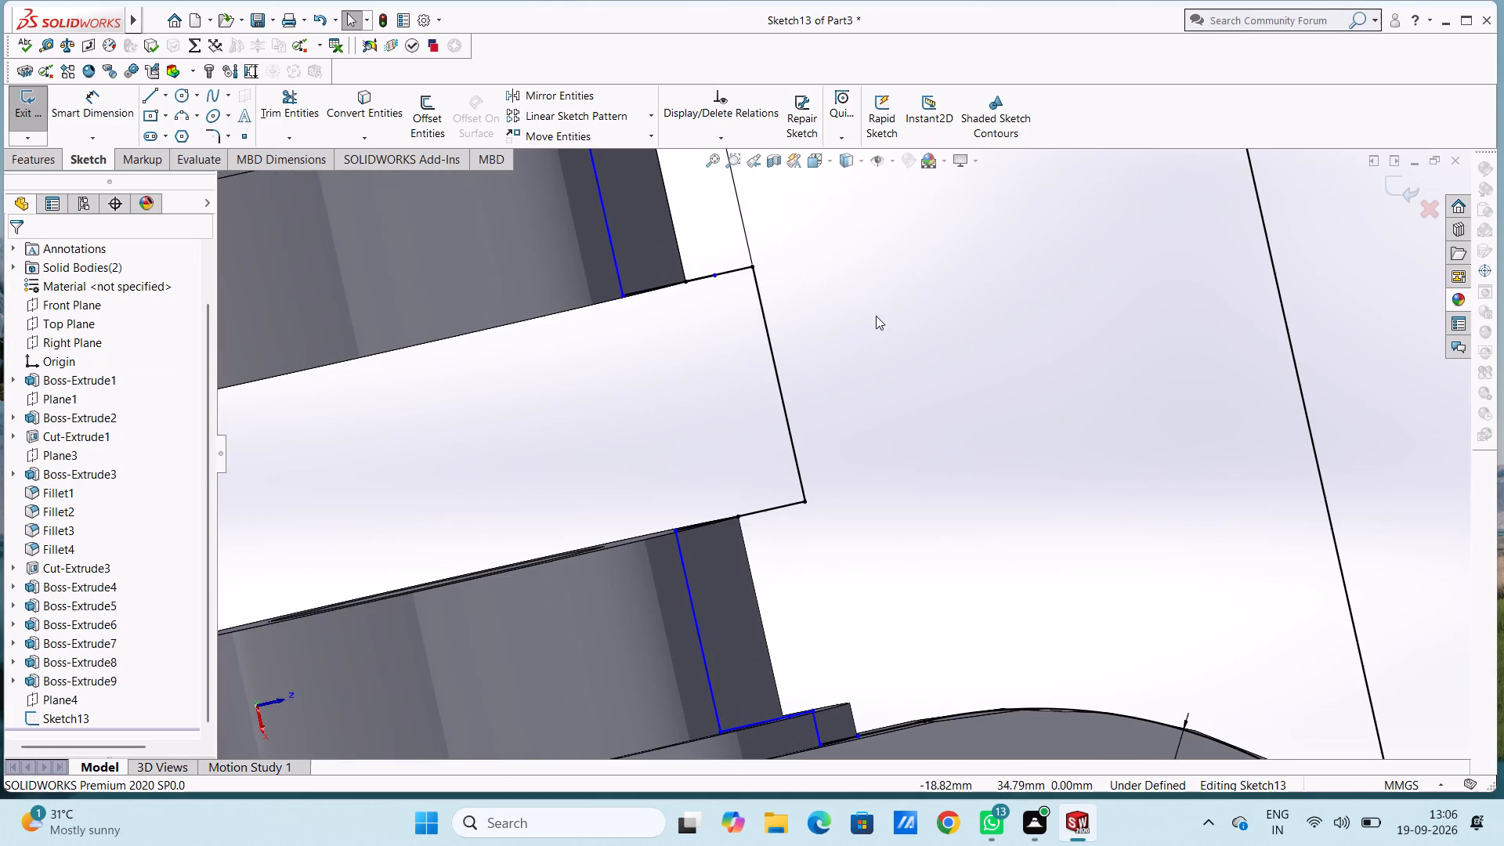
{"action": "left_click", "coordinate": [28, 163]}
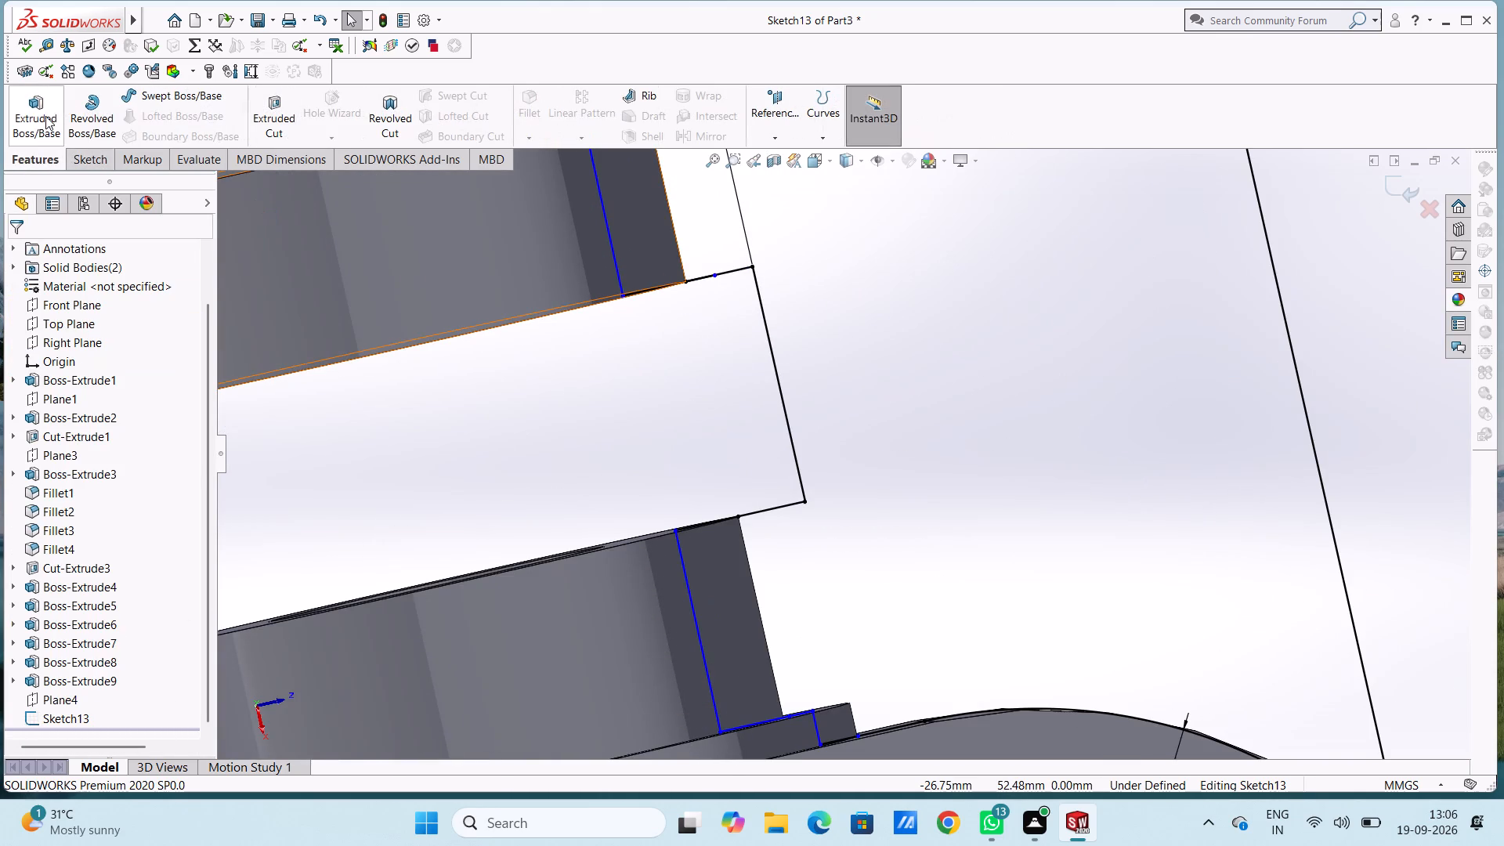
{"action": "left_click", "coordinate": [43, 115]}
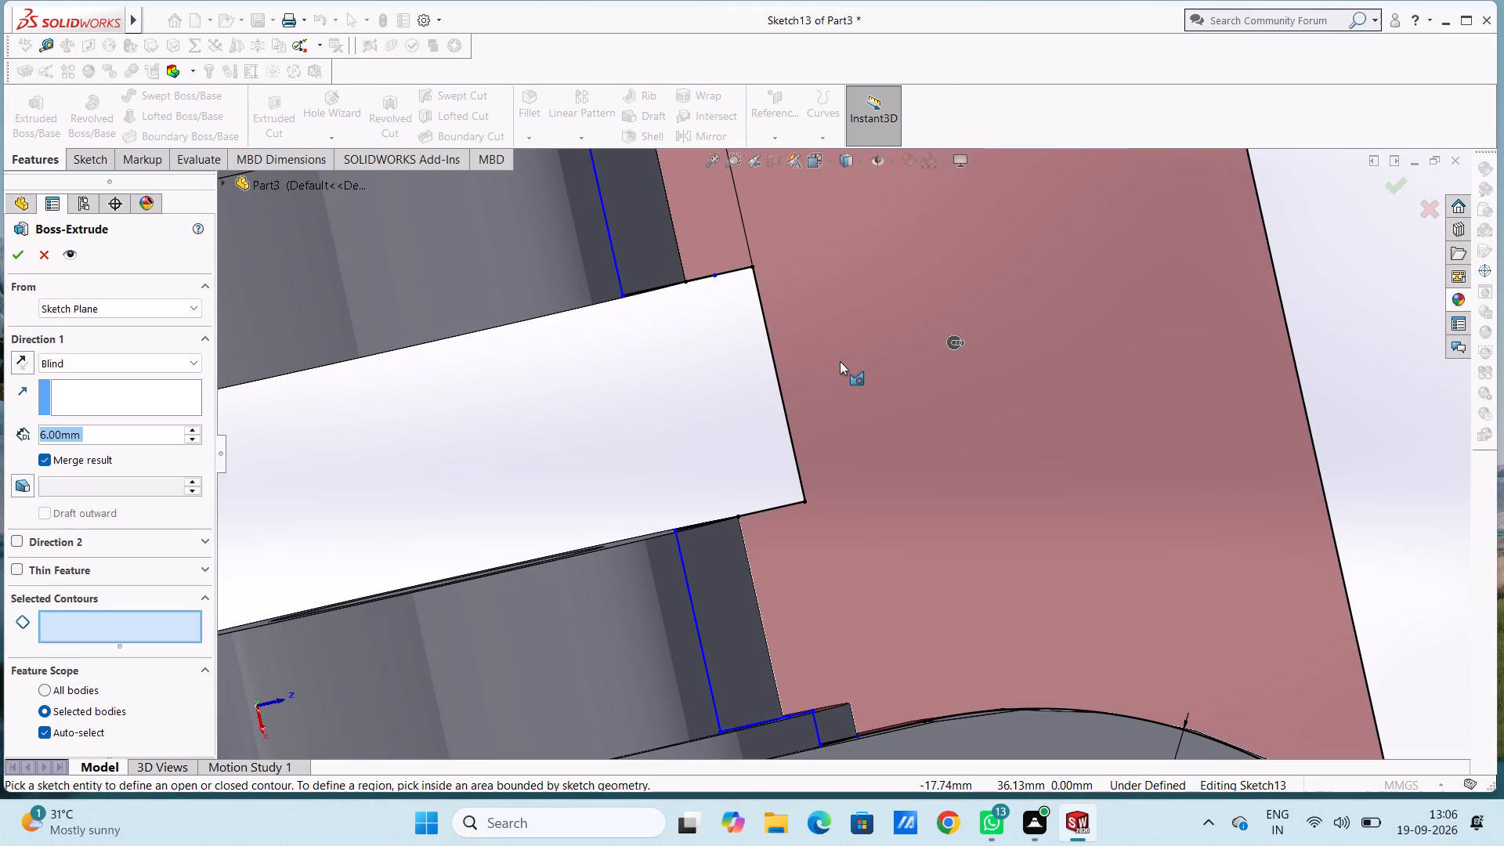
{"action": "left_click", "coordinate": [840, 361]}
{"action": "scroll", "coordinate": [840, 360], "scroll_direction": "up", "scroll_amount": 8}
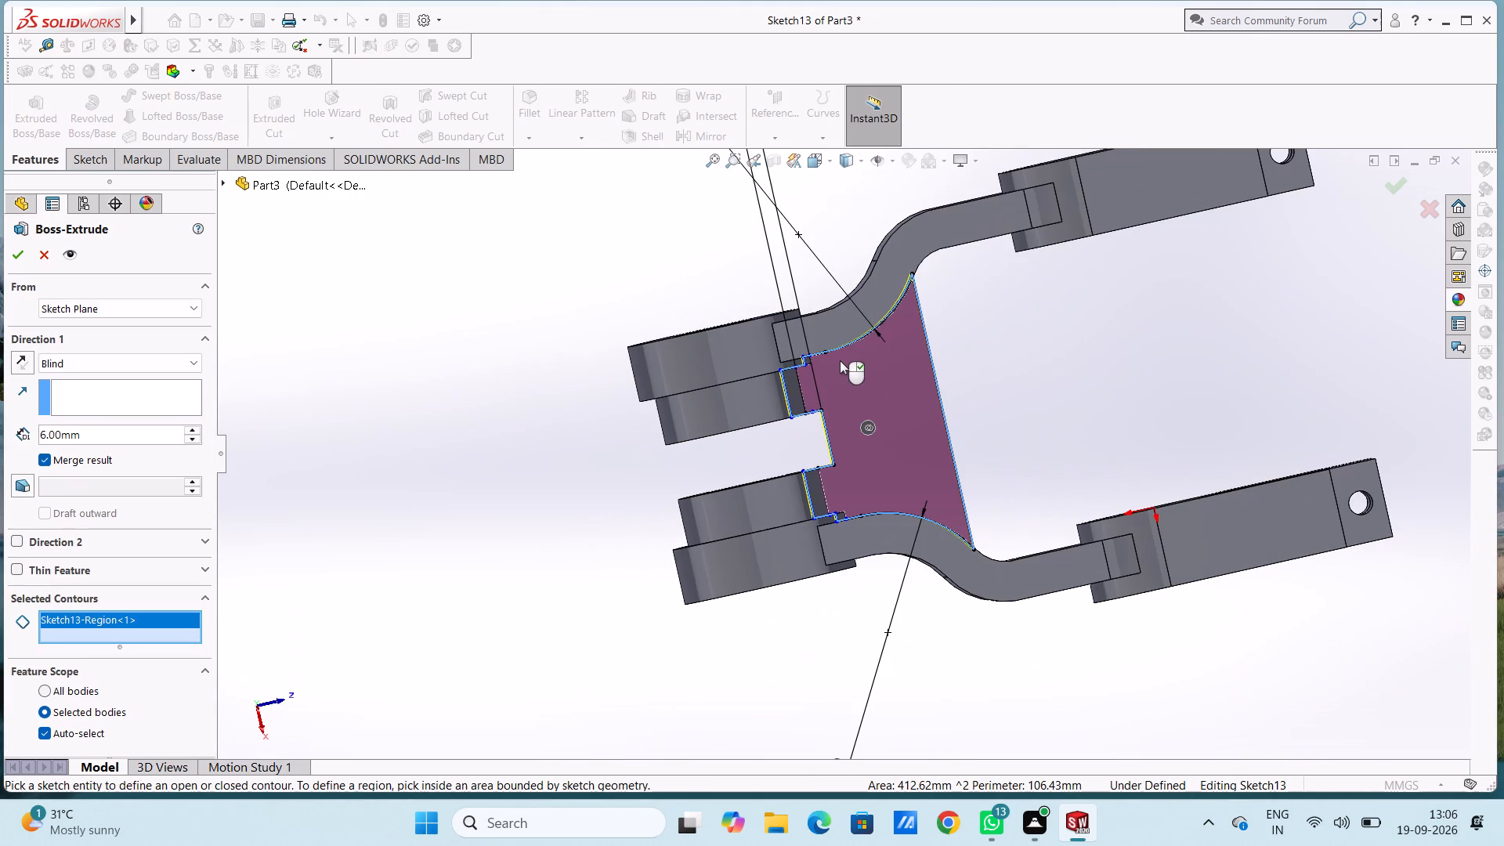
{"action": "scroll", "coordinate": [666, 530], "scroll_direction": "up", "scroll_amount": 1}
{"action": "middle_click_drag", "start_coordinate": [647, 532], "coordinate": [637, 308]}
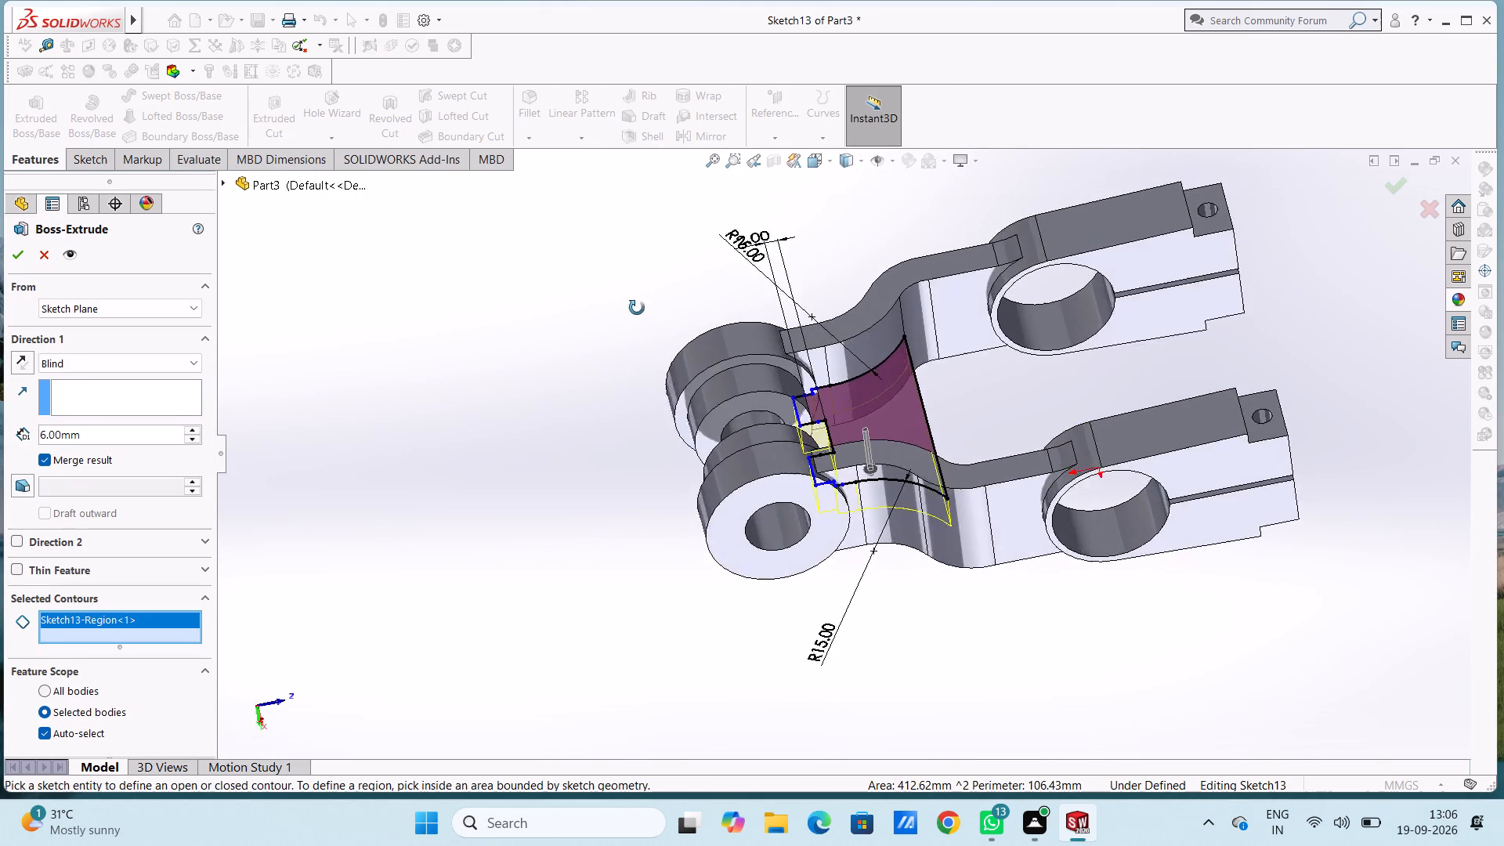
{"action": "middle_click_drag", "start_coordinate": [637, 308], "coordinate": [639, 231]}
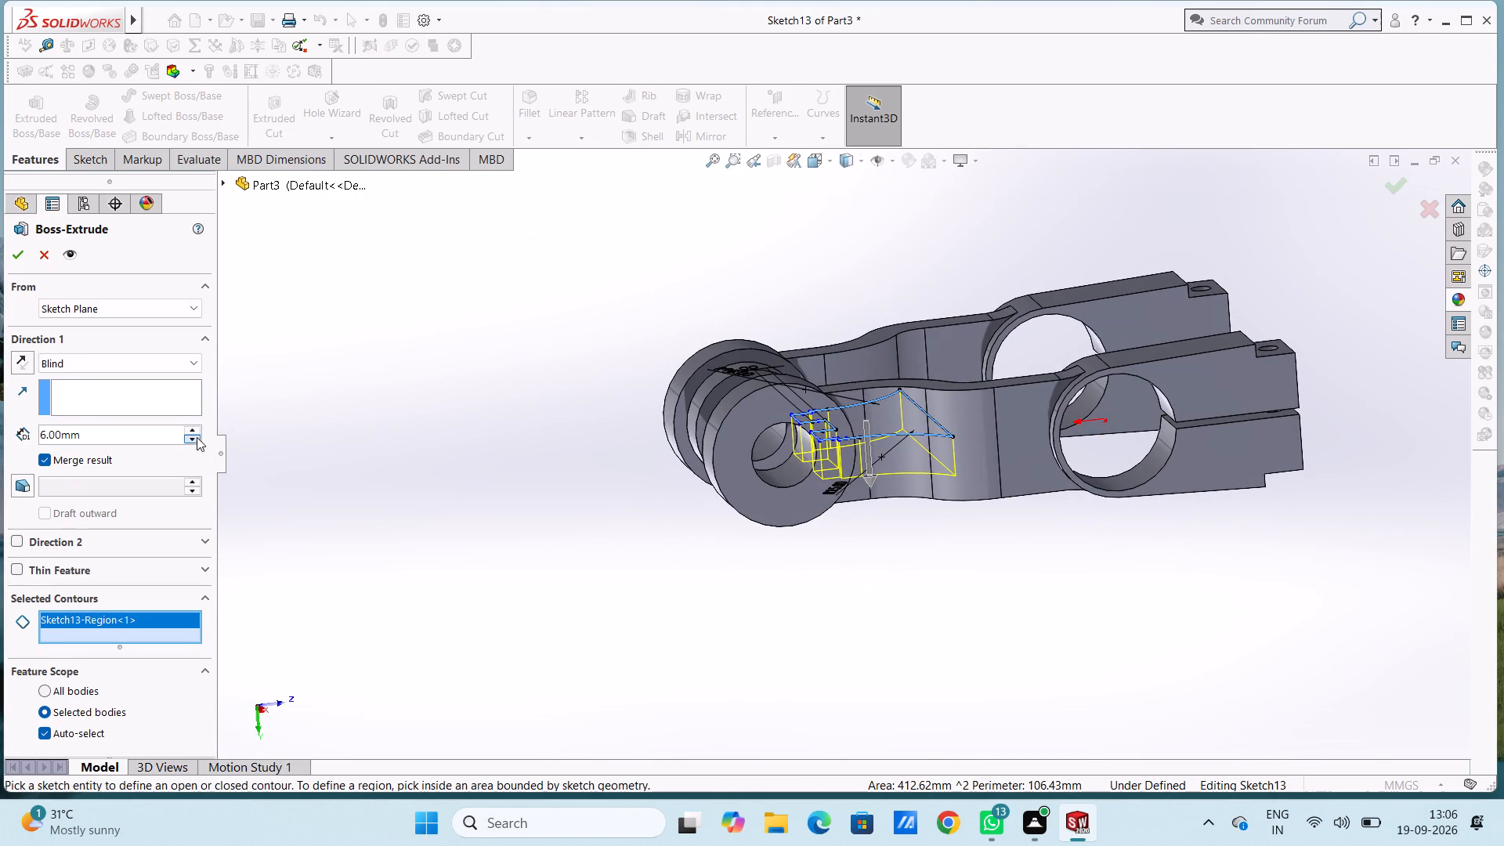
{"action": "left_click", "coordinate": [189, 365]}
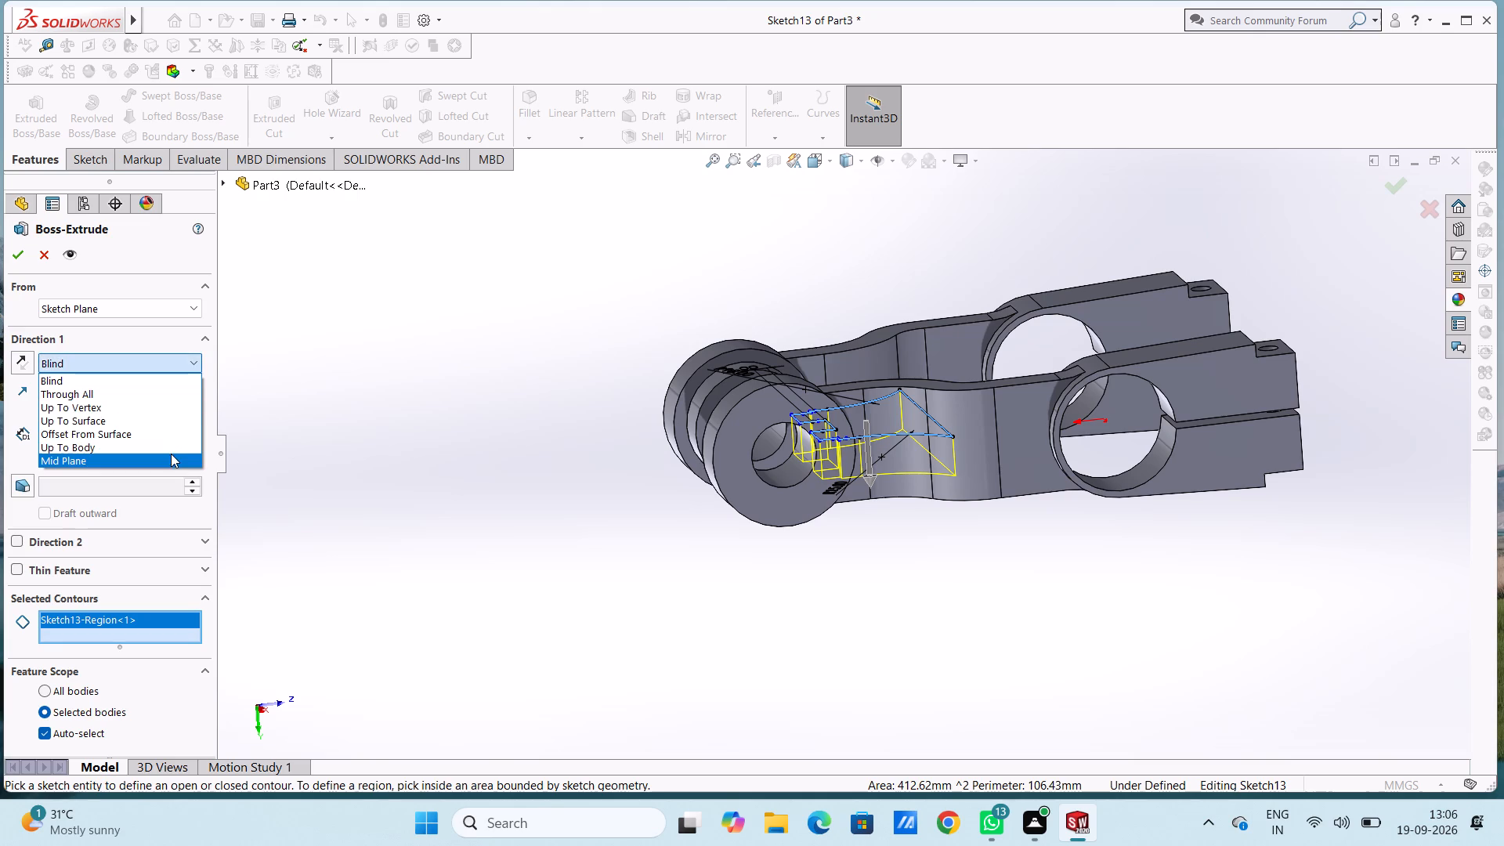
{"action": "left_click", "coordinate": [168, 457]}
{"action": "middle_click_drag", "start_coordinate": [415, 351], "coordinate": [467, 479]}
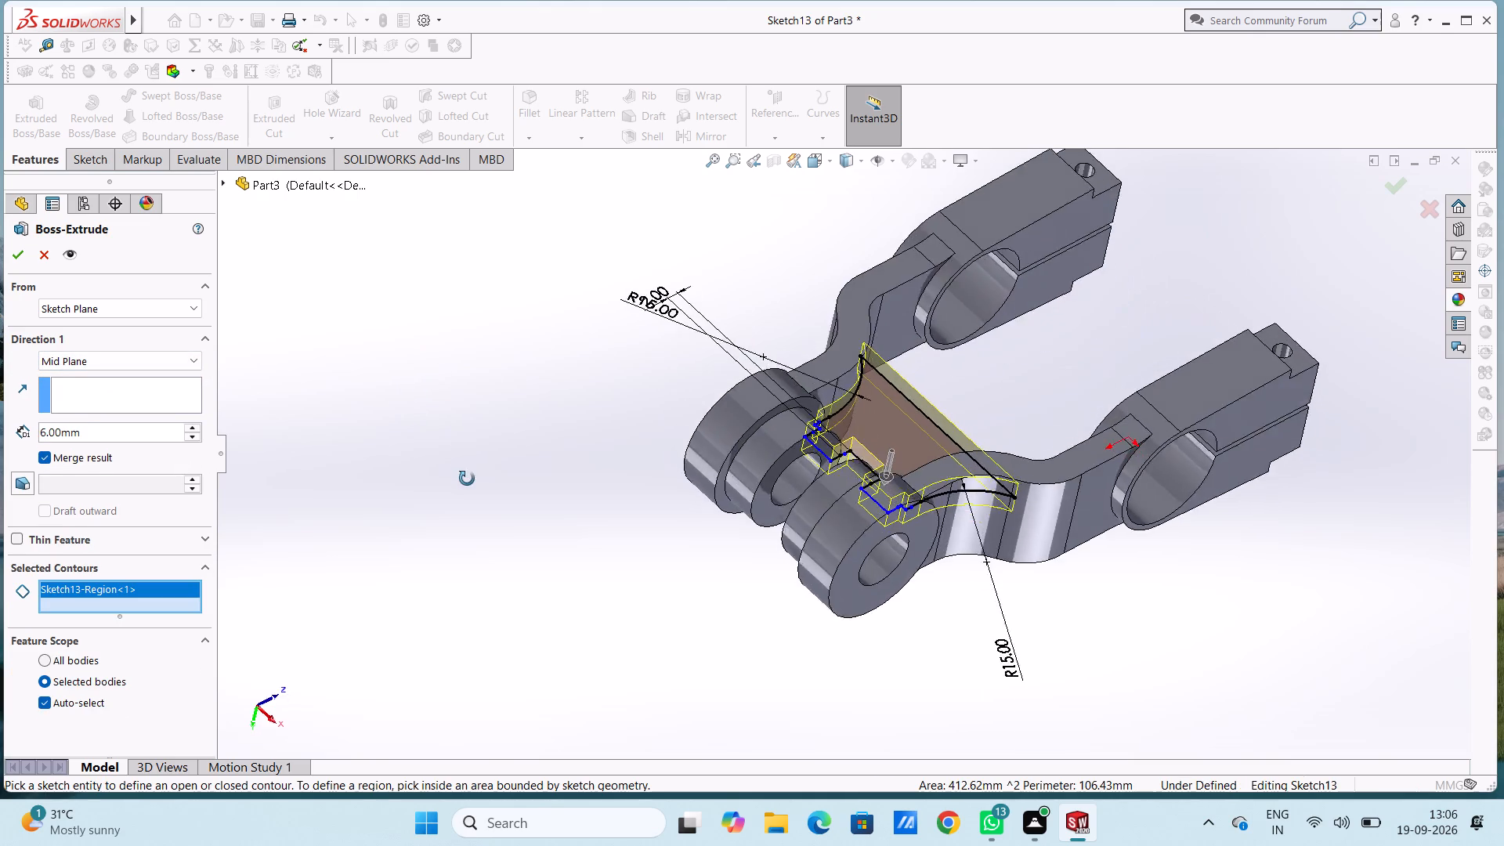
{"action": "middle_click_drag", "start_coordinate": [467, 479], "coordinate": [468, 696]}
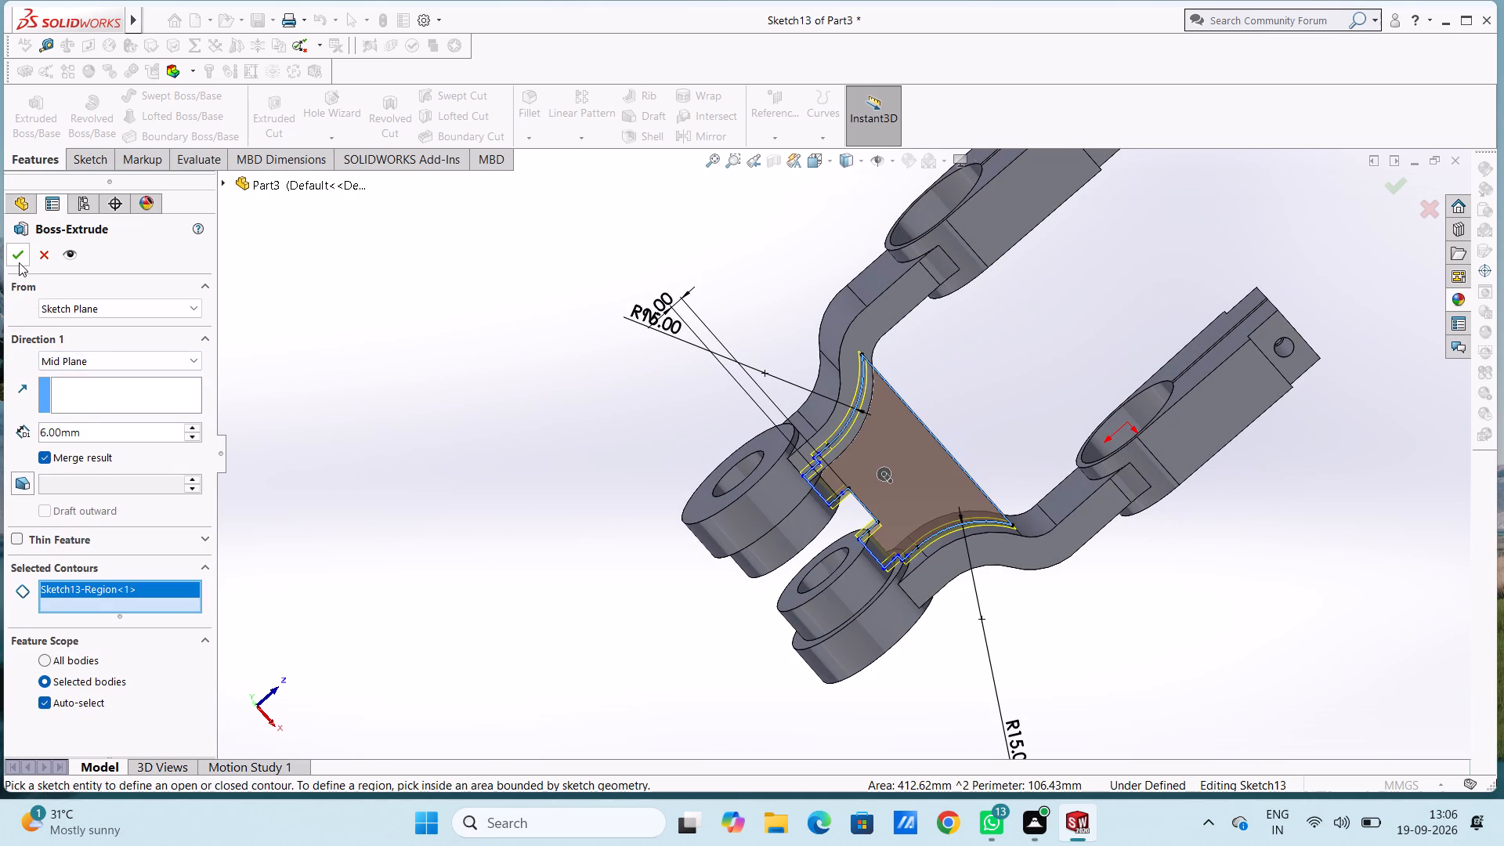
{"action": "left_click", "coordinate": [19, 260]}
{"action": "left_click", "coordinate": [372, 364]}
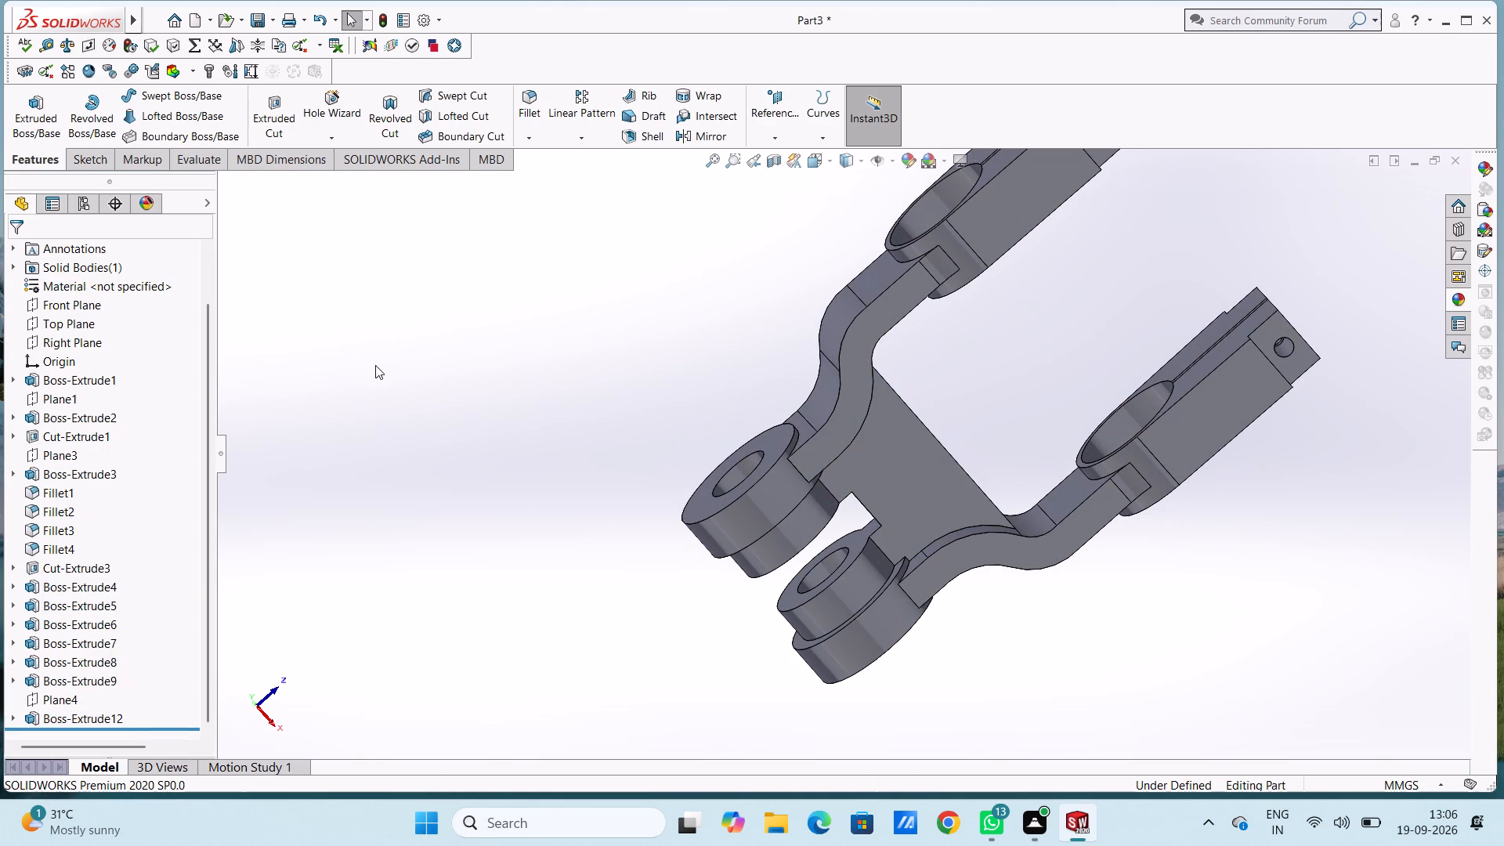
Examine the part in isometric and from several other angles, checking the bridge between the arms and stepped bosses.
{"action": "key", "text": "ctrl+7"}
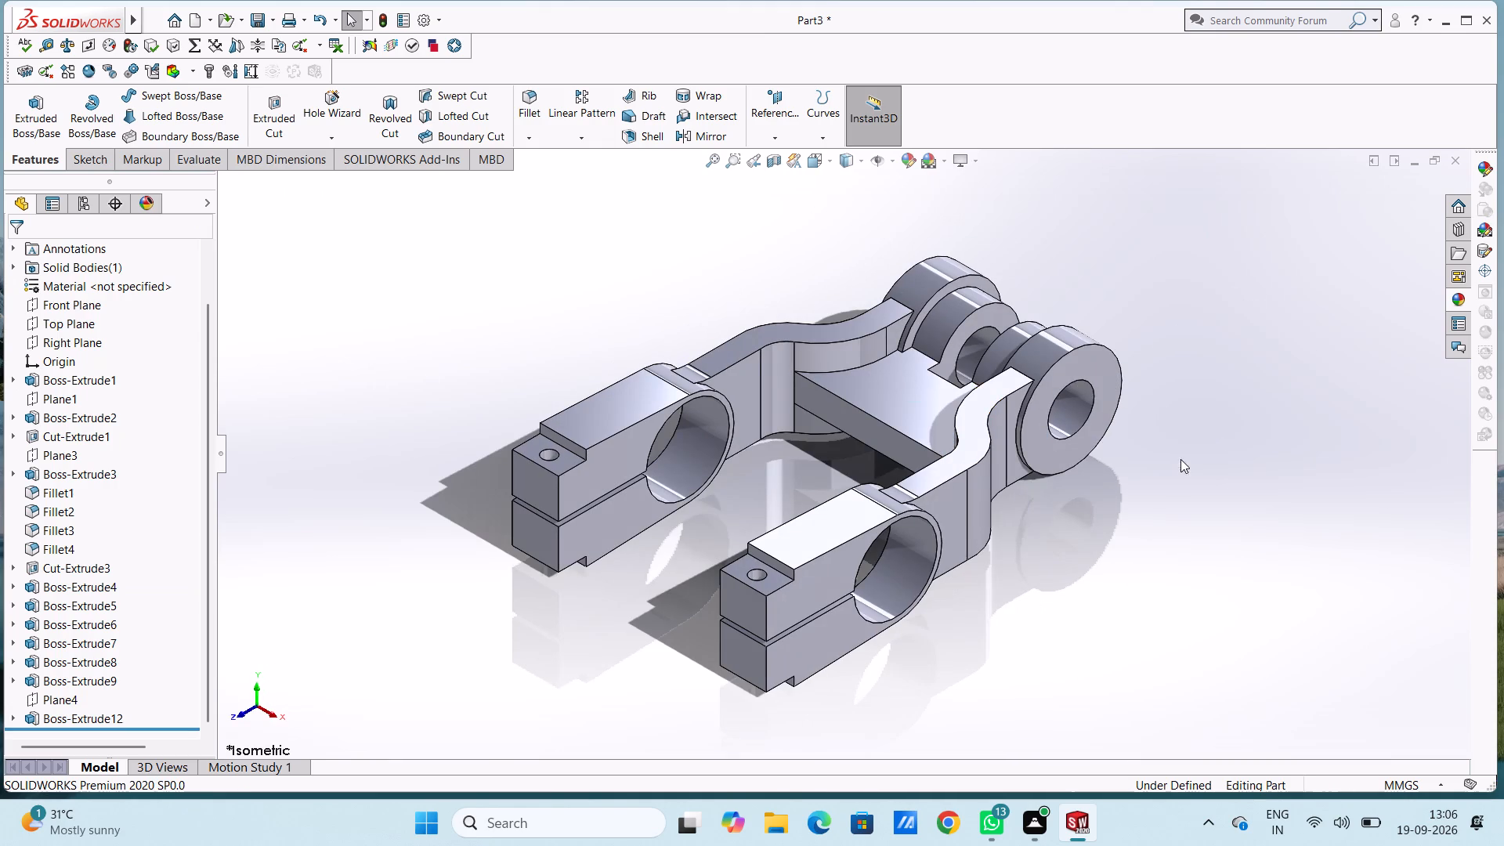
{"action": "middle_click_drag", "start_coordinate": [1169, 449], "coordinate": [1007, 465]}
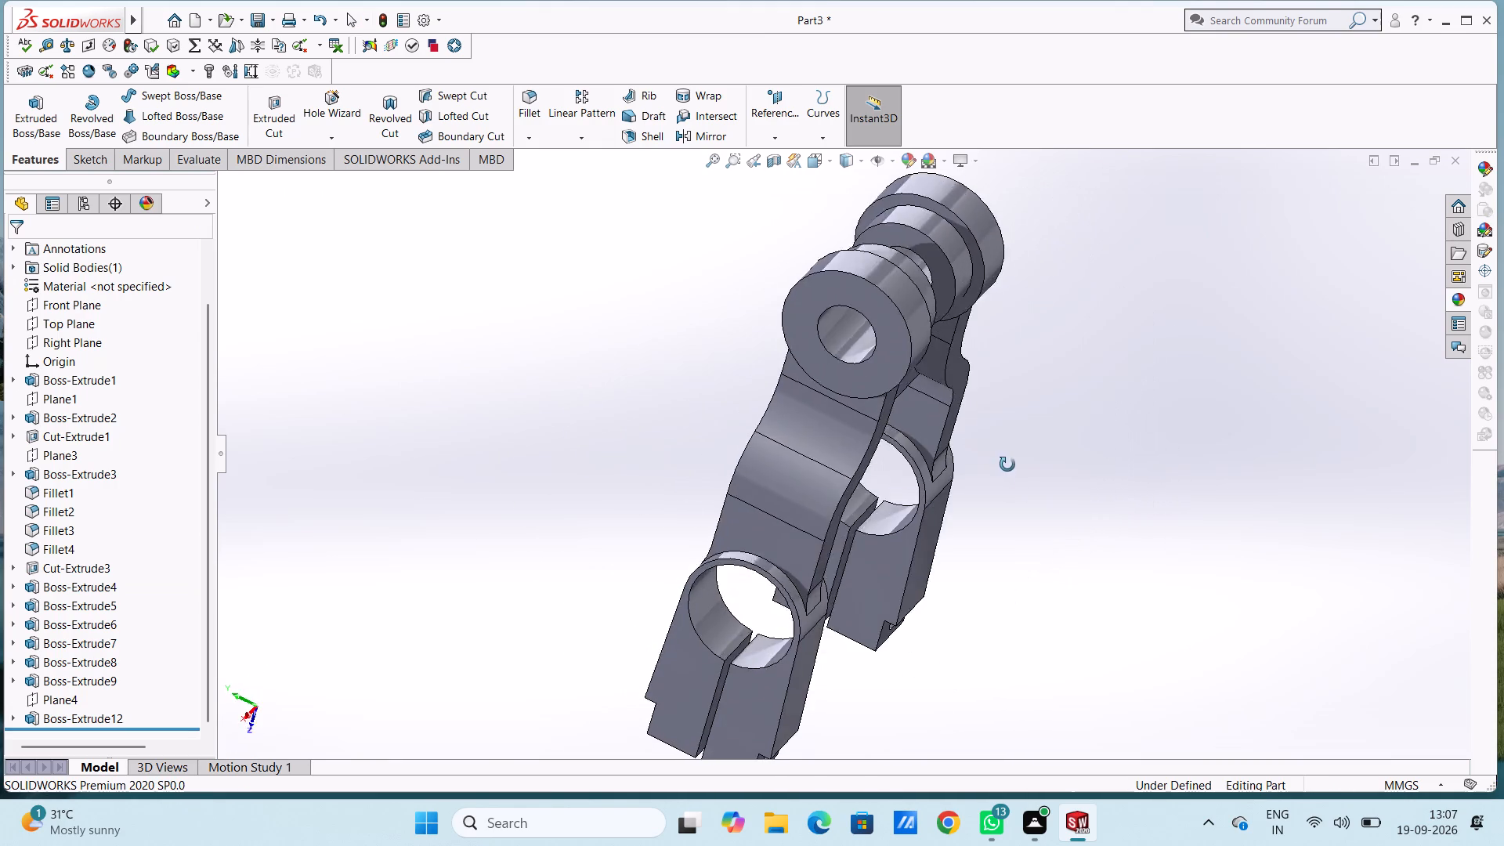
{"action": "middle_click_drag", "start_coordinate": [1007, 465], "coordinate": [1199, 569]}
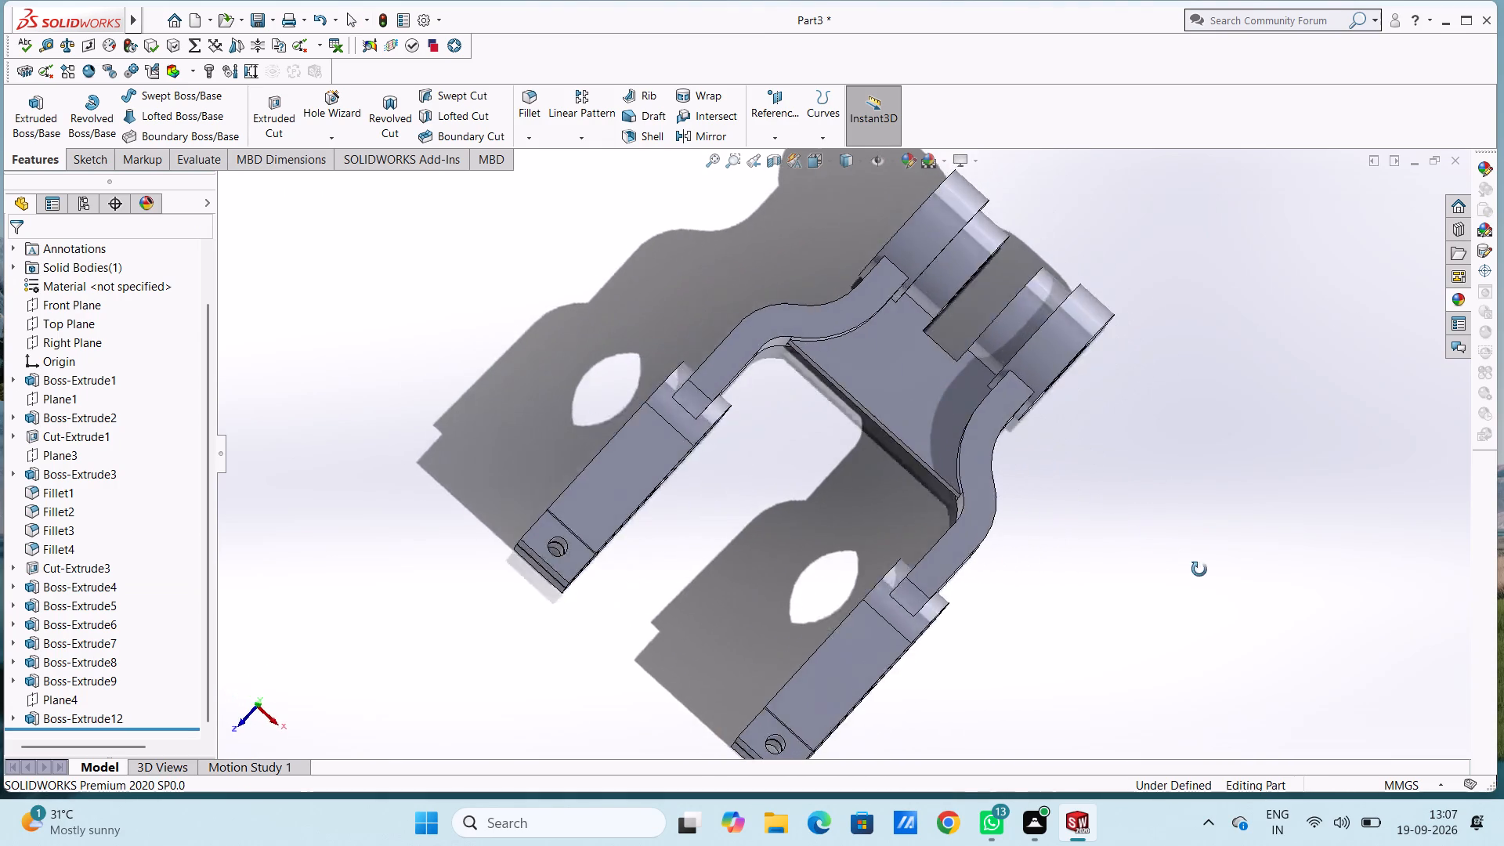
{"action": "middle_click_drag", "start_coordinate": [1199, 569], "coordinate": [768, 261]}
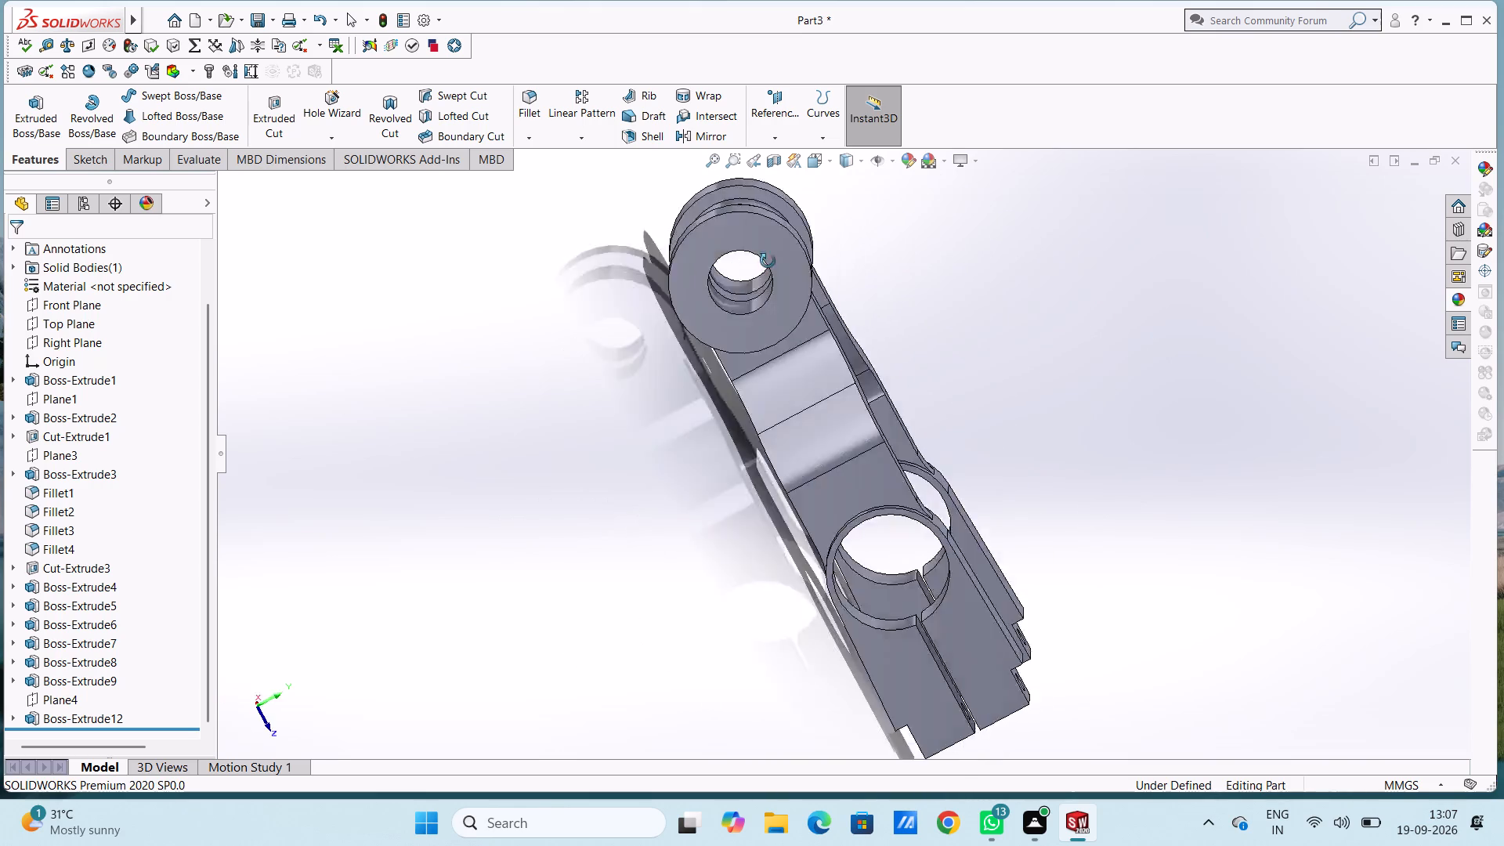
{"action": "middle_click_drag", "start_coordinate": [768, 261], "coordinate": [660, 437]}
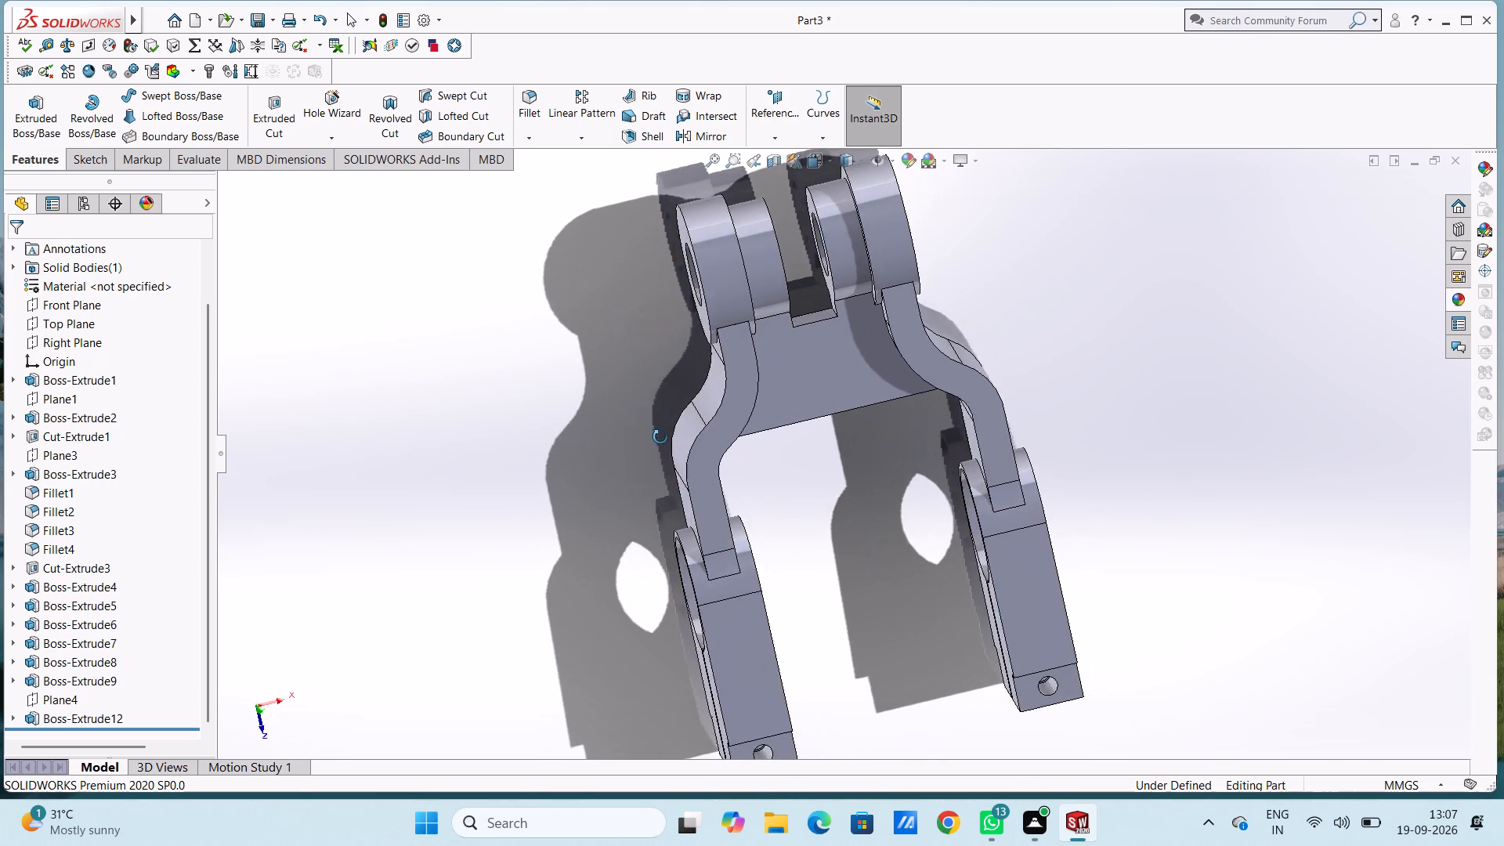
{"action": "middle_click_drag", "start_coordinate": [660, 437], "coordinate": [650, 381]}
{"action": "left_click_drag", "start_coordinate": [678, 540], "coordinate": [799, 670]}
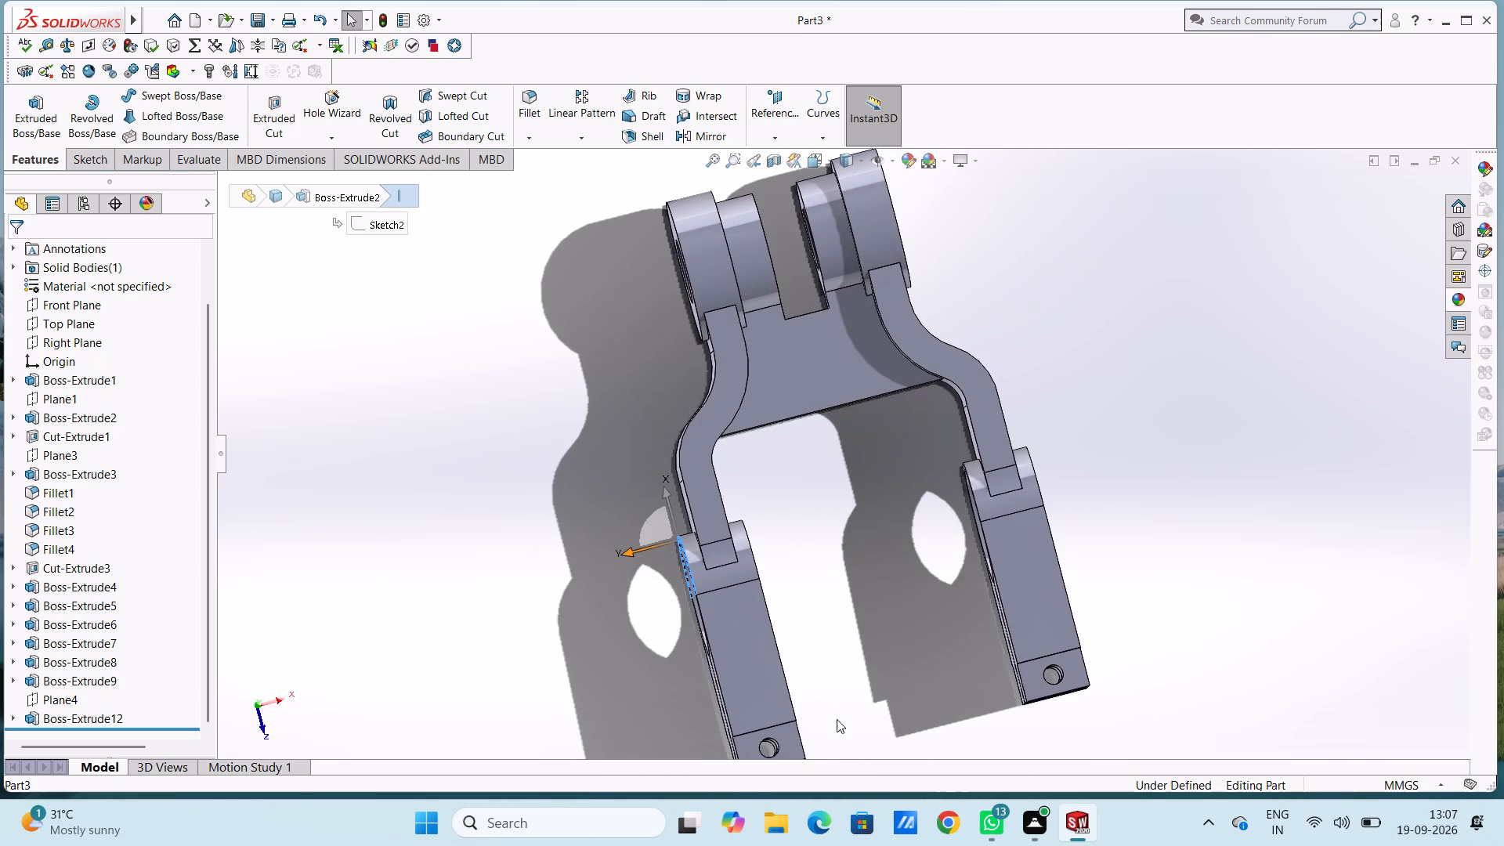
{"action": "left_click", "coordinate": [559, 607]}
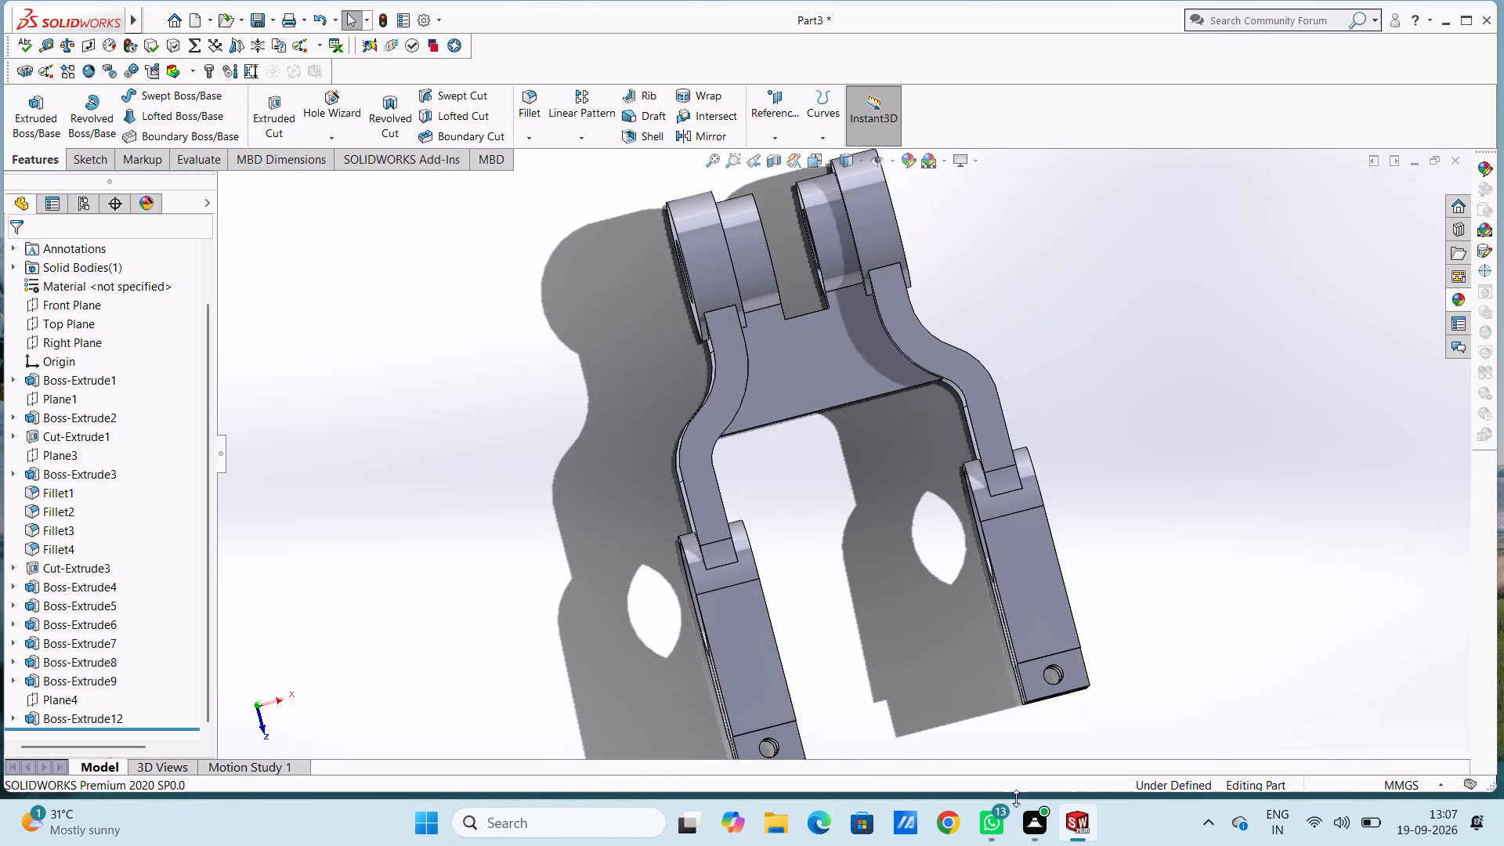
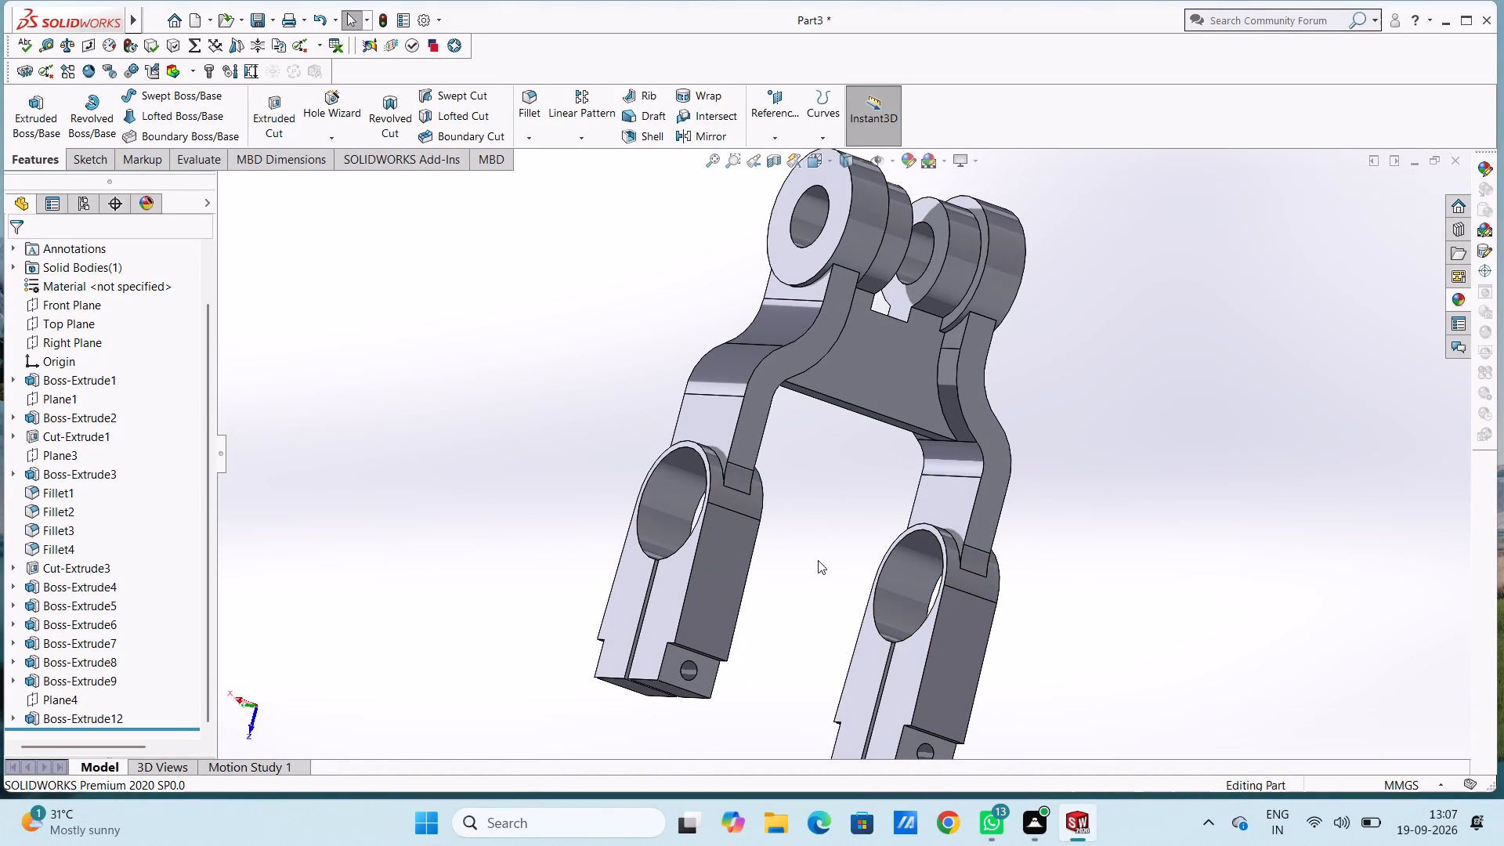
Apply a 10 mm fillet to the two upper edges where the curved arms meet the outer pivot bosses.
{"action": "key", "text": "ctrl+7"}
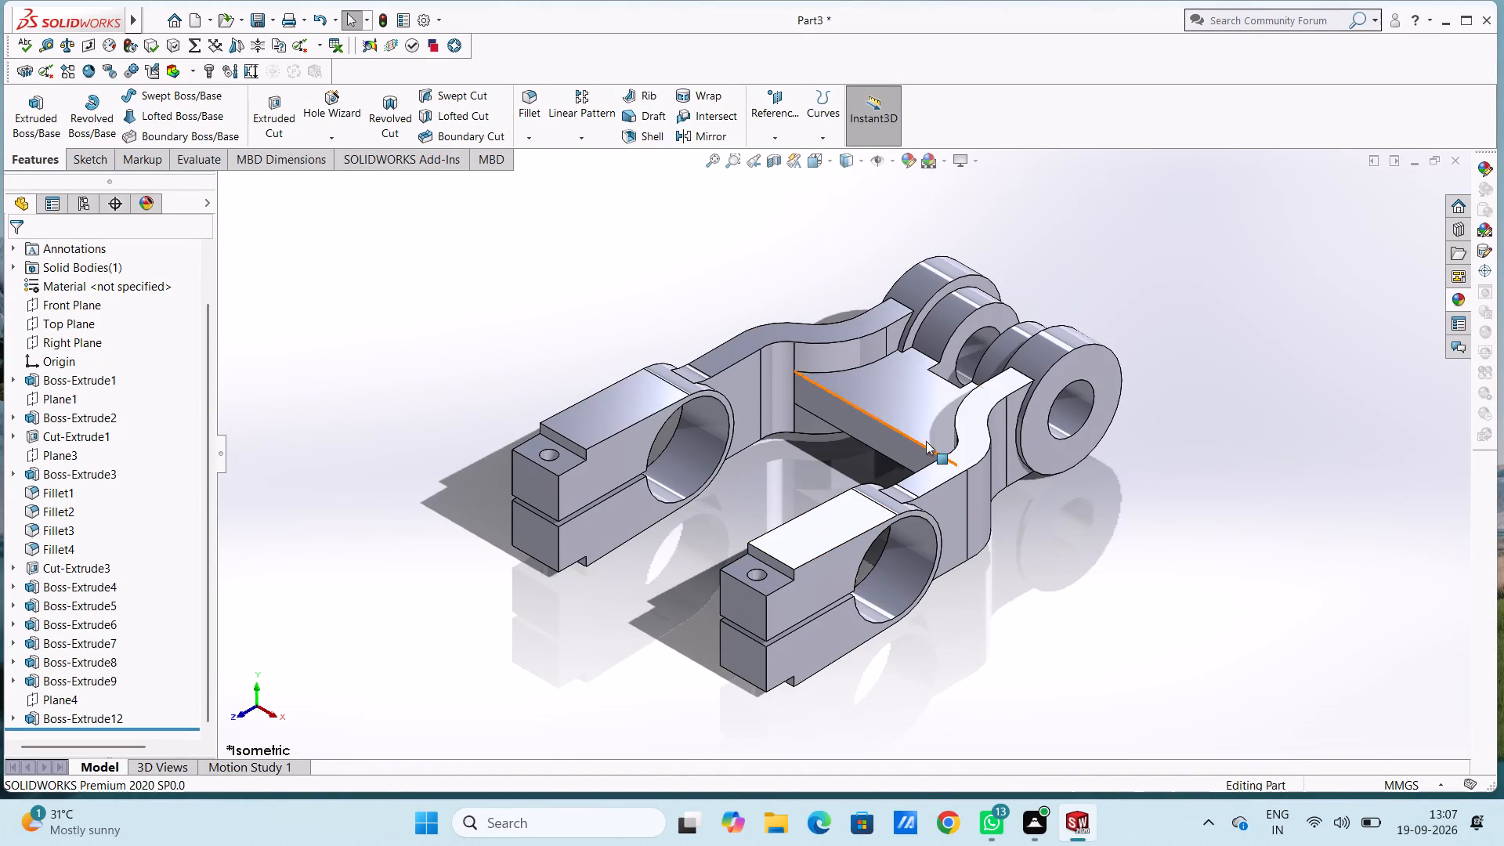
{"action": "scroll", "coordinate": [1021, 366], "scroll_direction": "down", "scroll_amount": 5}
{"action": "left_click", "coordinate": [522, 94]}
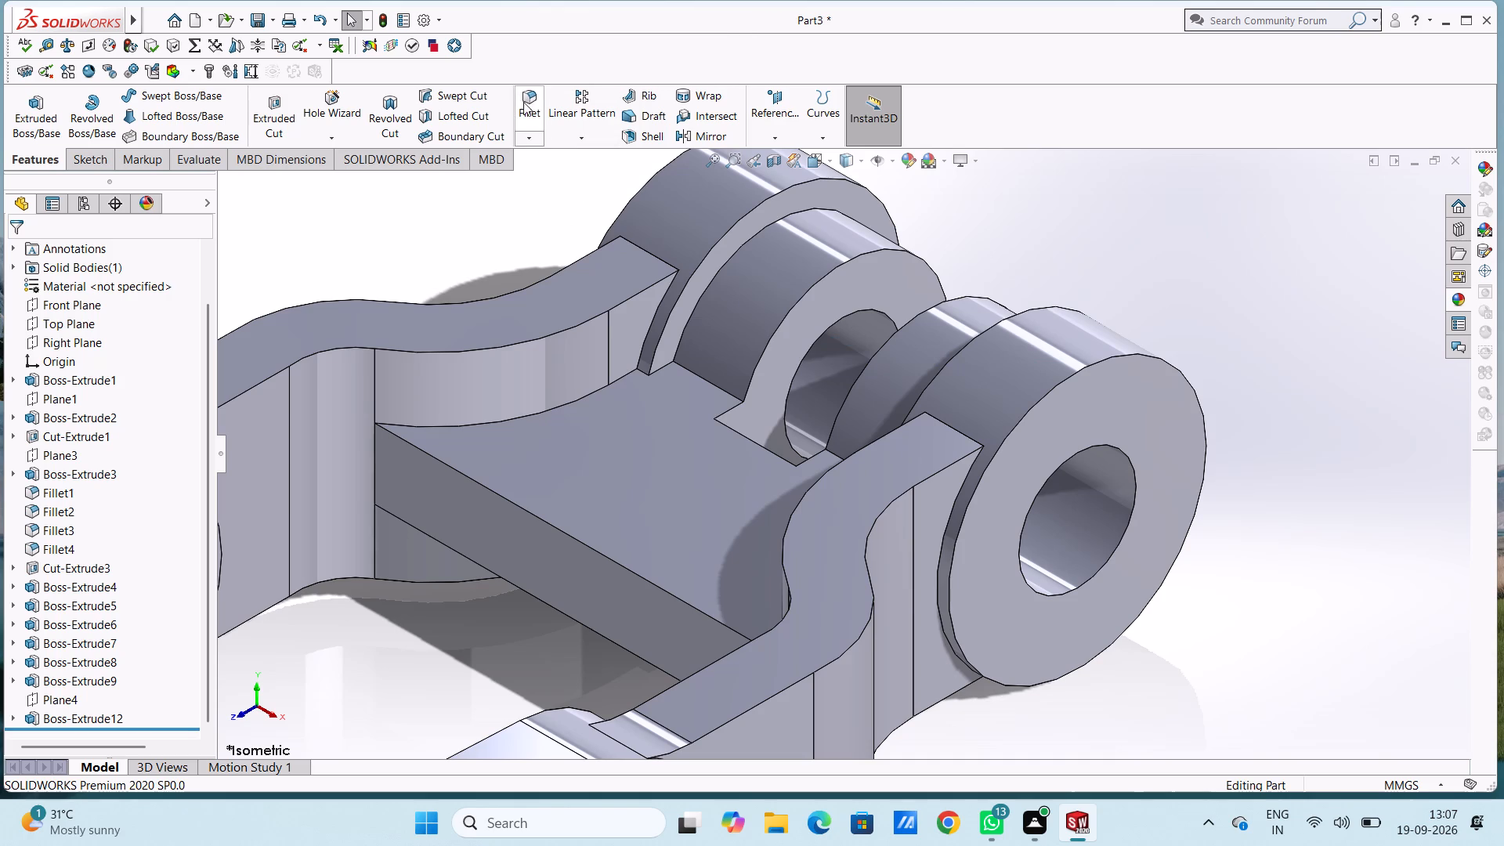
{"action": "left_click", "coordinate": [650, 252]}
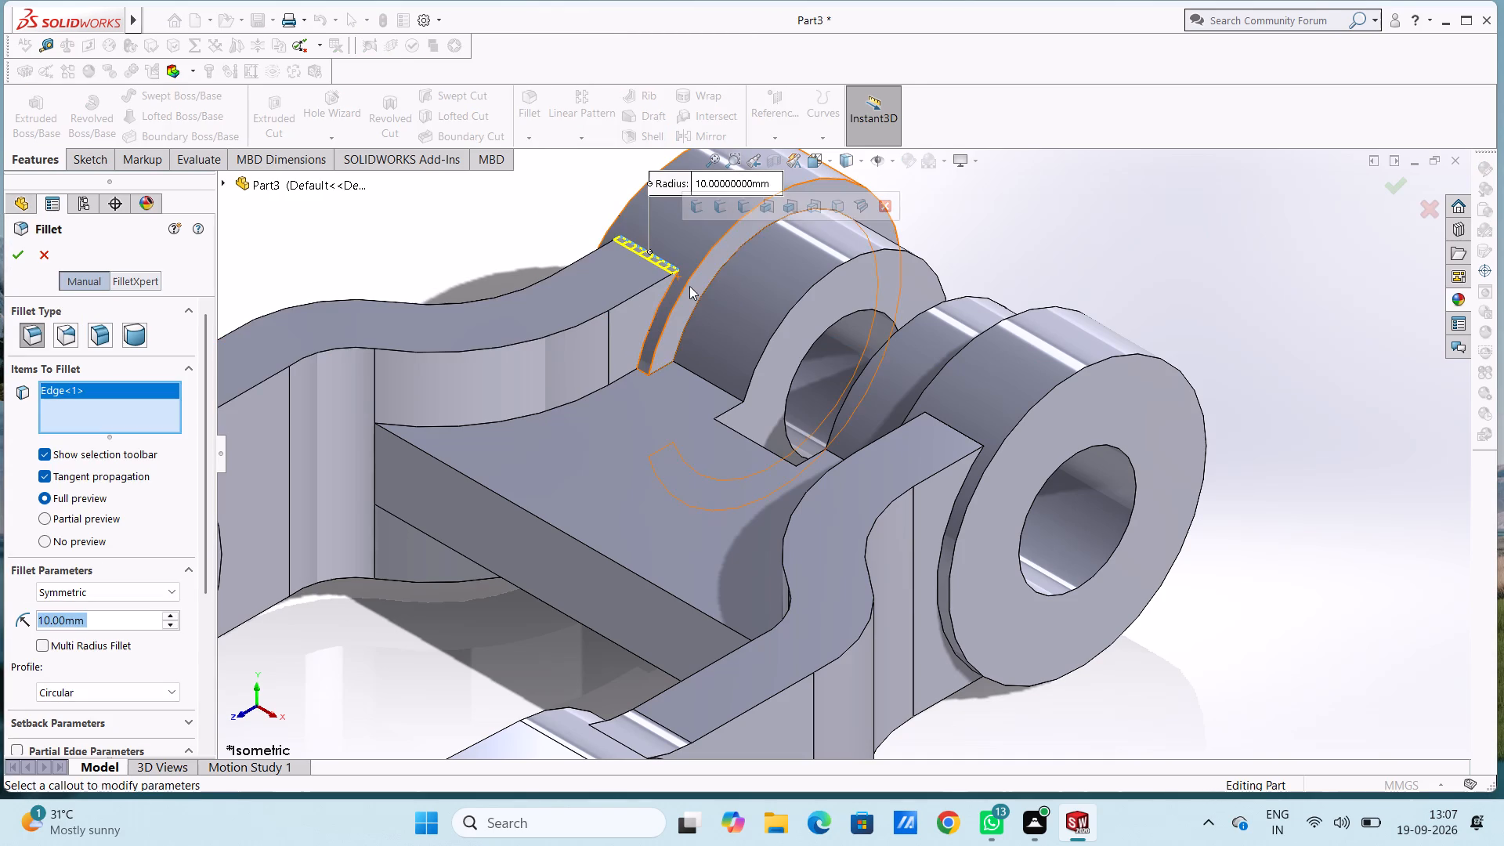
{"action": "left_click", "coordinate": [963, 435]}
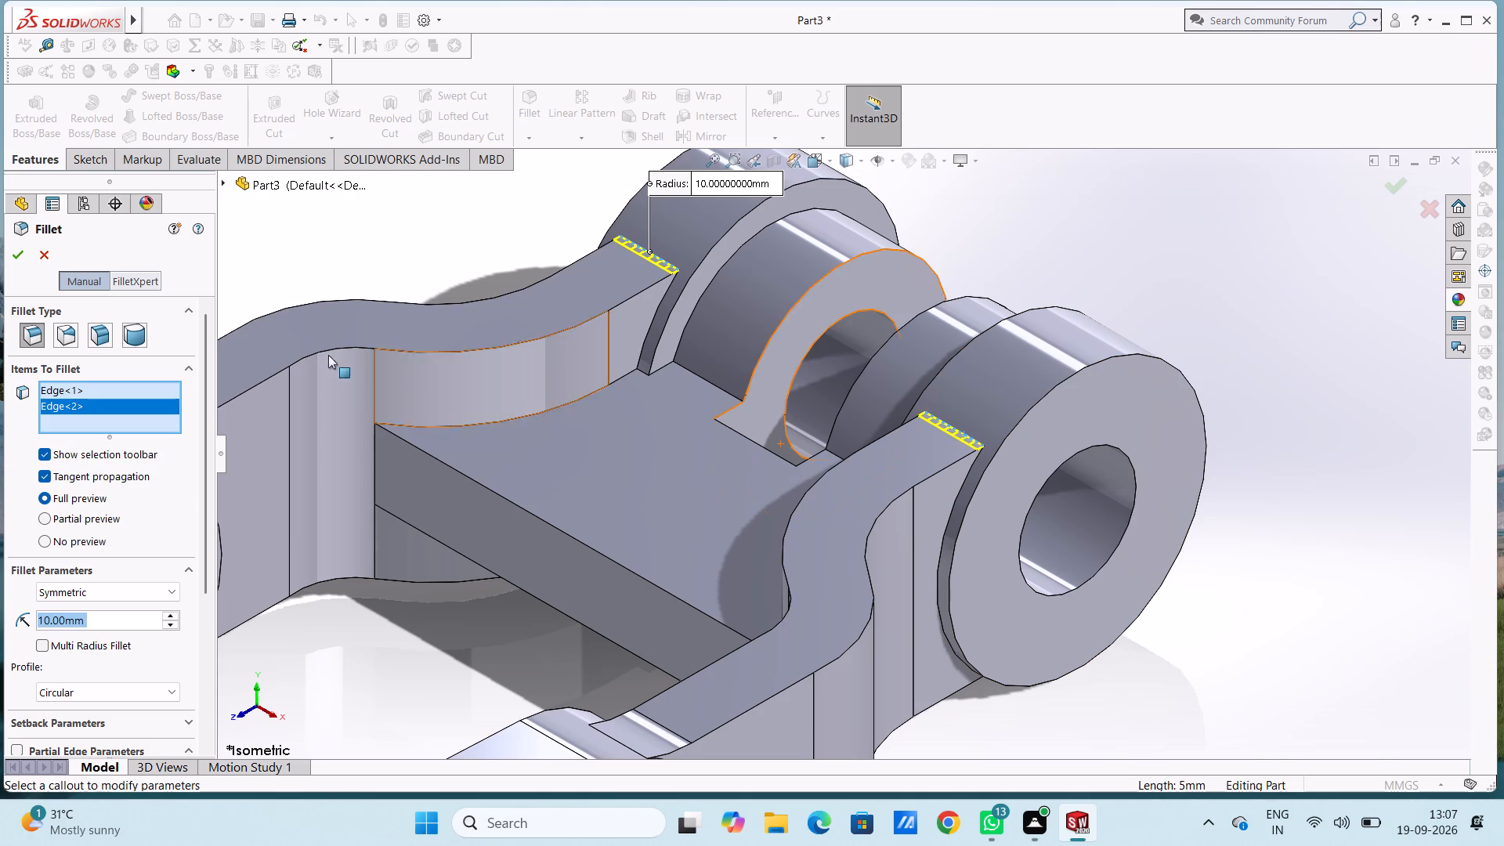
{"action": "left_click", "coordinate": [13, 258]}
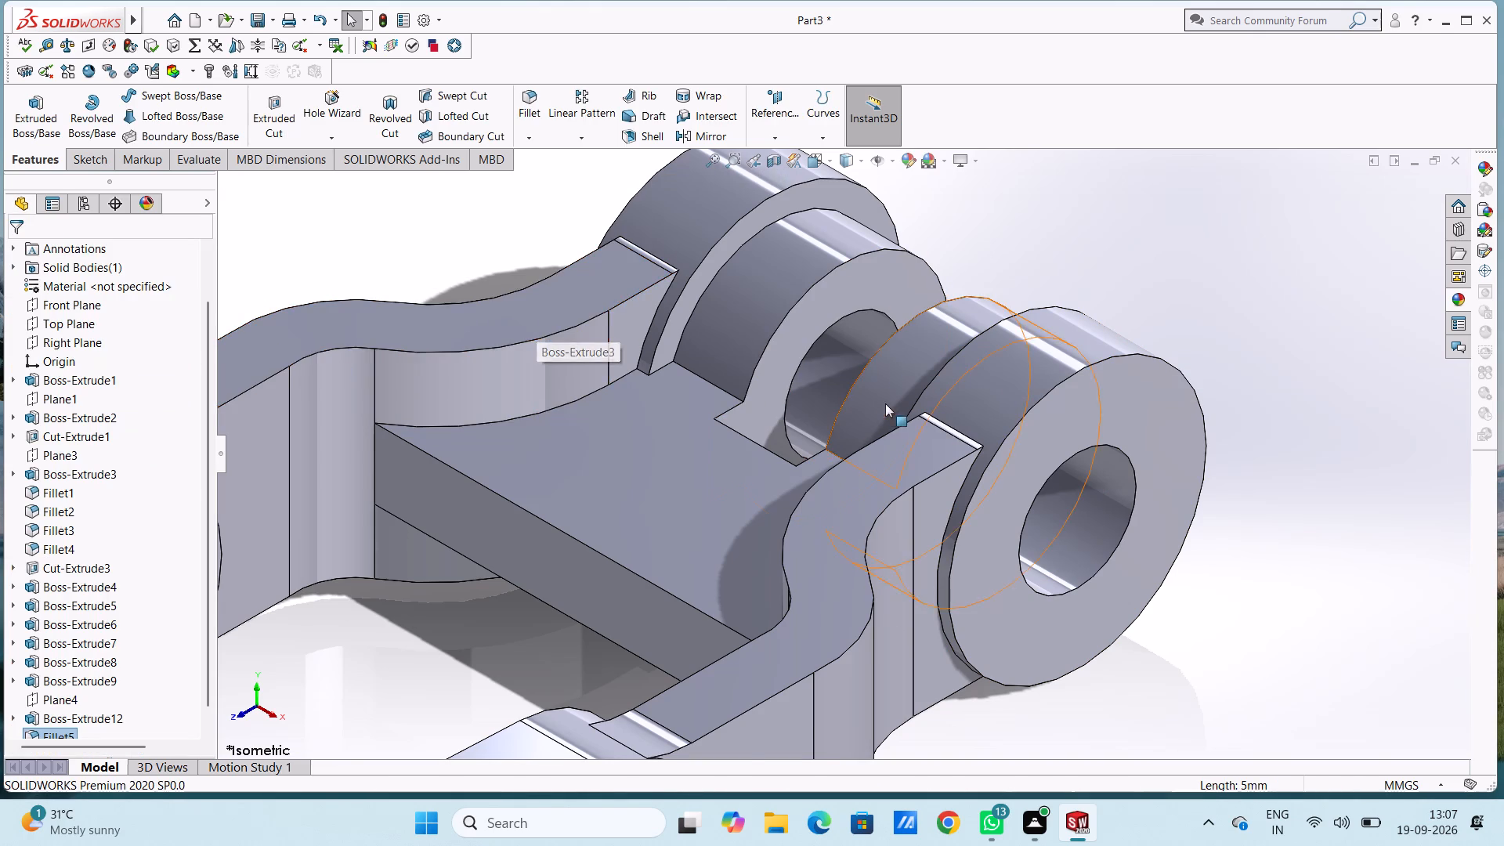
Add a second 10 mm fillet along the boss-side edge of the existing small fillet on both arms' upper side.
{"action": "scroll", "coordinate": [886, 403], "scroll_direction": "down", "scroll_amount": 6}
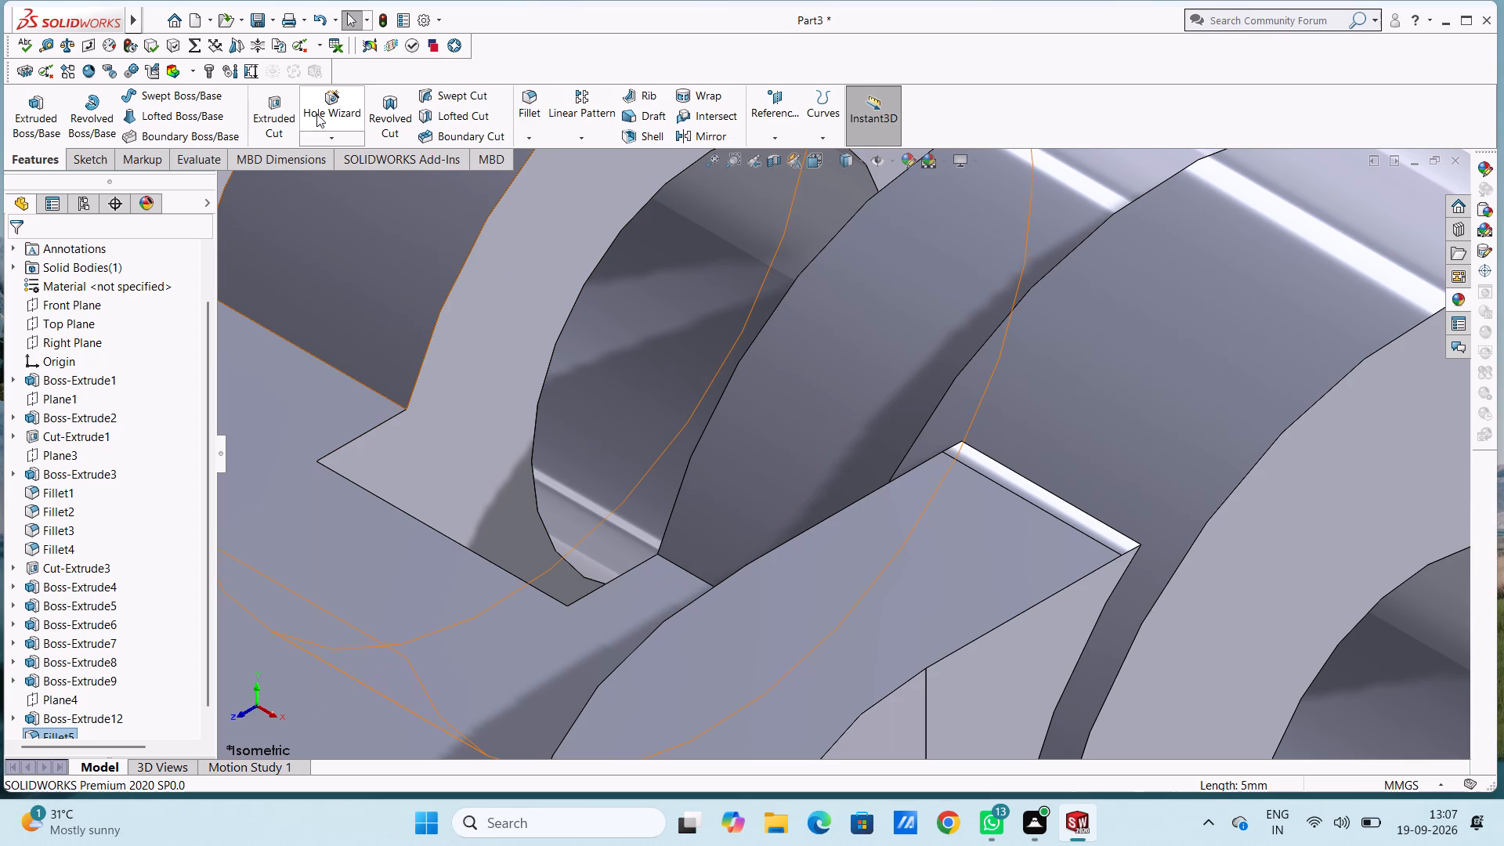
{"action": "left_click", "coordinate": [516, 98]}
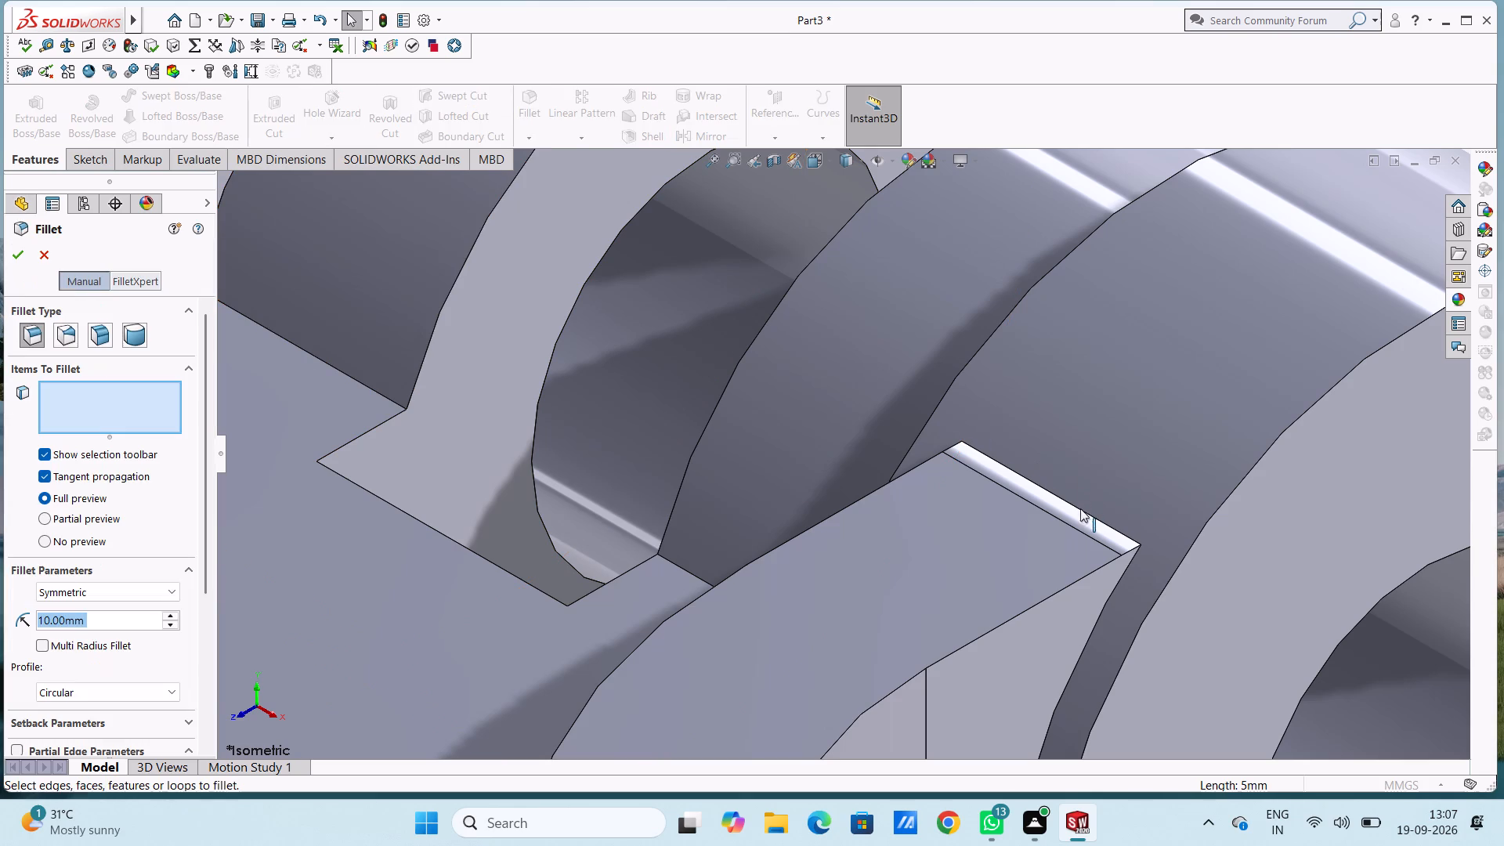
{"action": "left_click", "coordinate": [1071, 525]}
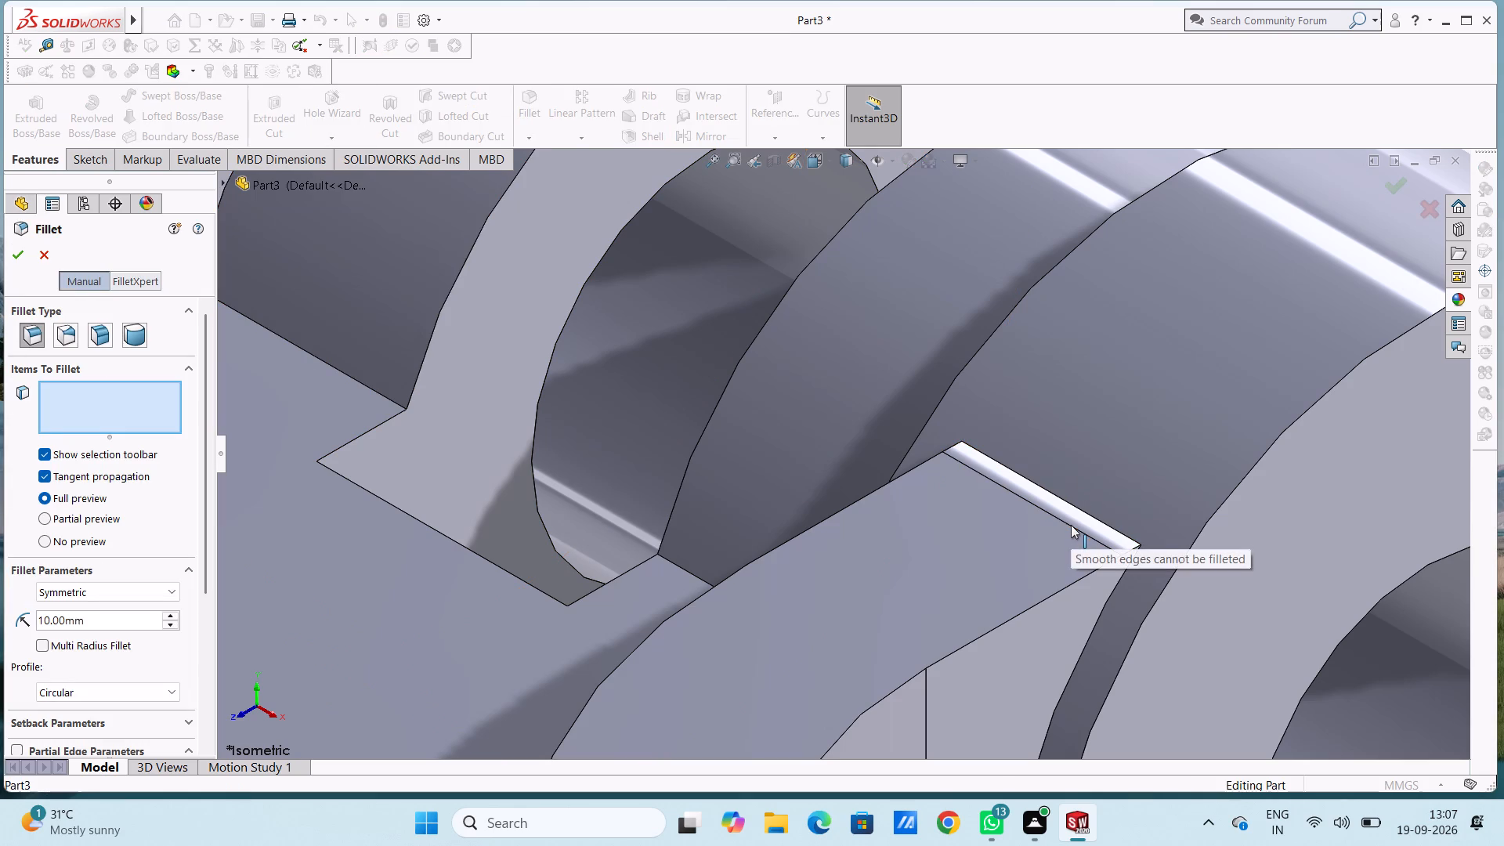
{"action": "left_click", "coordinate": [1071, 525]}
{"action": "left_click", "coordinate": [1070, 525]}
{"action": "left_click", "coordinate": [1070, 524]}
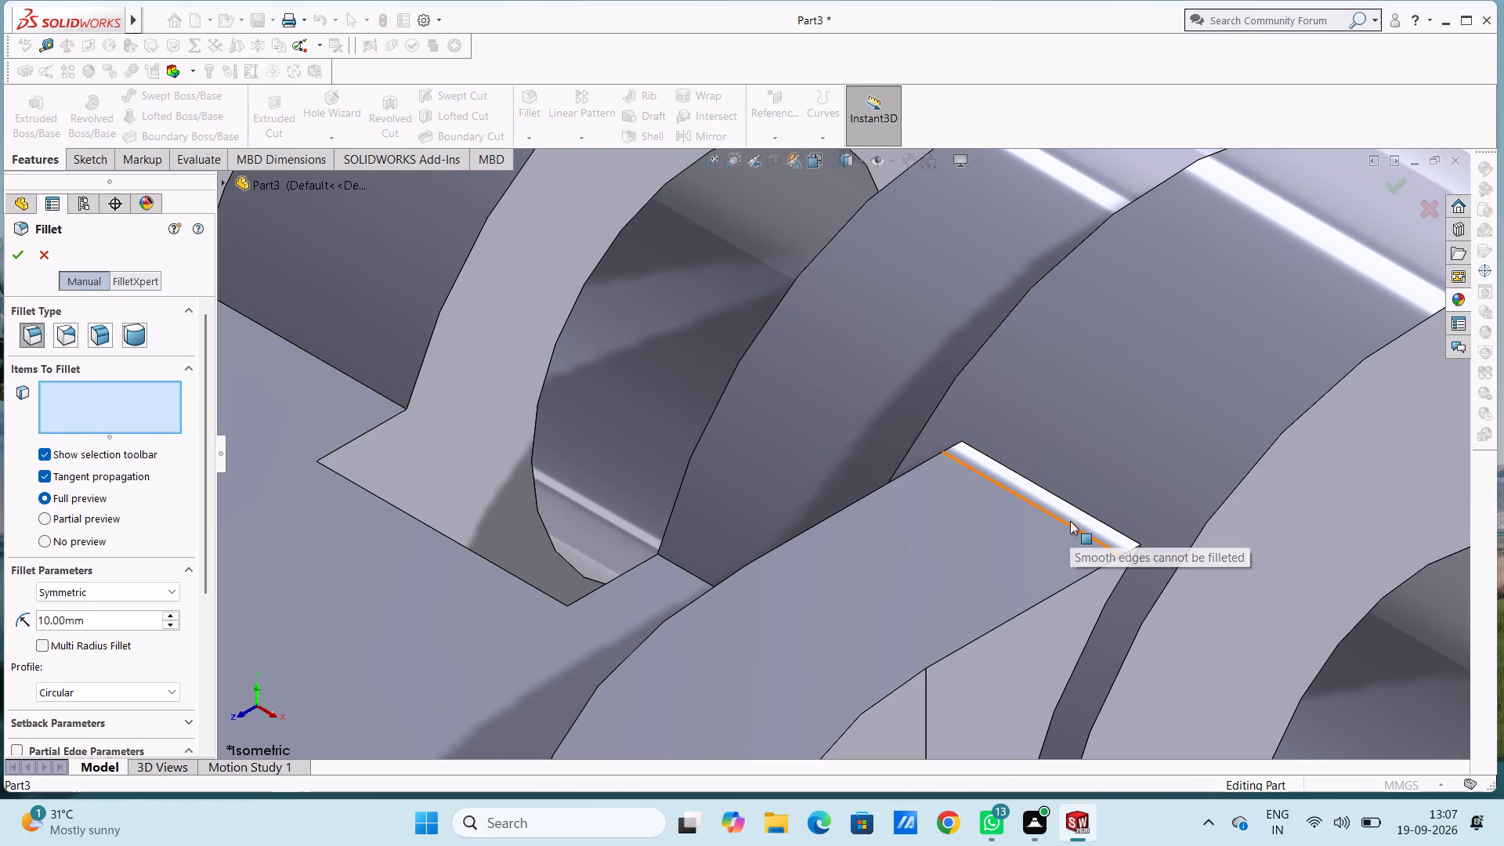
{"action": "left_click", "coordinate": [1100, 522]}
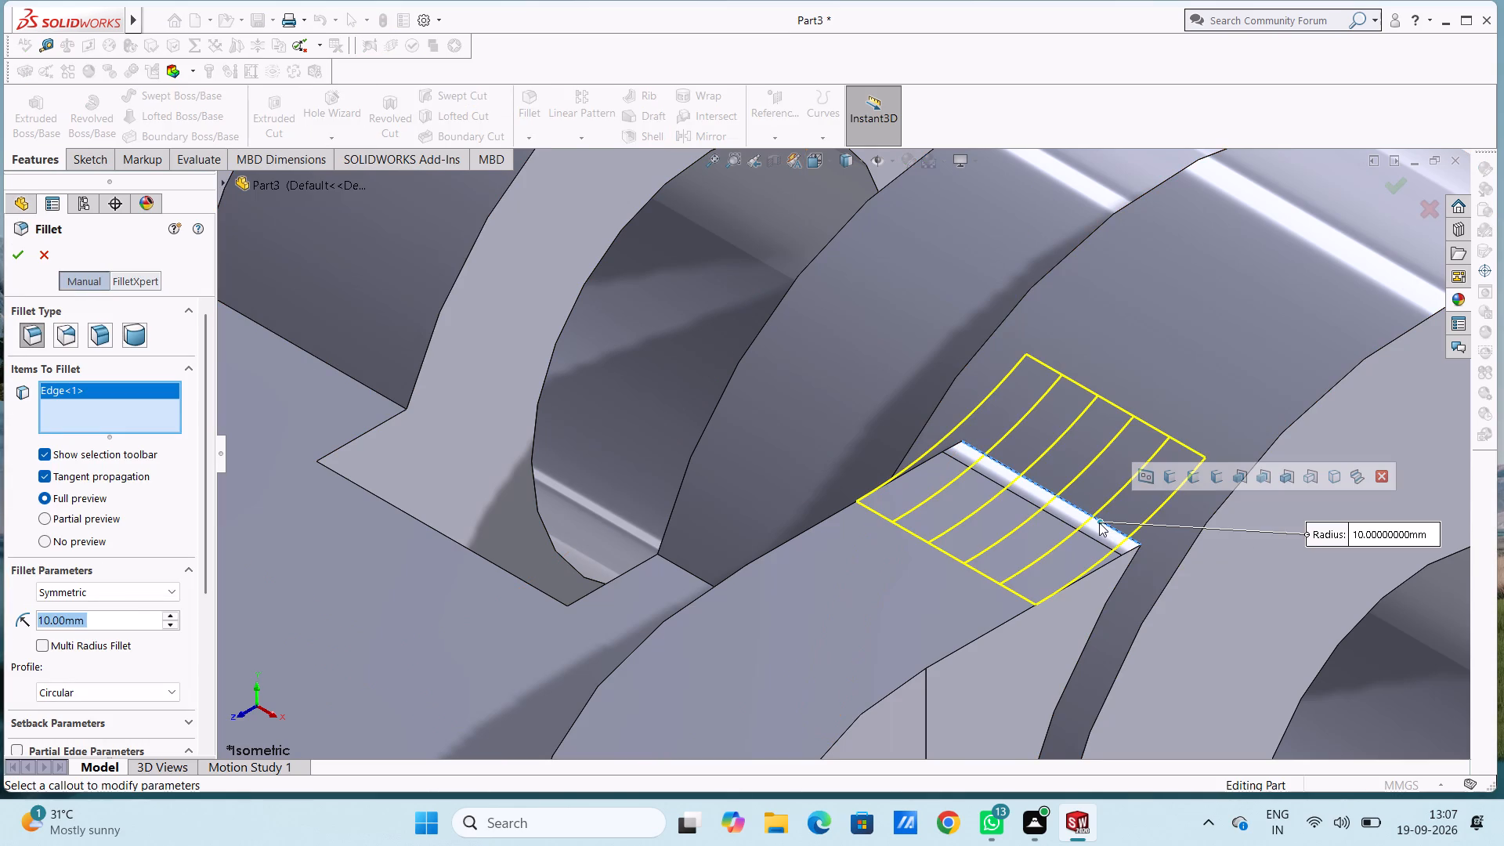
{"action": "scroll", "coordinate": [1098, 522], "scroll_direction": "up", "scroll_amount": 7}
{"action": "scroll", "coordinate": [617, 300], "scroll_direction": "down", "scroll_amount": 10}
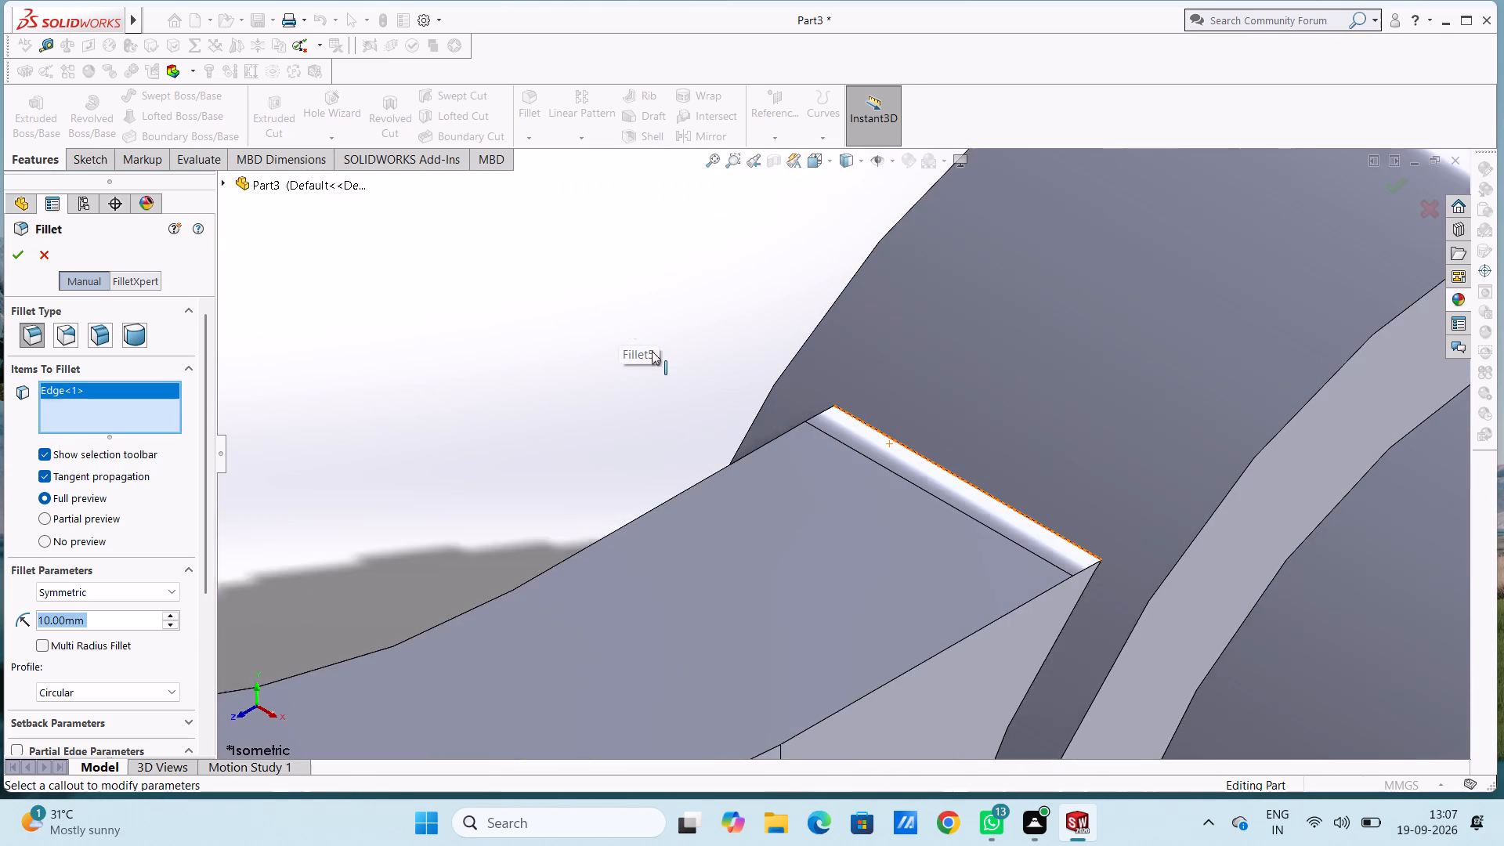
{"action": "left_click", "coordinate": [1073, 537]}
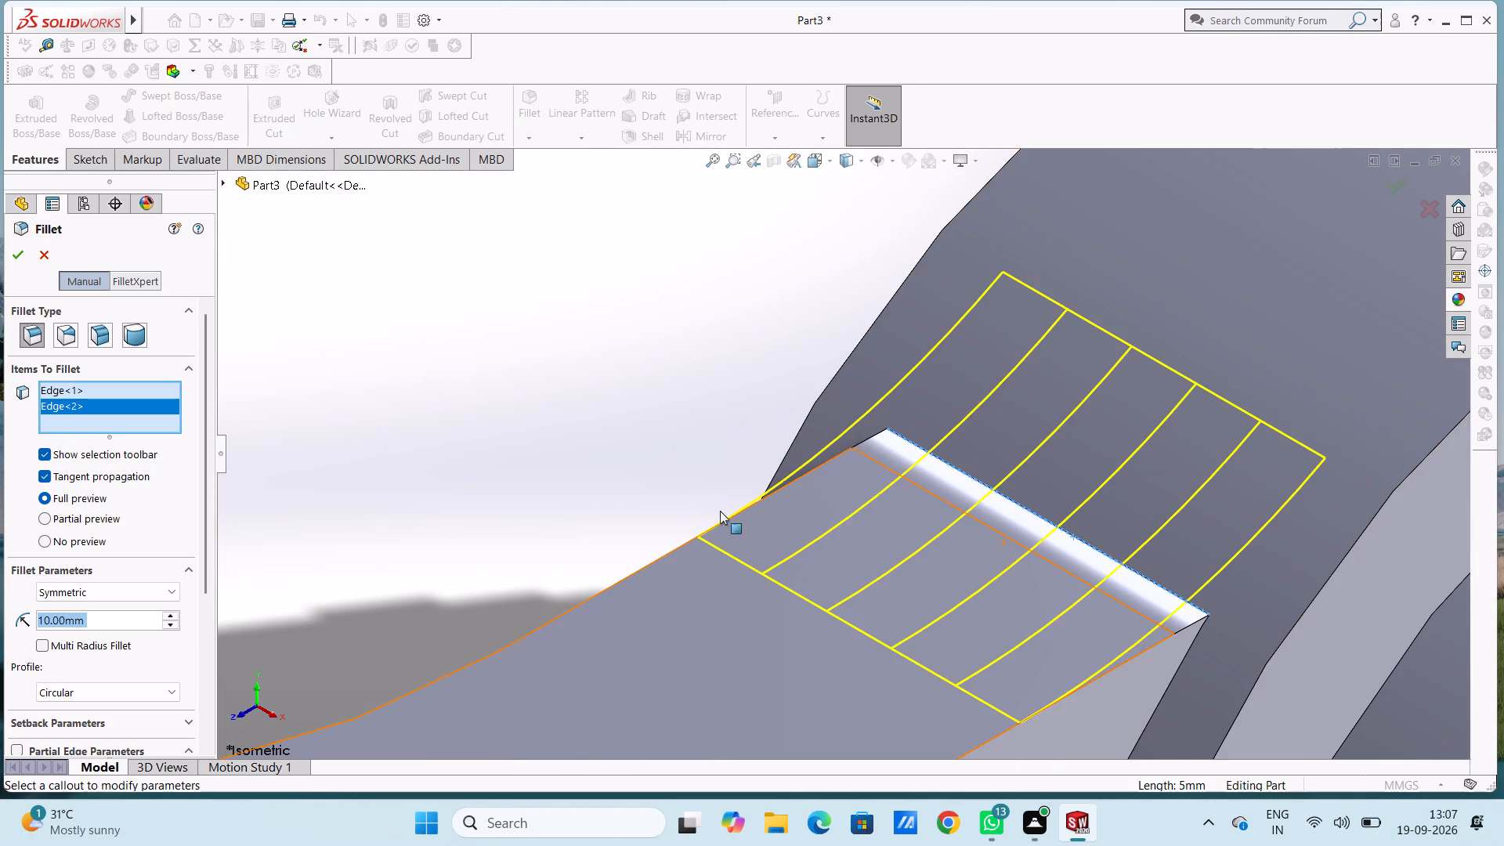
{"action": "left_click", "coordinate": [20, 262]}
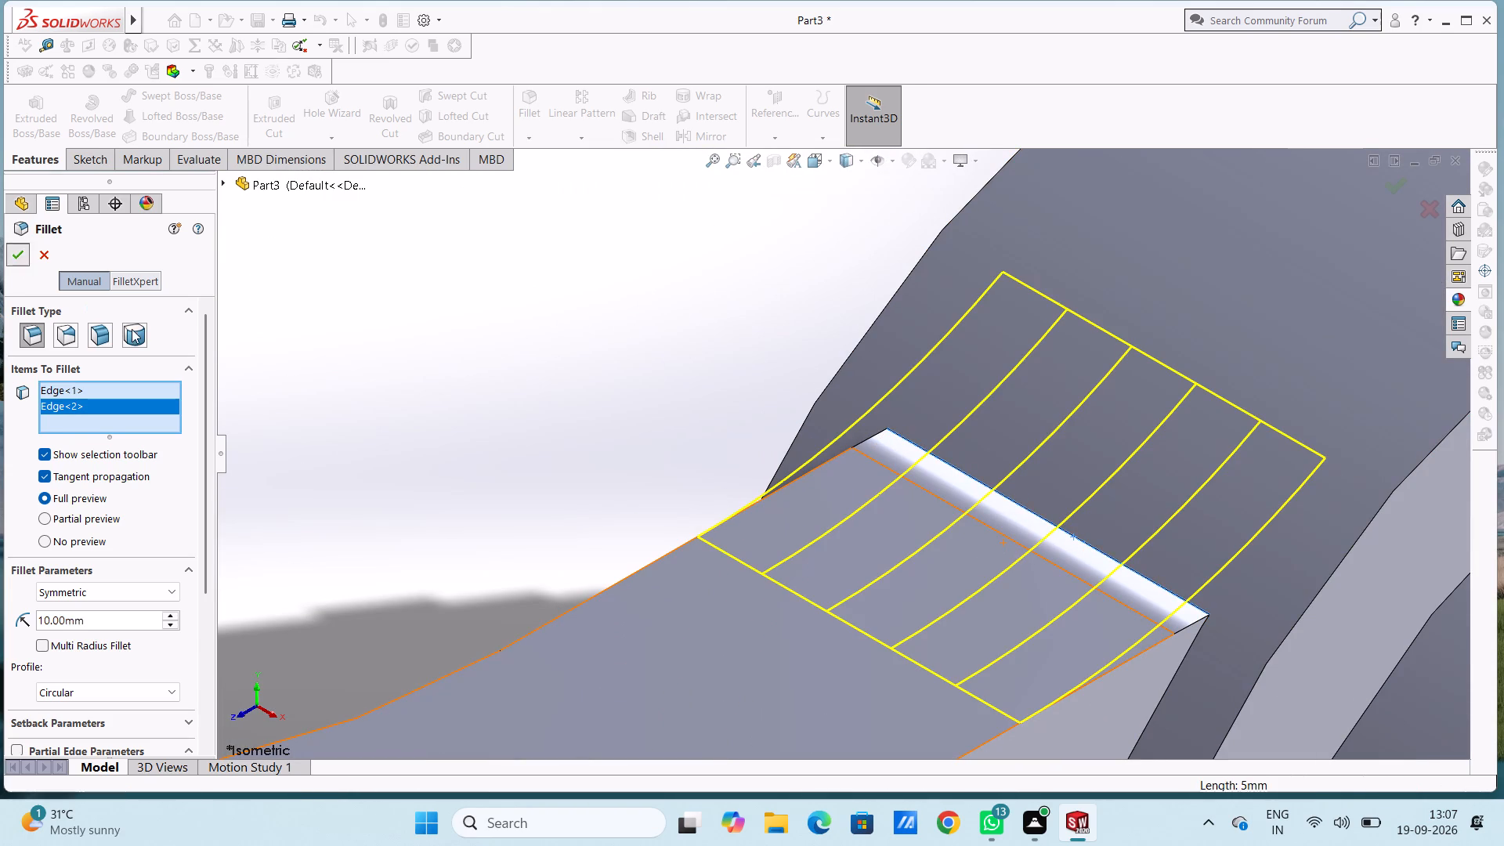
Apply a 10 mm fillet to the two underside edges where the curved arms meet the outer pivot bosses.
{"action": "scroll", "coordinate": [268, 356], "scroll_direction": "up", "scroll_amount": 15}
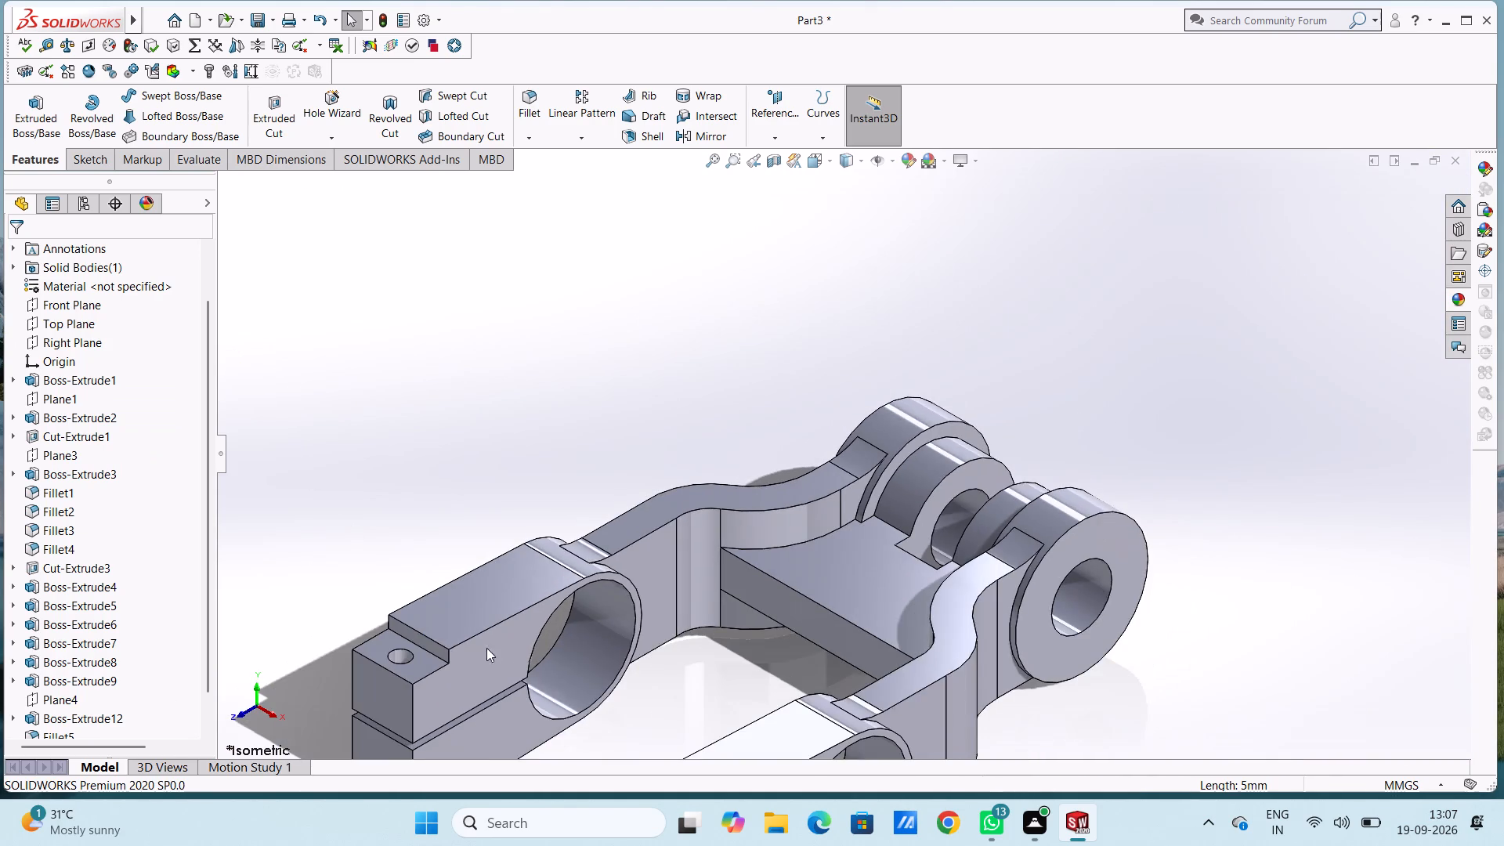
{"action": "scroll", "coordinate": [509, 660], "scroll_direction": "up", "scroll_amount": 4}
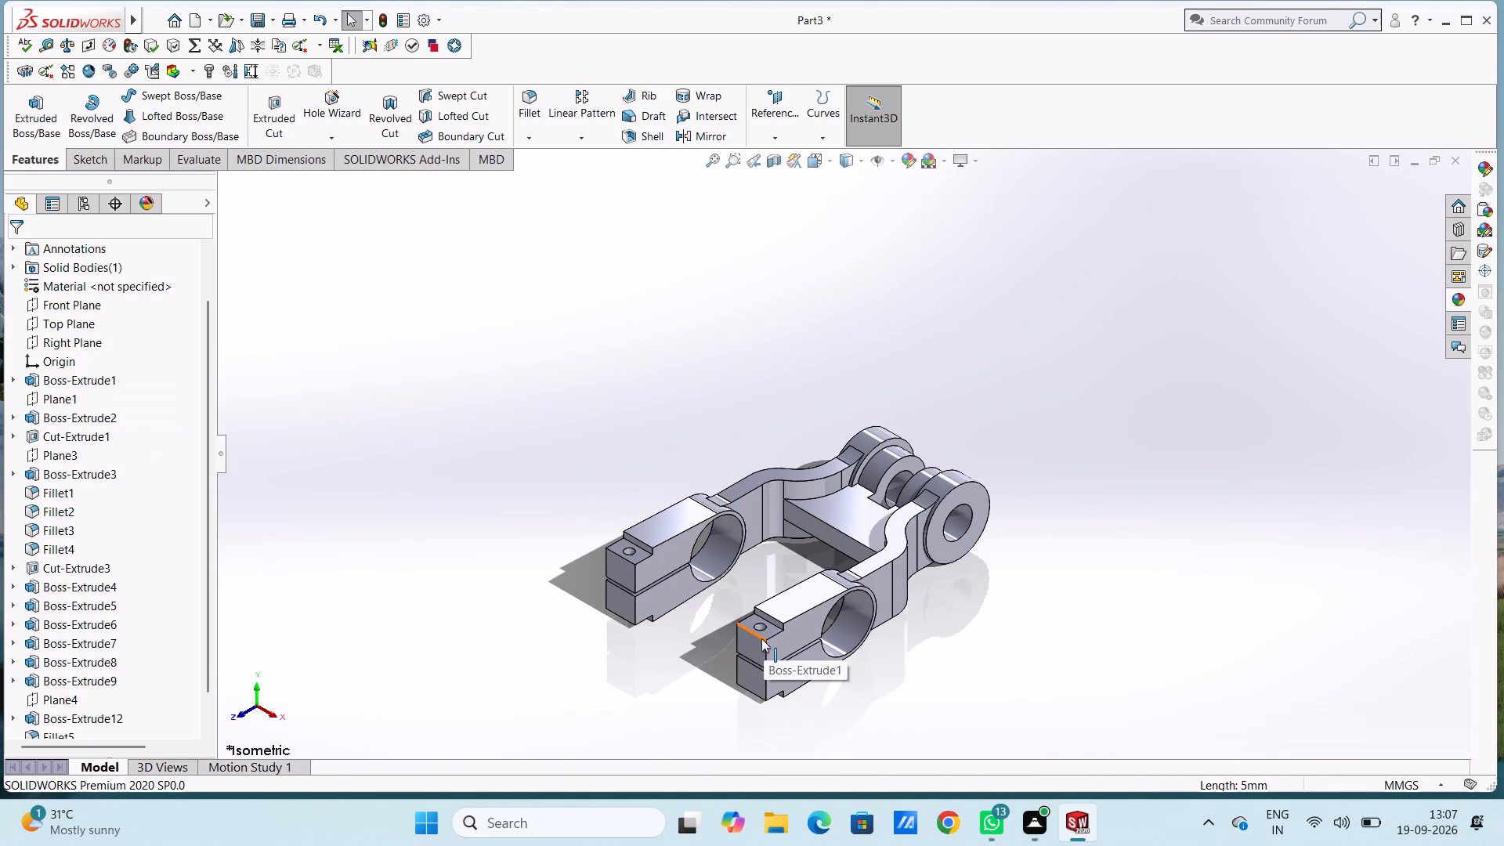
{"action": "scroll", "coordinate": [1032, 484], "scroll_direction": "up", "scroll_amount": 1}
{"action": "middle_click_drag", "start_coordinate": [1032, 484], "coordinate": [1003, 480]}
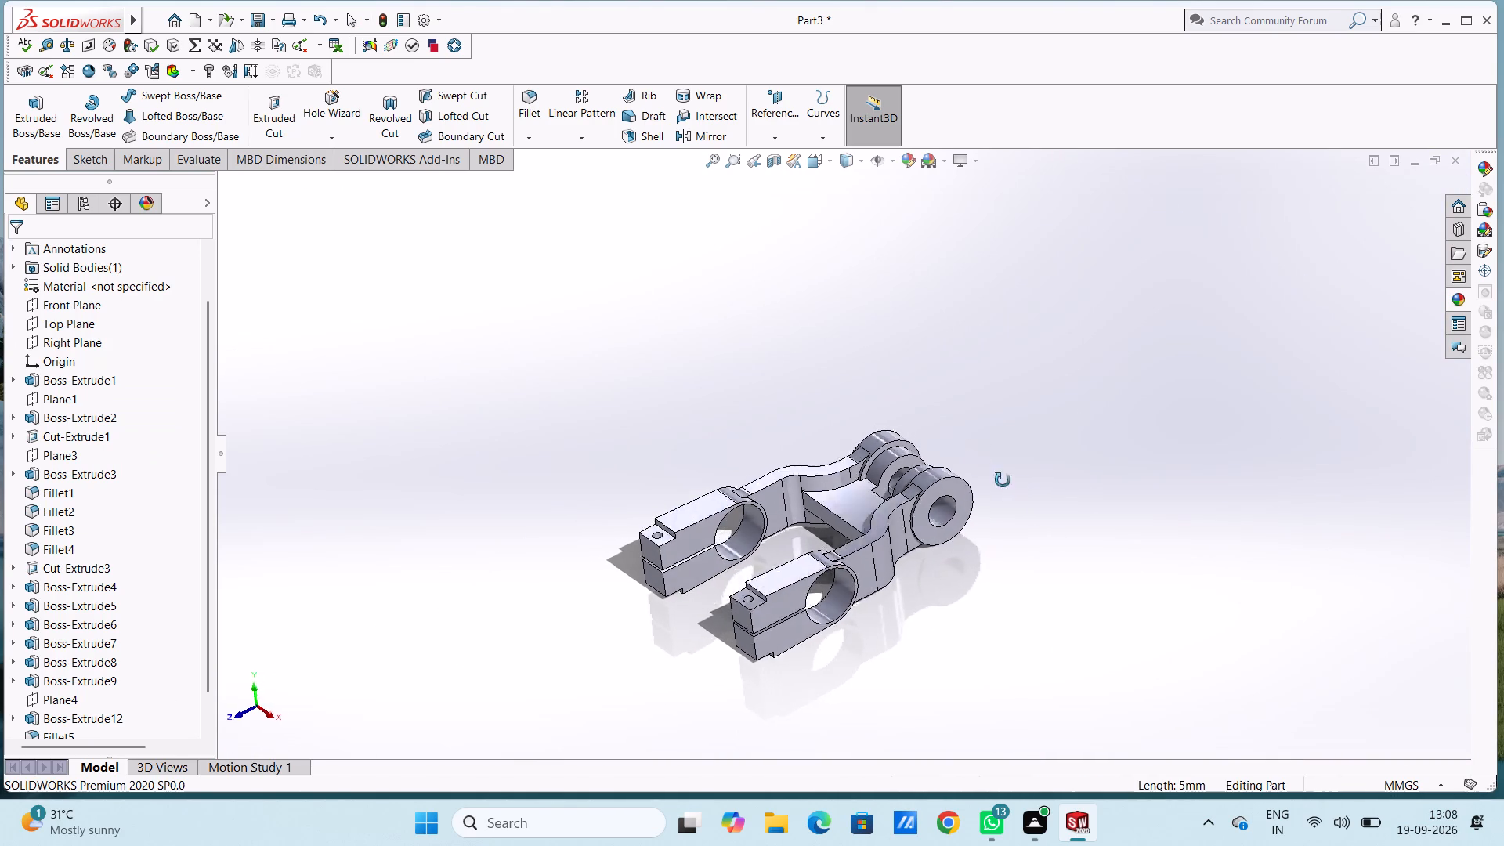
{"action": "middle_click_drag", "start_coordinate": [1003, 480], "coordinate": [861, 338]}
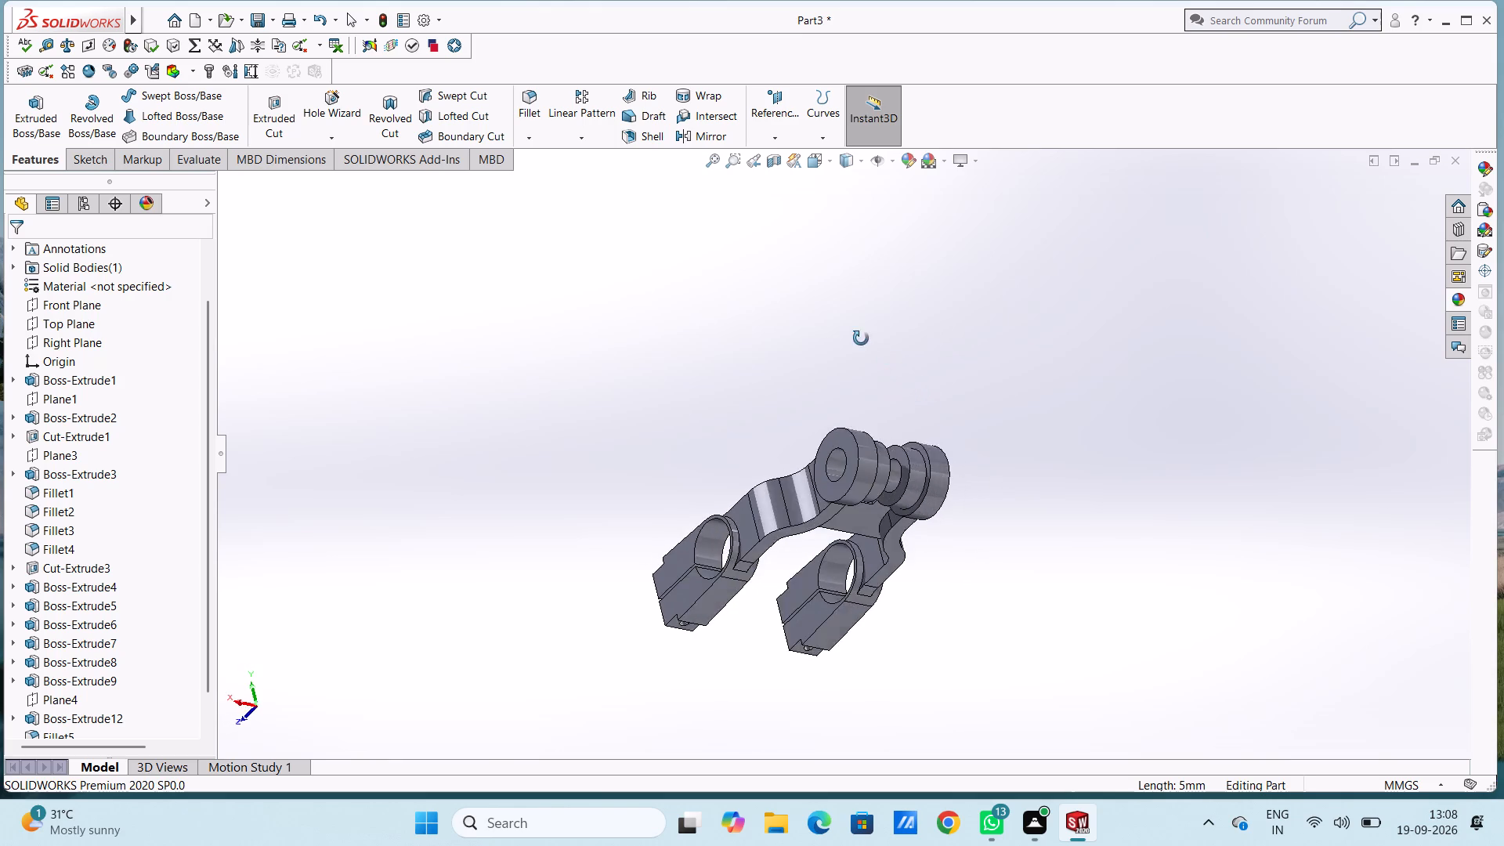
{"action": "middle_click_drag", "start_coordinate": [861, 338], "coordinate": [845, 325]}
{"action": "middle_click_drag", "start_coordinate": [855, 535], "coordinate": [821, 461]}
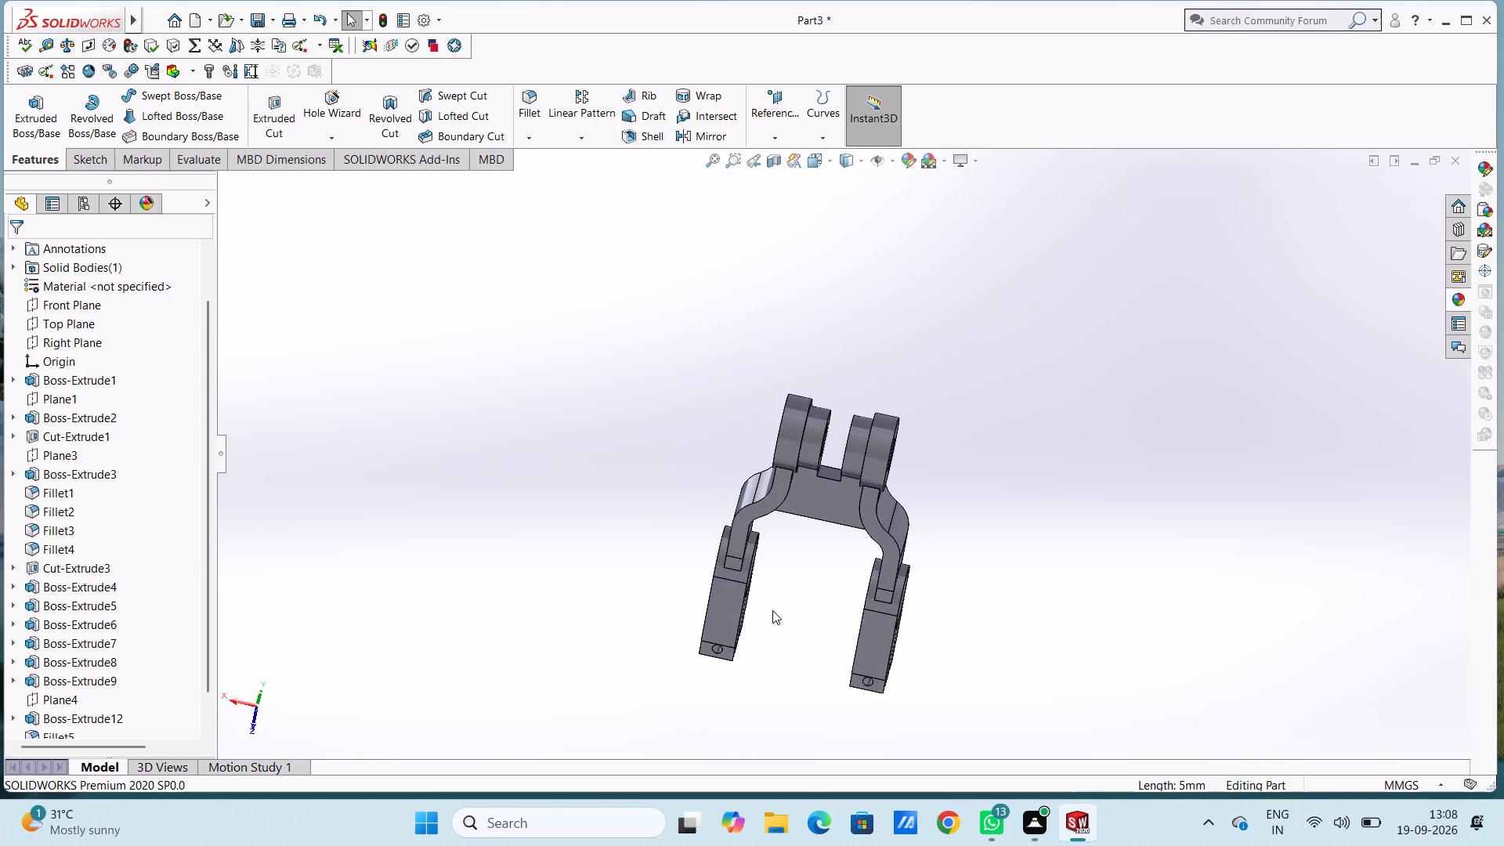
{"action": "scroll", "coordinate": [780, 583], "scroll_direction": "down", "scroll_amount": 7}
{"action": "middle_click_drag", "start_coordinate": [842, 298], "coordinate": [833, 185]}
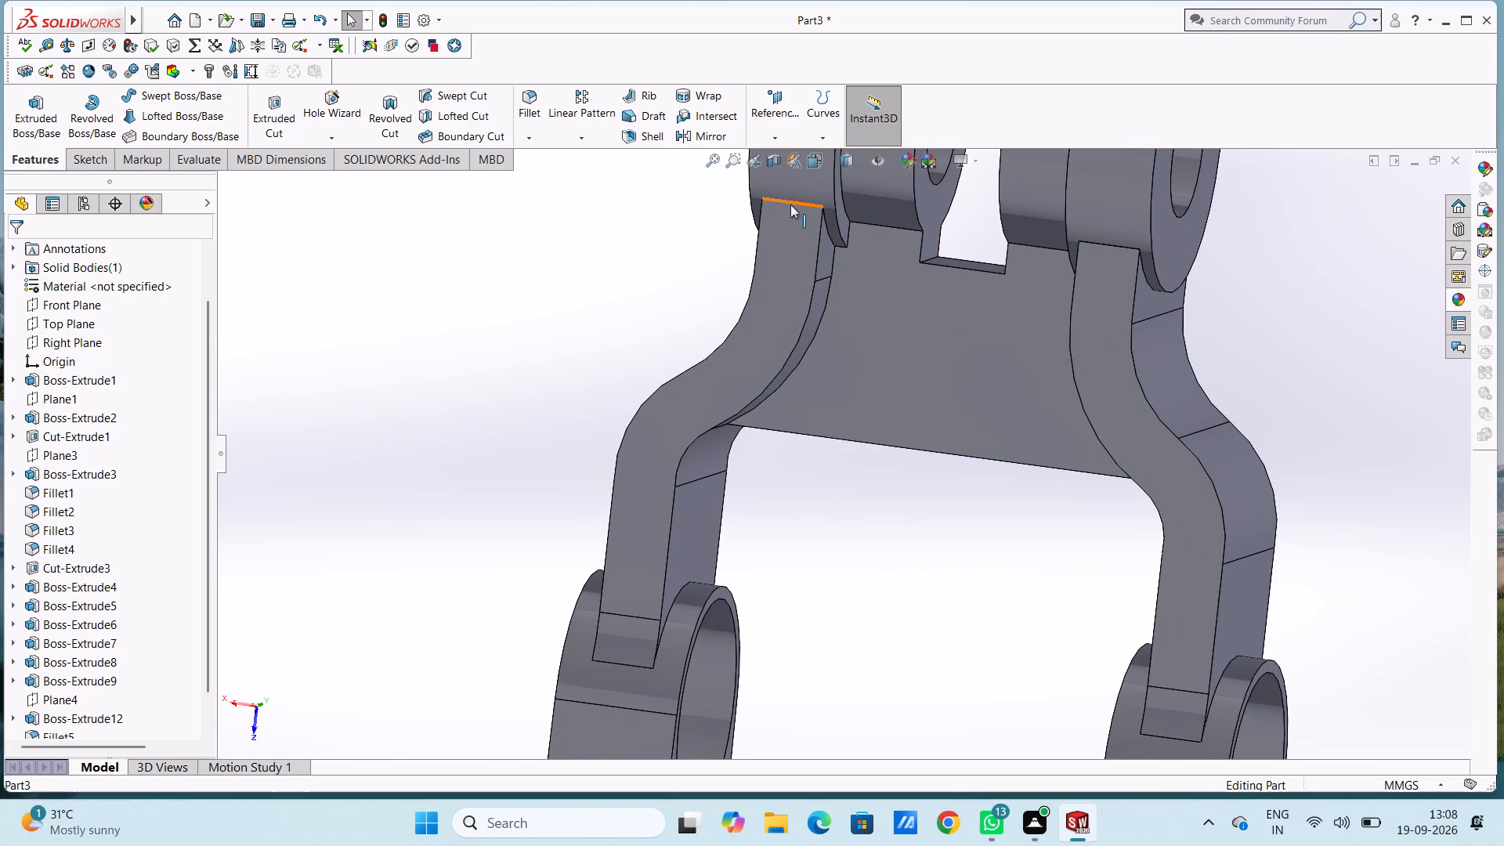
{"action": "left_click", "coordinate": [791, 201]}
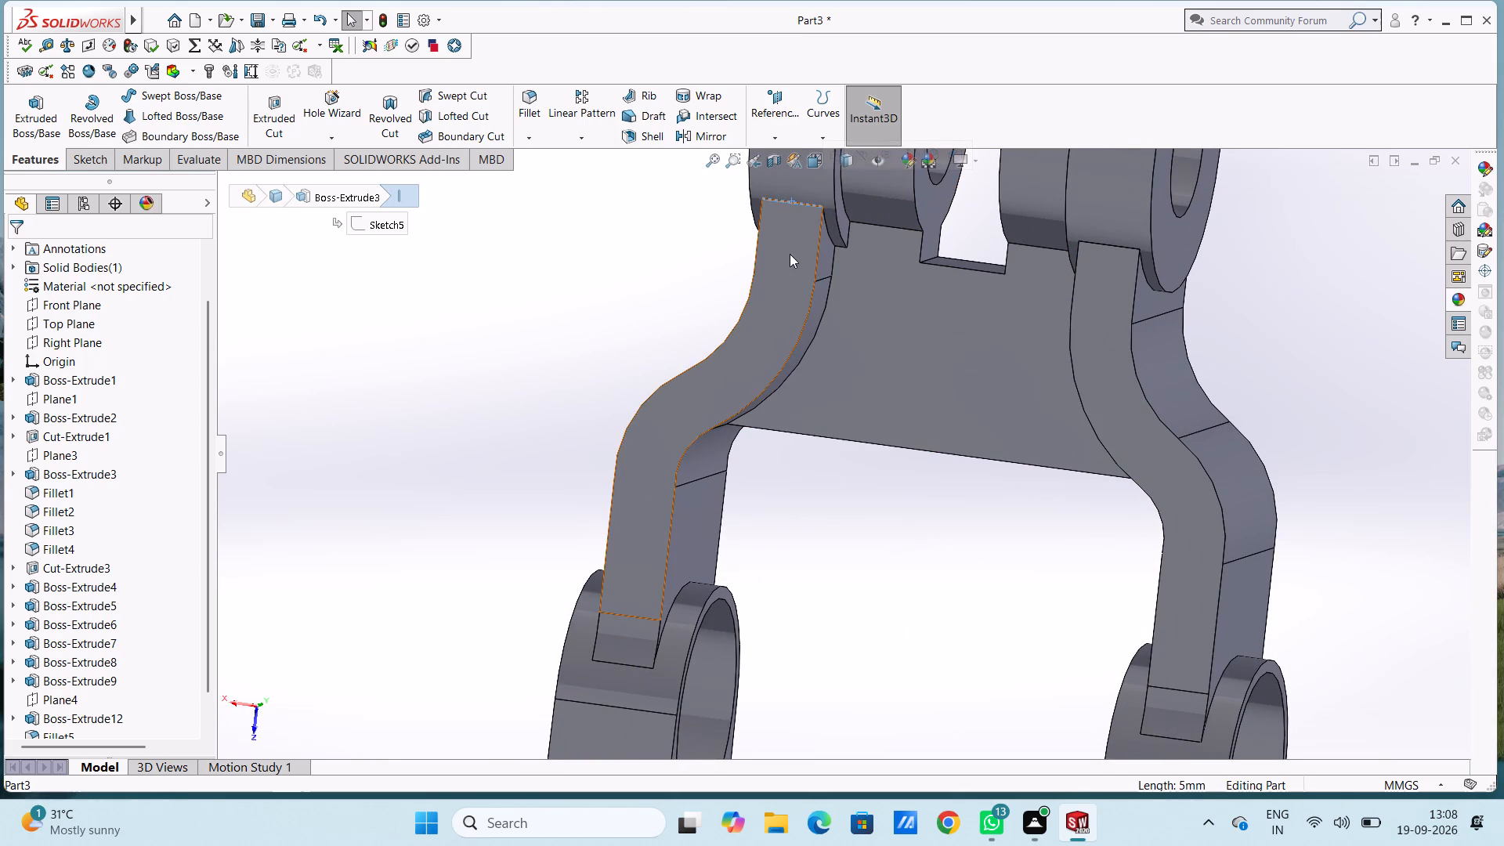
{"action": "left_click", "coordinate": [530, 96]}
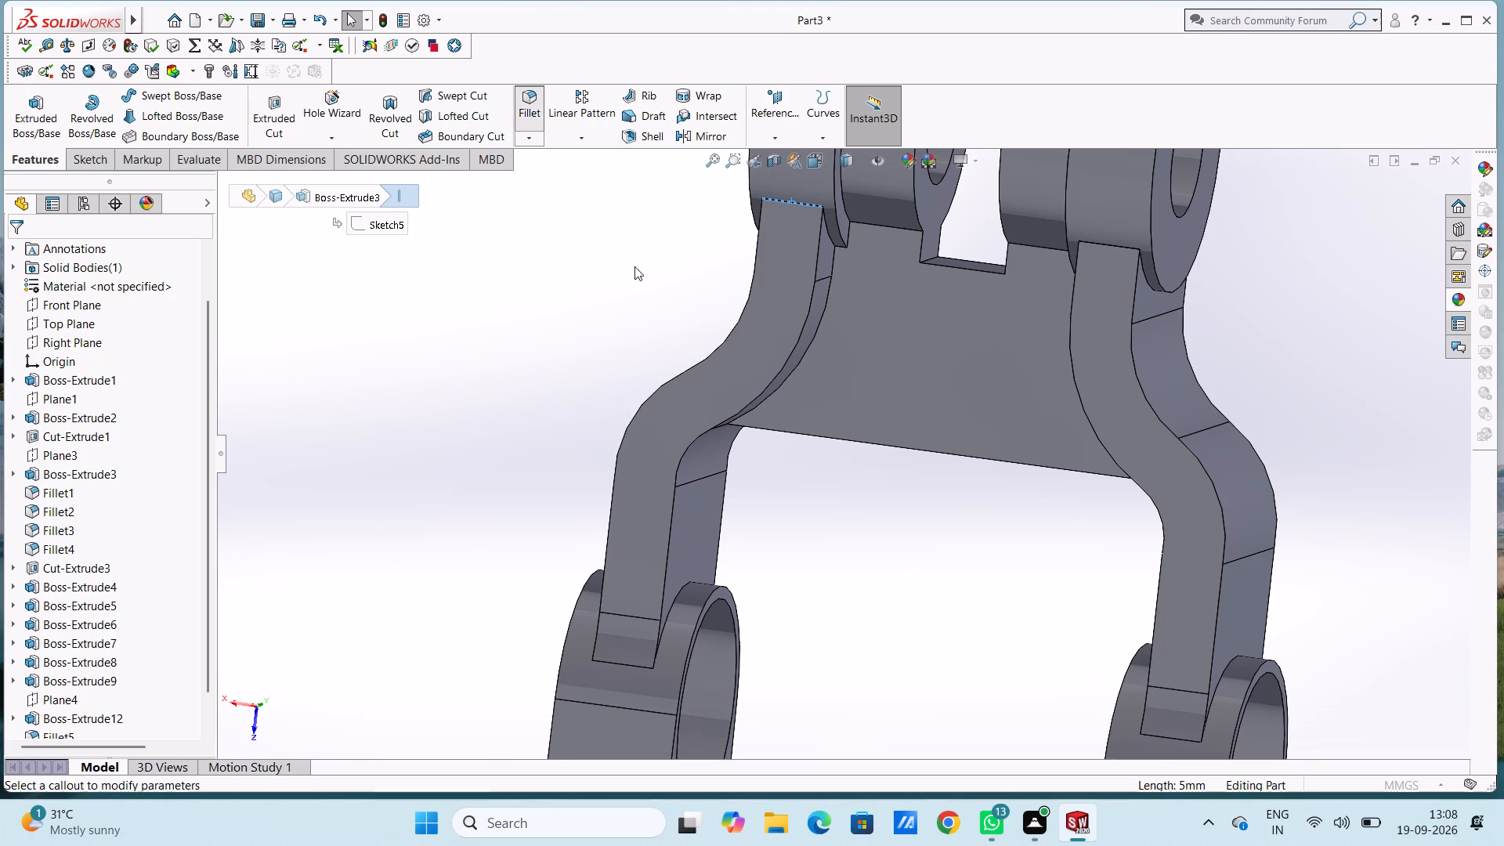
{"action": "left_click", "coordinate": [1099, 246]}
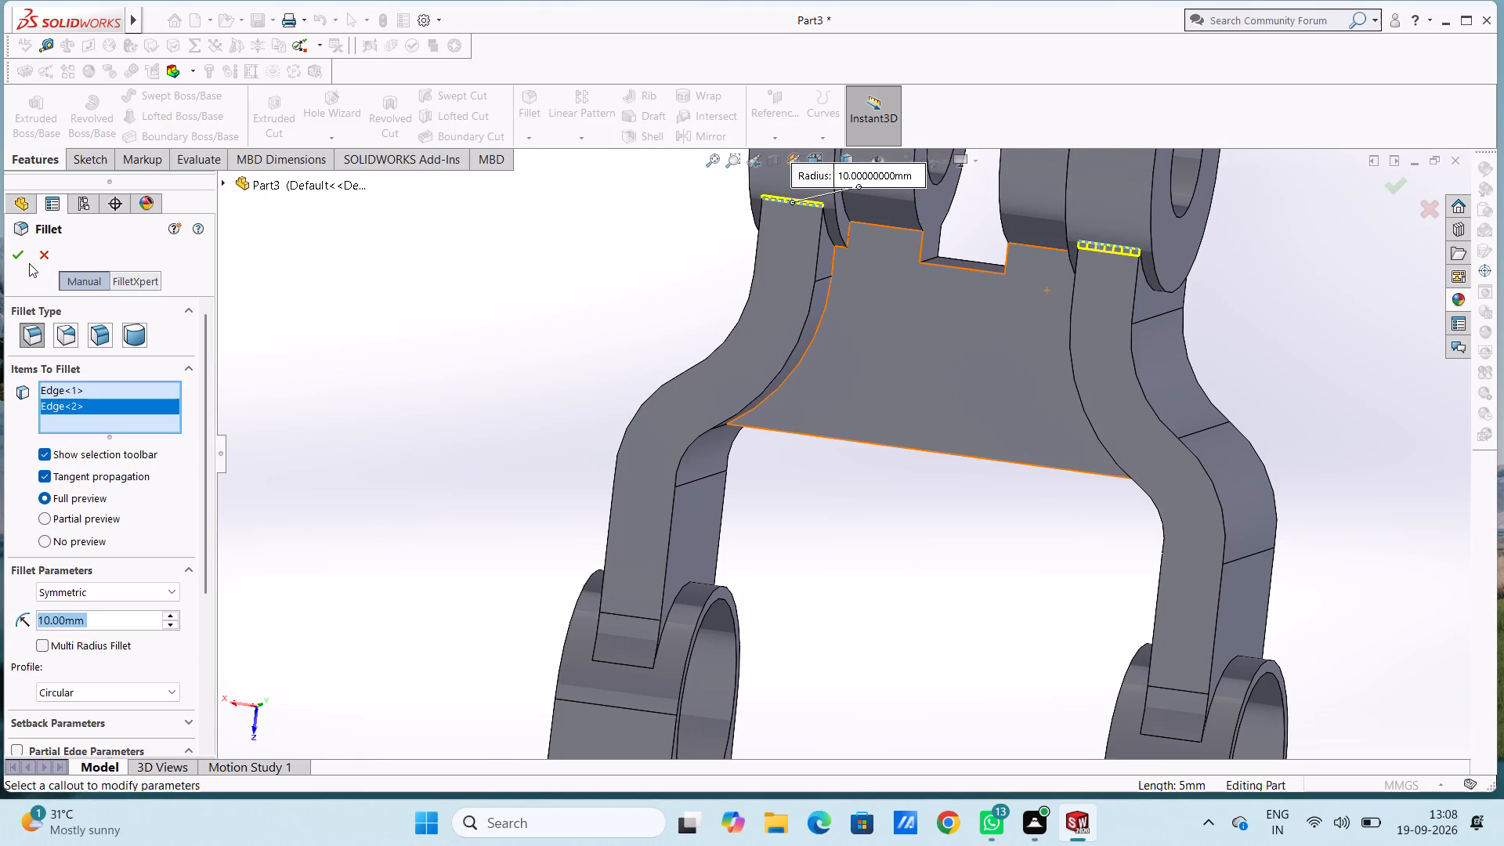
{"action": "left_click", "coordinate": [25, 258]}
Add a second 10 mm fillet on the underside, along the boss-side edge of the small fillet on the negative-X arm.
{"action": "scroll", "coordinate": [337, 332], "scroll_direction": "up", "scroll_amount": 5}
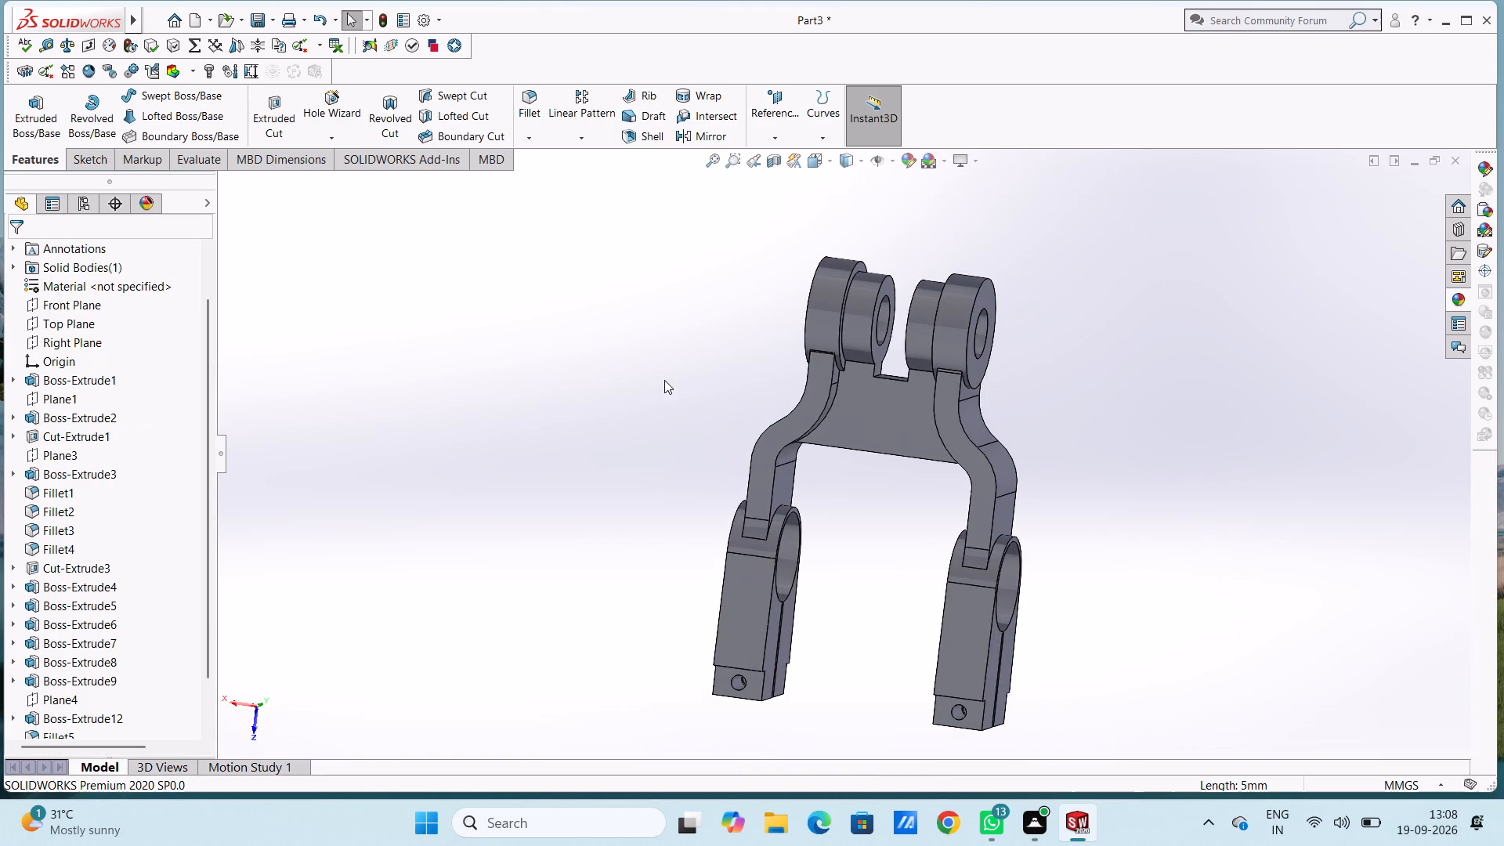
{"action": "middle_click_drag", "start_coordinate": [667, 379], "coordinate": [703, 276]}
{"action": "scroll", "coordinate": [915, 339], "scroll_direction": "down", "scroll_amount": 7}
{"action": "scroll", "coordinate": [880, 408], "scroll_direction": "down", "scroll_amount": 2}
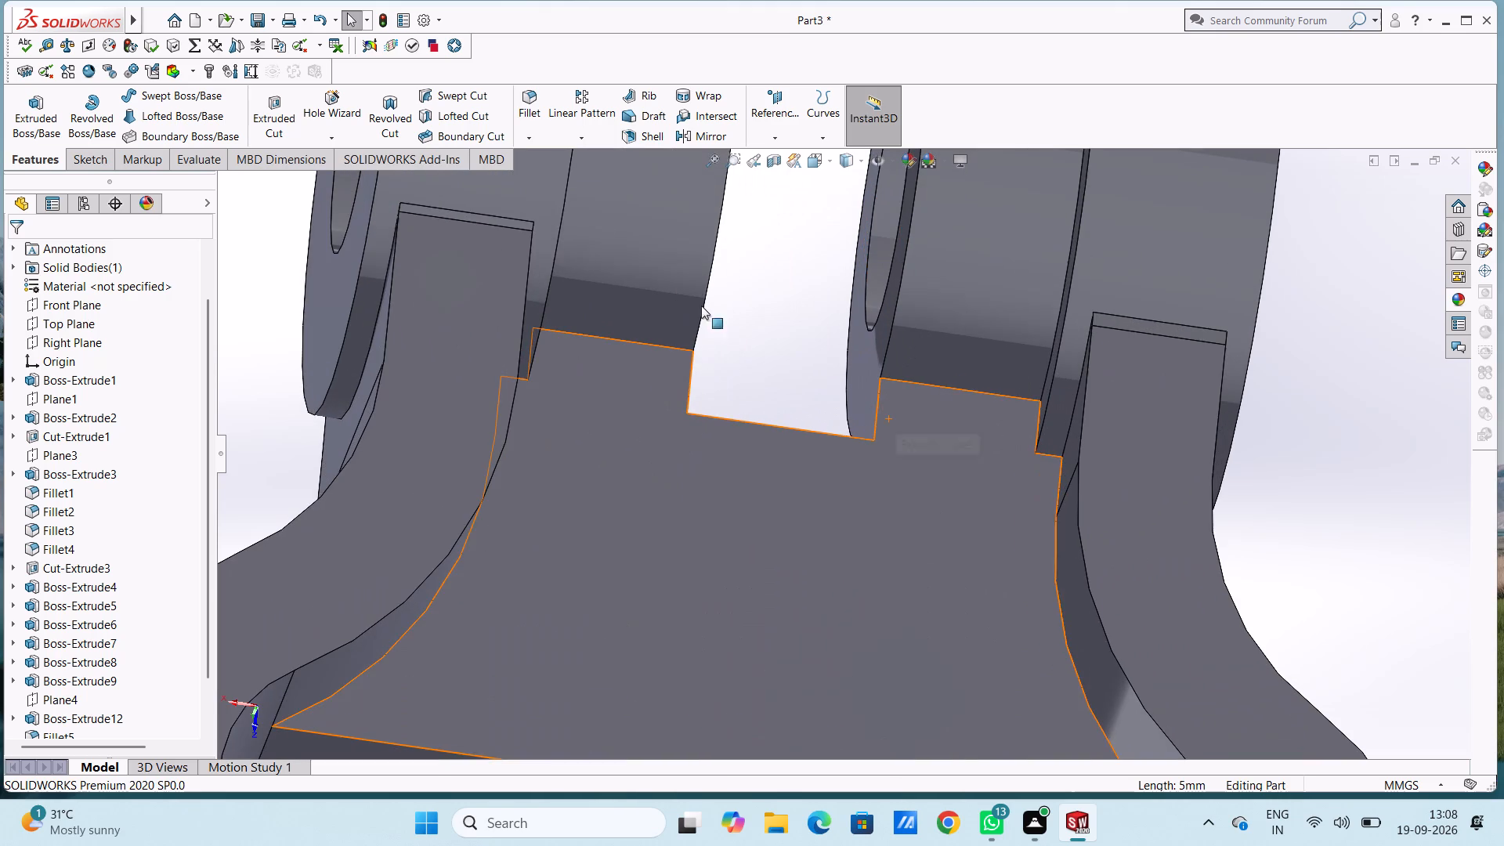
{"action": "left_click", "coordinate": [522, 97]}
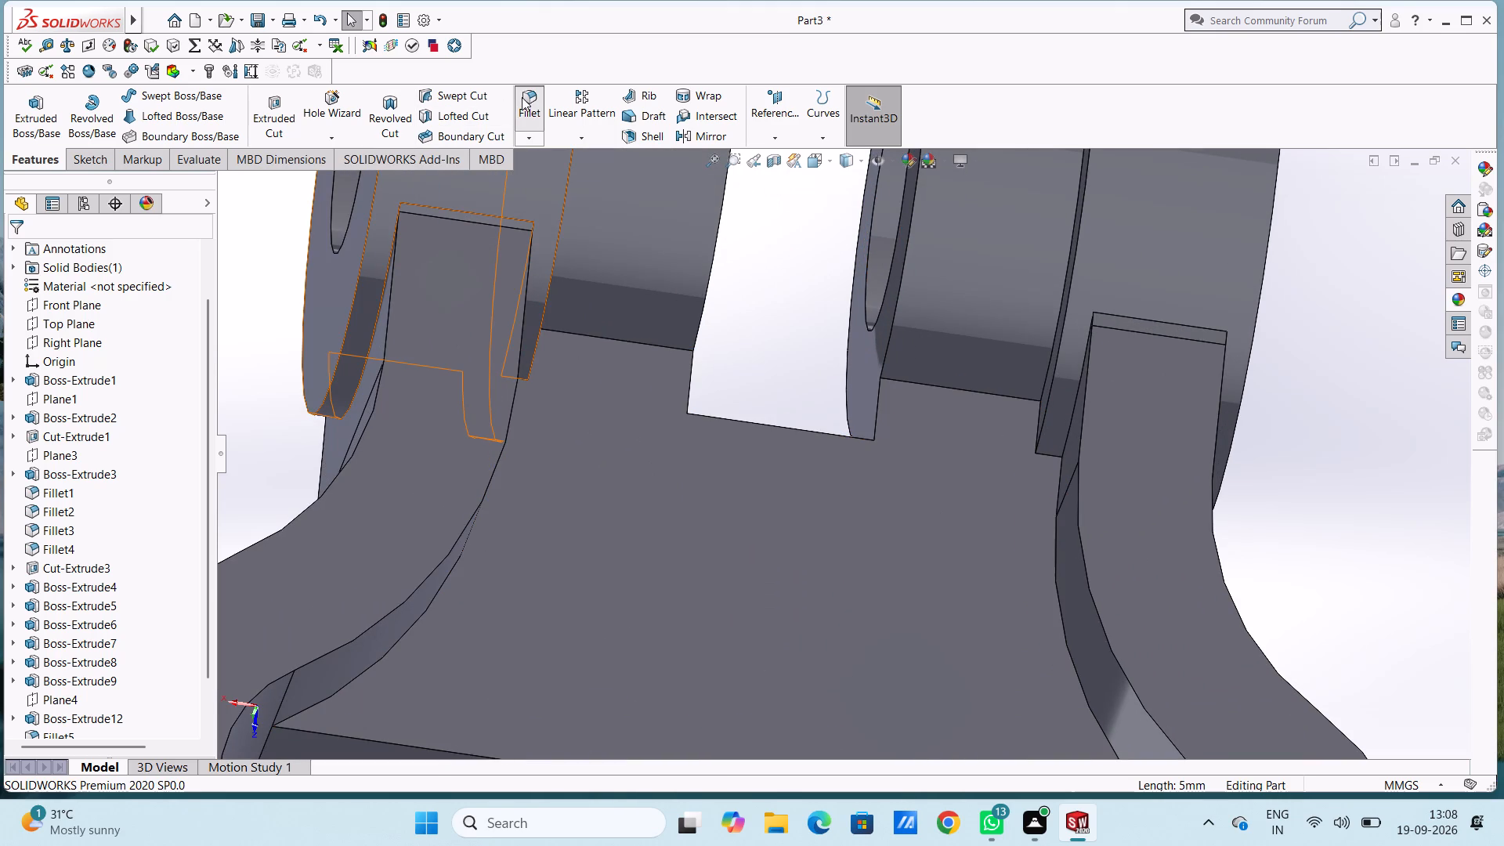
{"action": "left_click", "coordinate": [489, 217]}
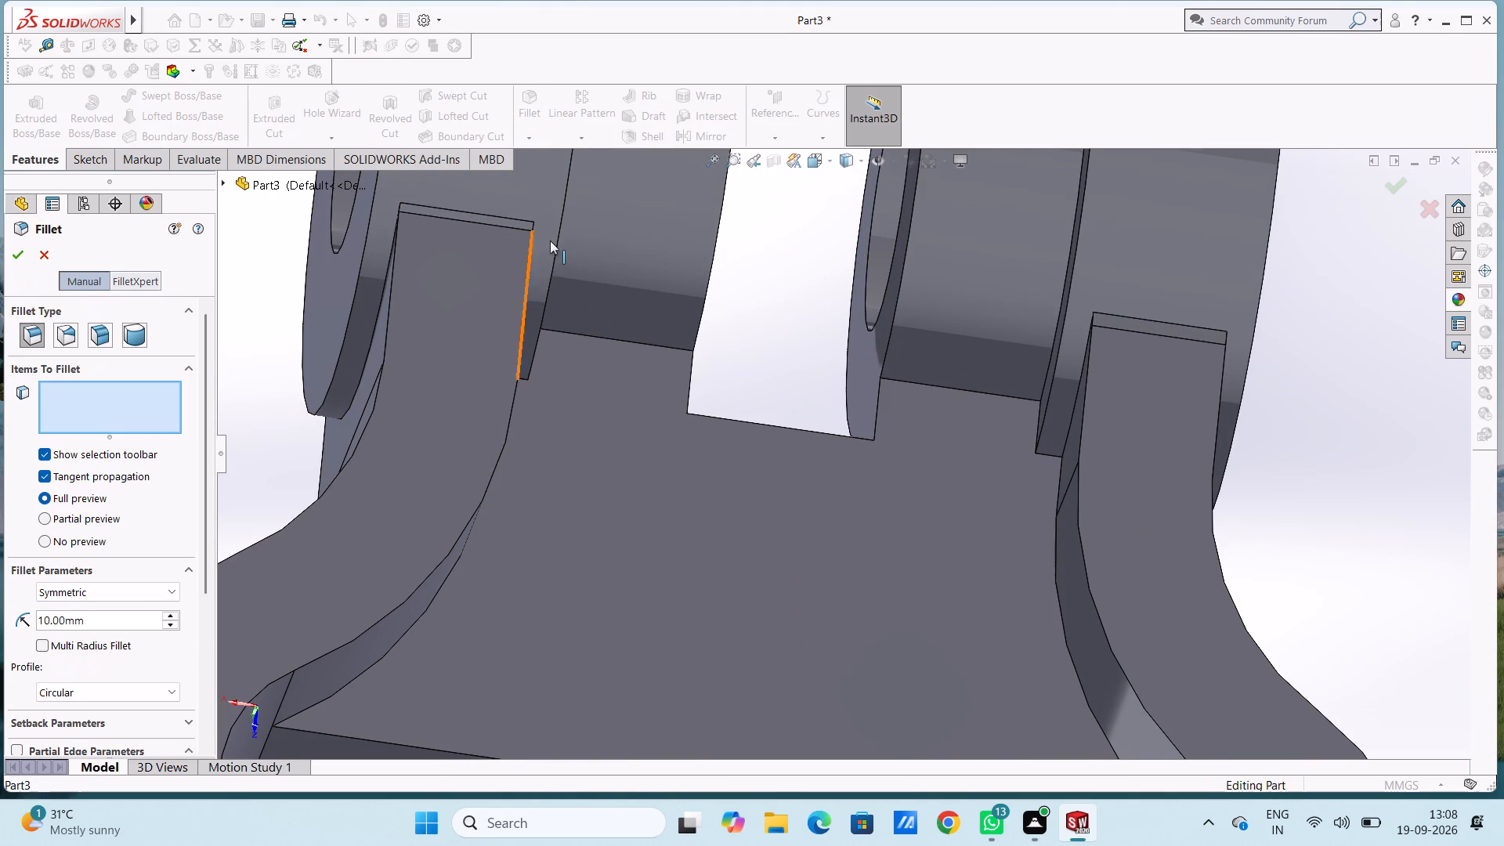
{"action": "left_click", "coordinate": [492, 215]}
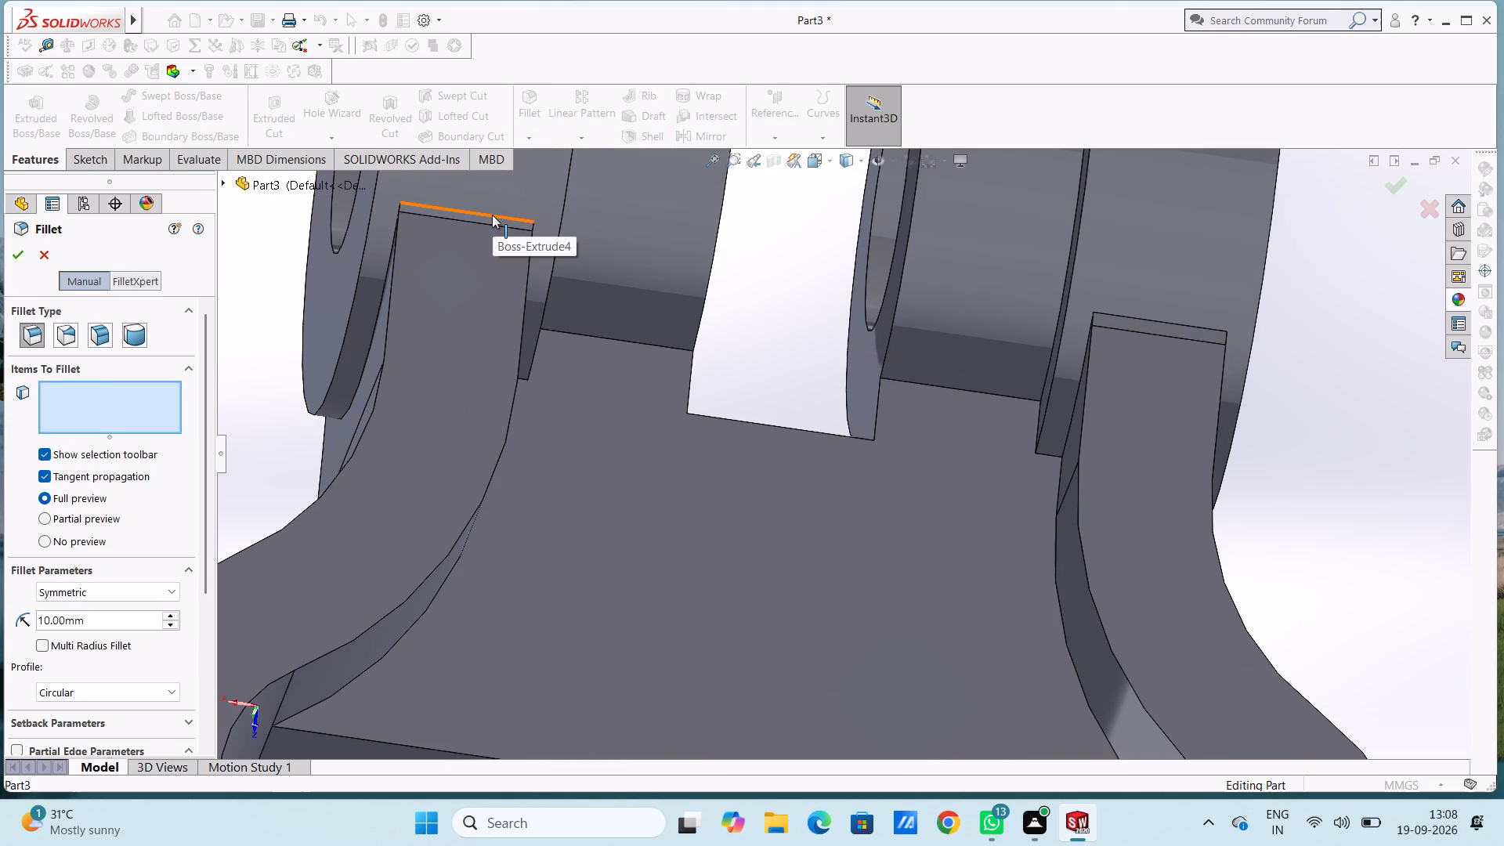
{"action": "left_click", "coordinate": [492, 215]}
{"action": "left_click", "coordinate": [491, 217]}
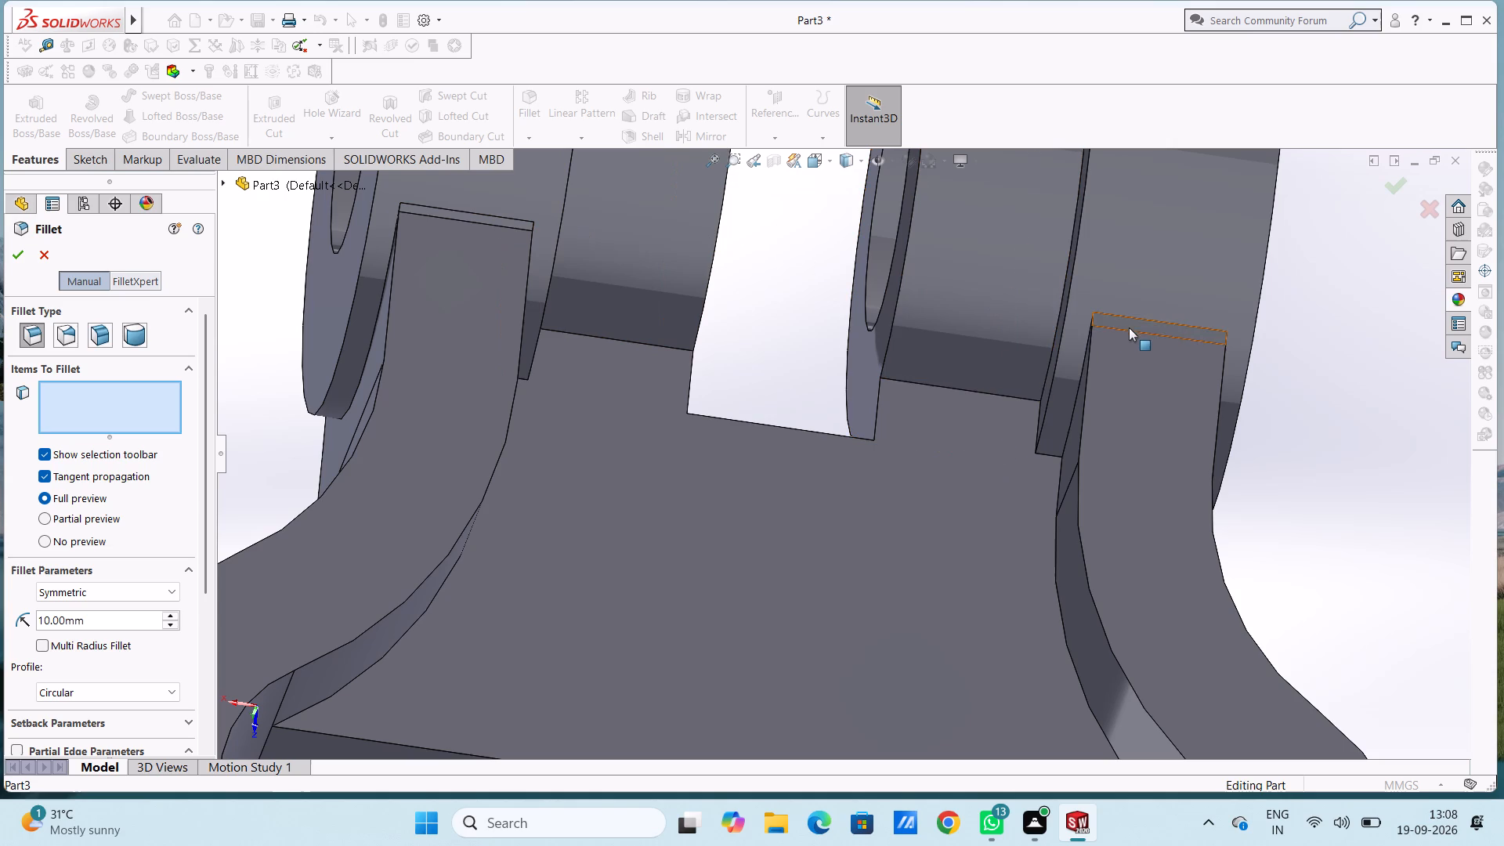
{"action": "left_click", "coordinate": [1136, 315]}
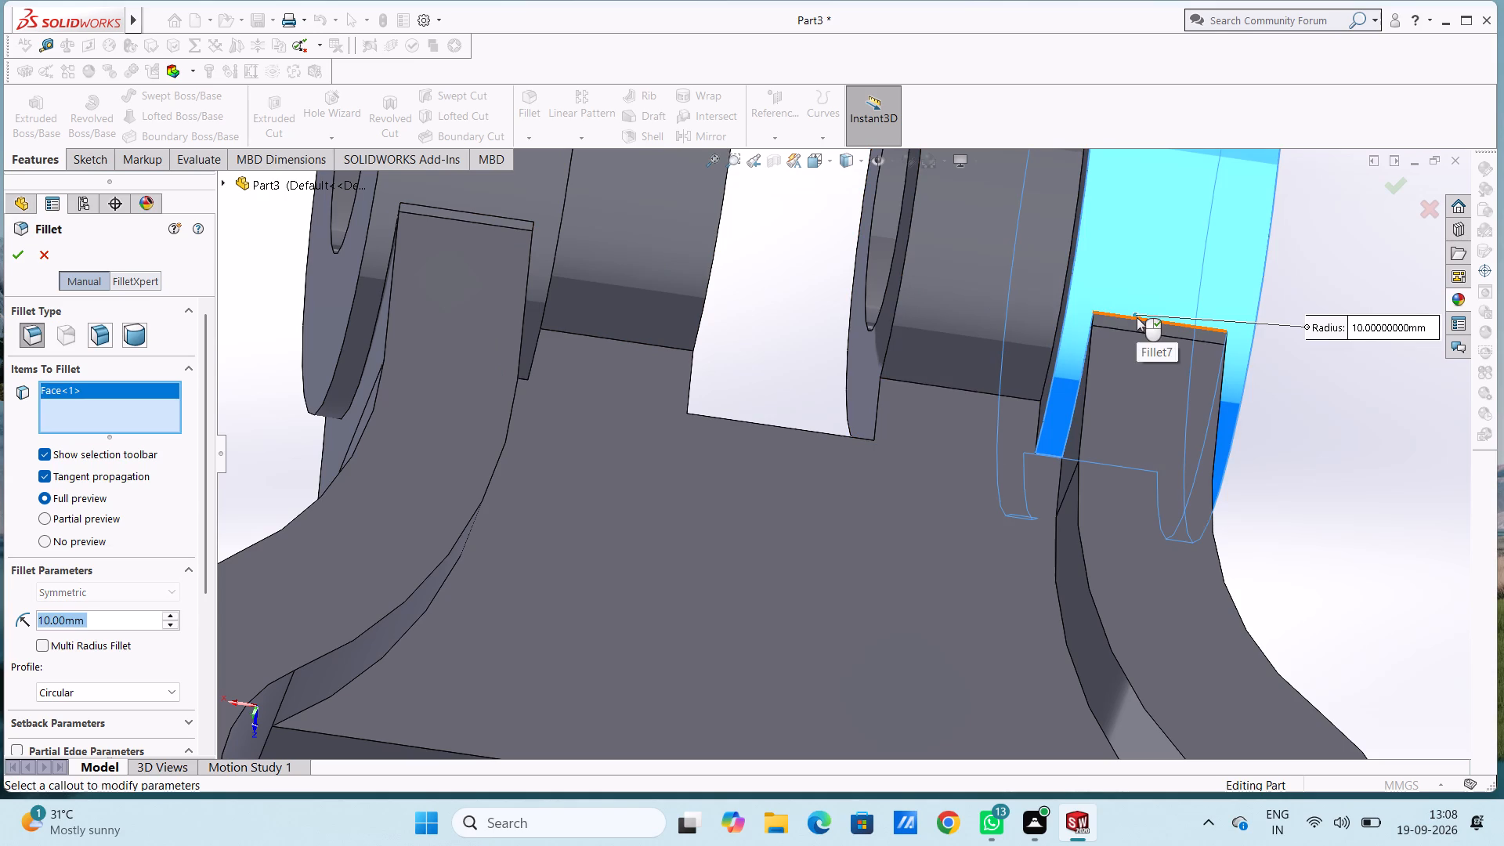
{"action": "left_click", "coordinate": [1137, 317]}
{"action": "left_click", "coordinate": [1130, 280]}
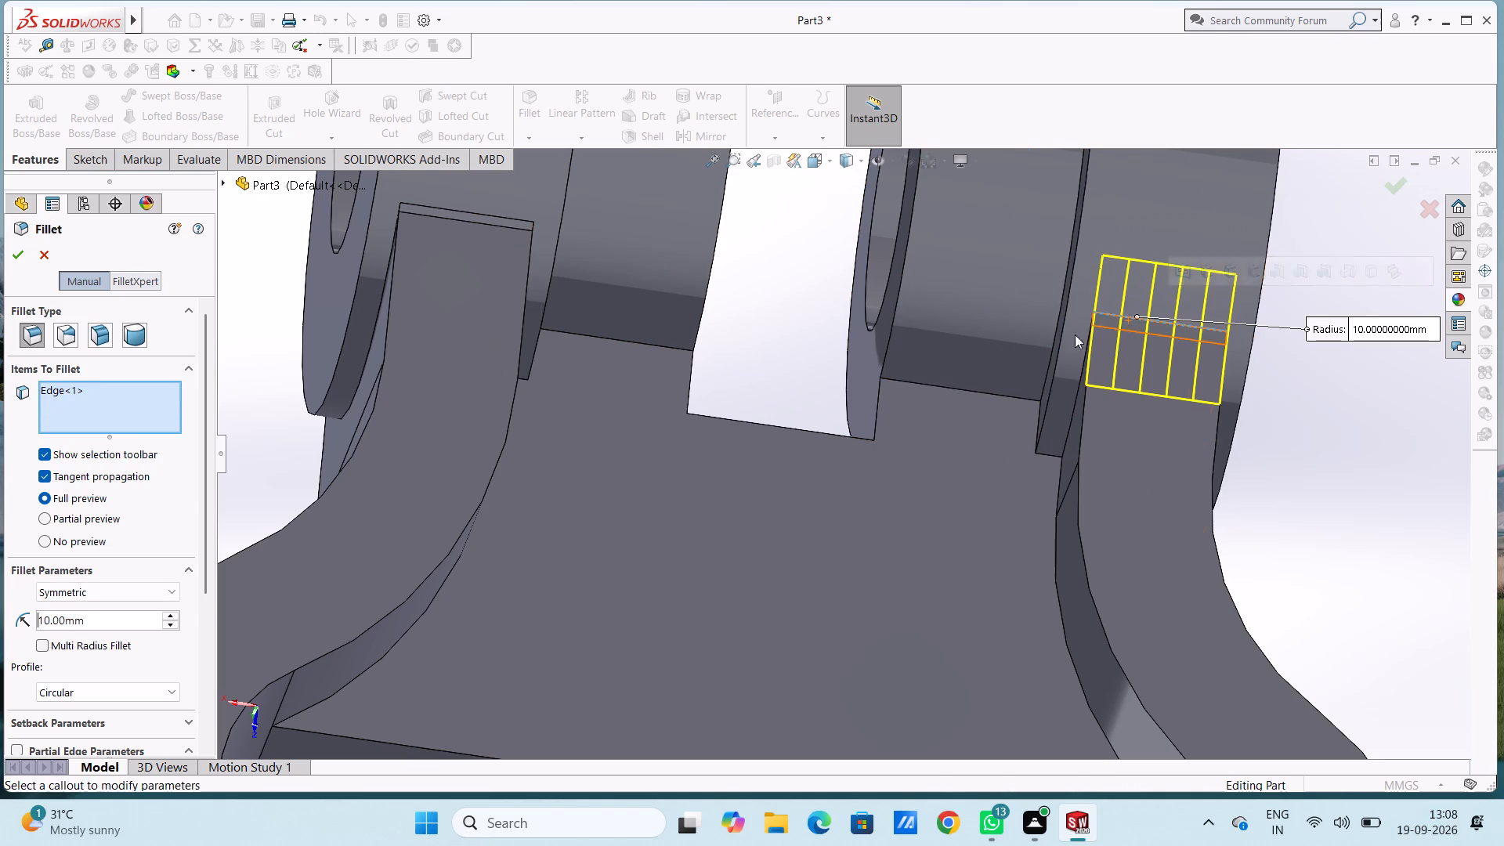
{"action": "left_click", "coordinate": [501, 218]}
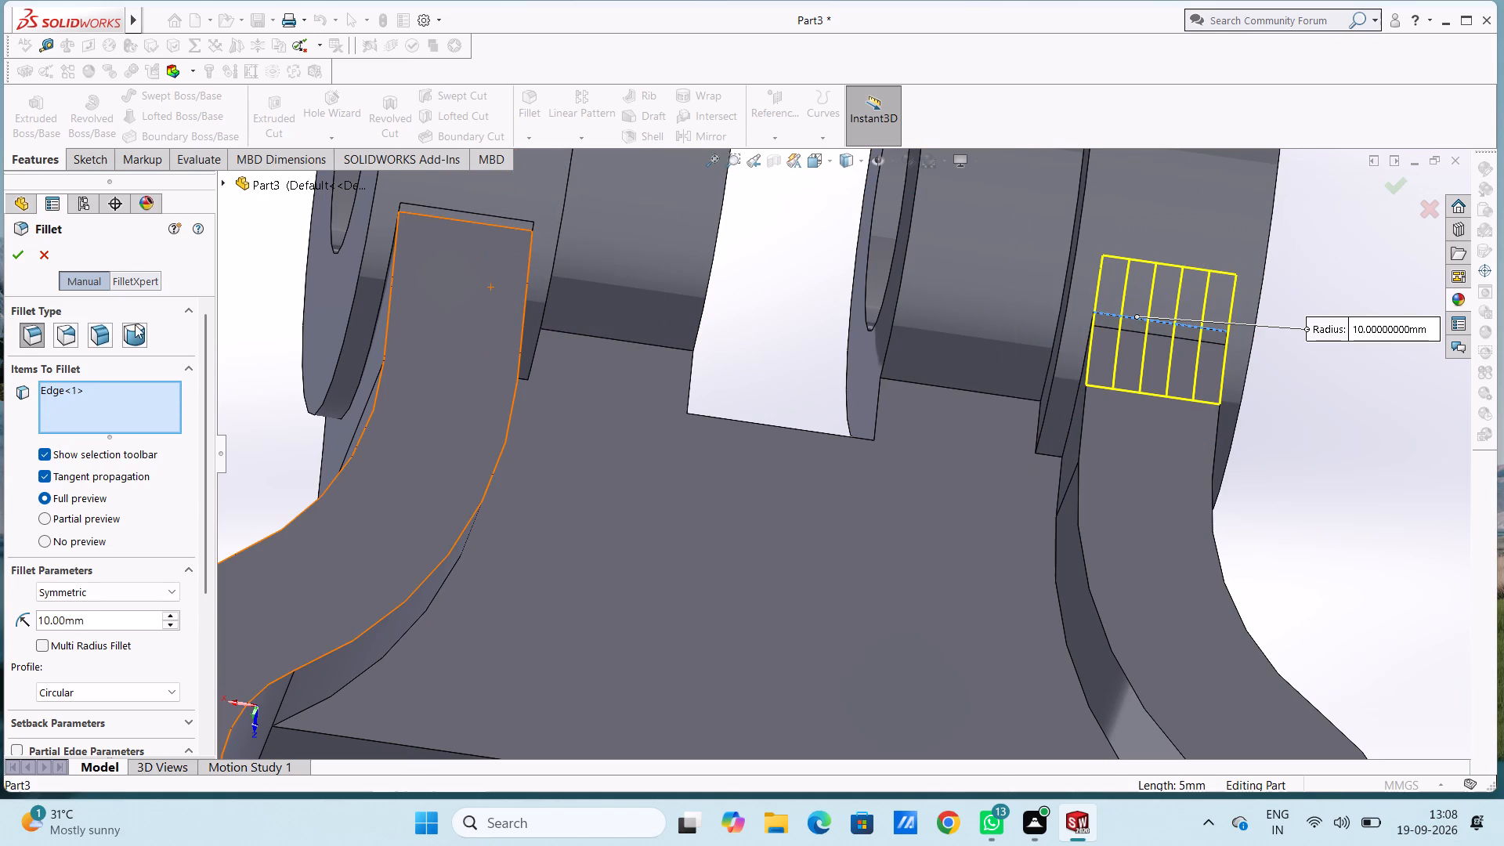
{"action": "left_click", "coordinate": [20, 265]}
Apply a 10 mm fillet to the underside edge where the positive-X arm's face meets the narrow strip beside the outer pivot boss.
{"action": "scroll", "coordinate": [449, 369], "scroll_direction": "up", "scroll_amount": 5}
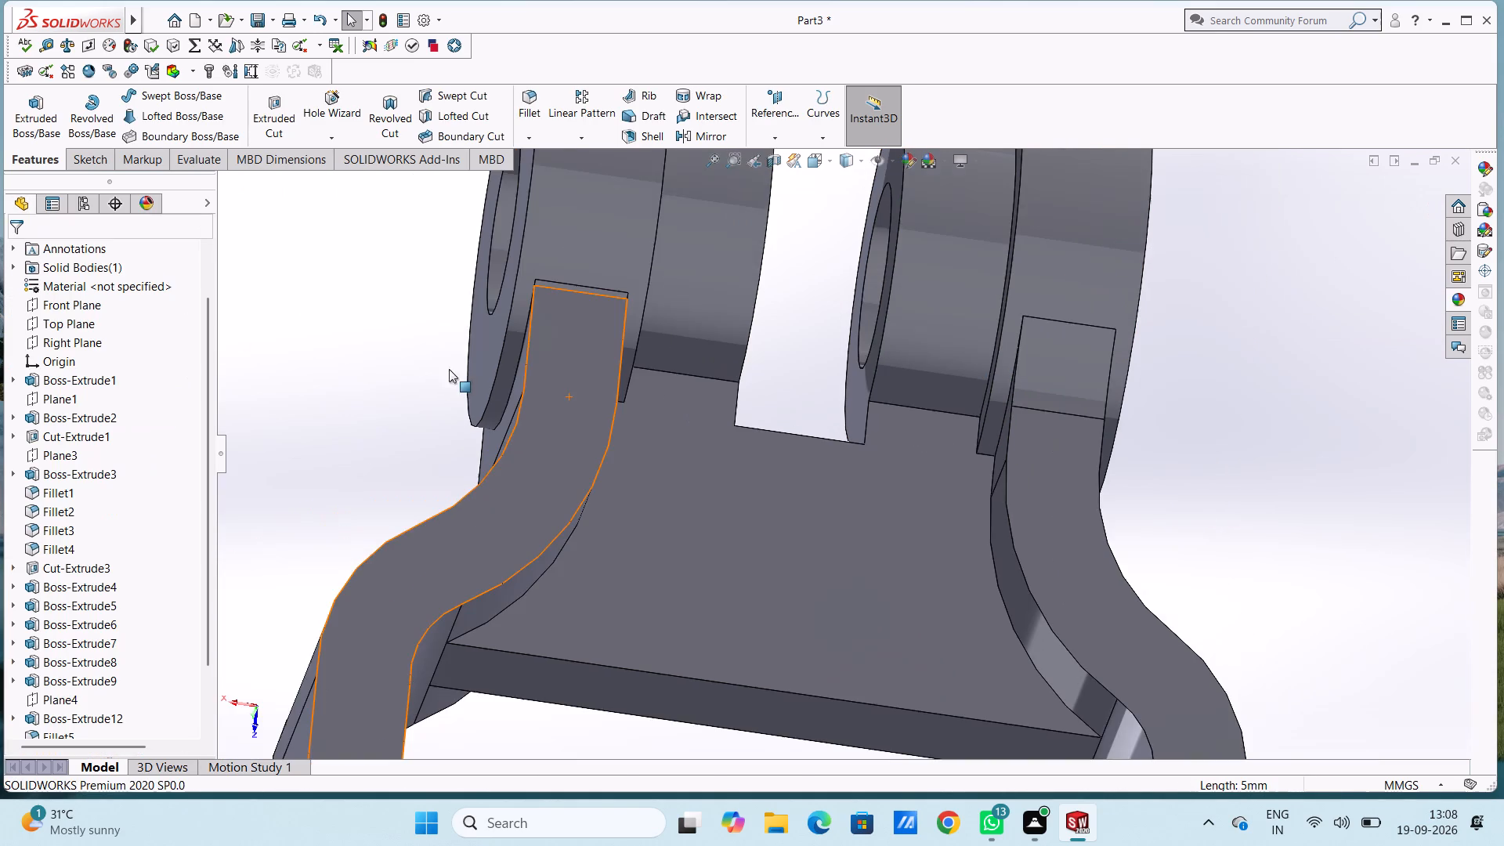
{"action": "scroll", "coordinate": [588, 277], "scroll_direction": "down", "scroll_amount": 4}
{"action": "middle_click_drag", "start_coordinate": [687, 287], "coordinate": [678, 338]}
{"action": "scroll", "coordinate": [674, 338], "scroll_direction": "down", "scroll_amount": 6}
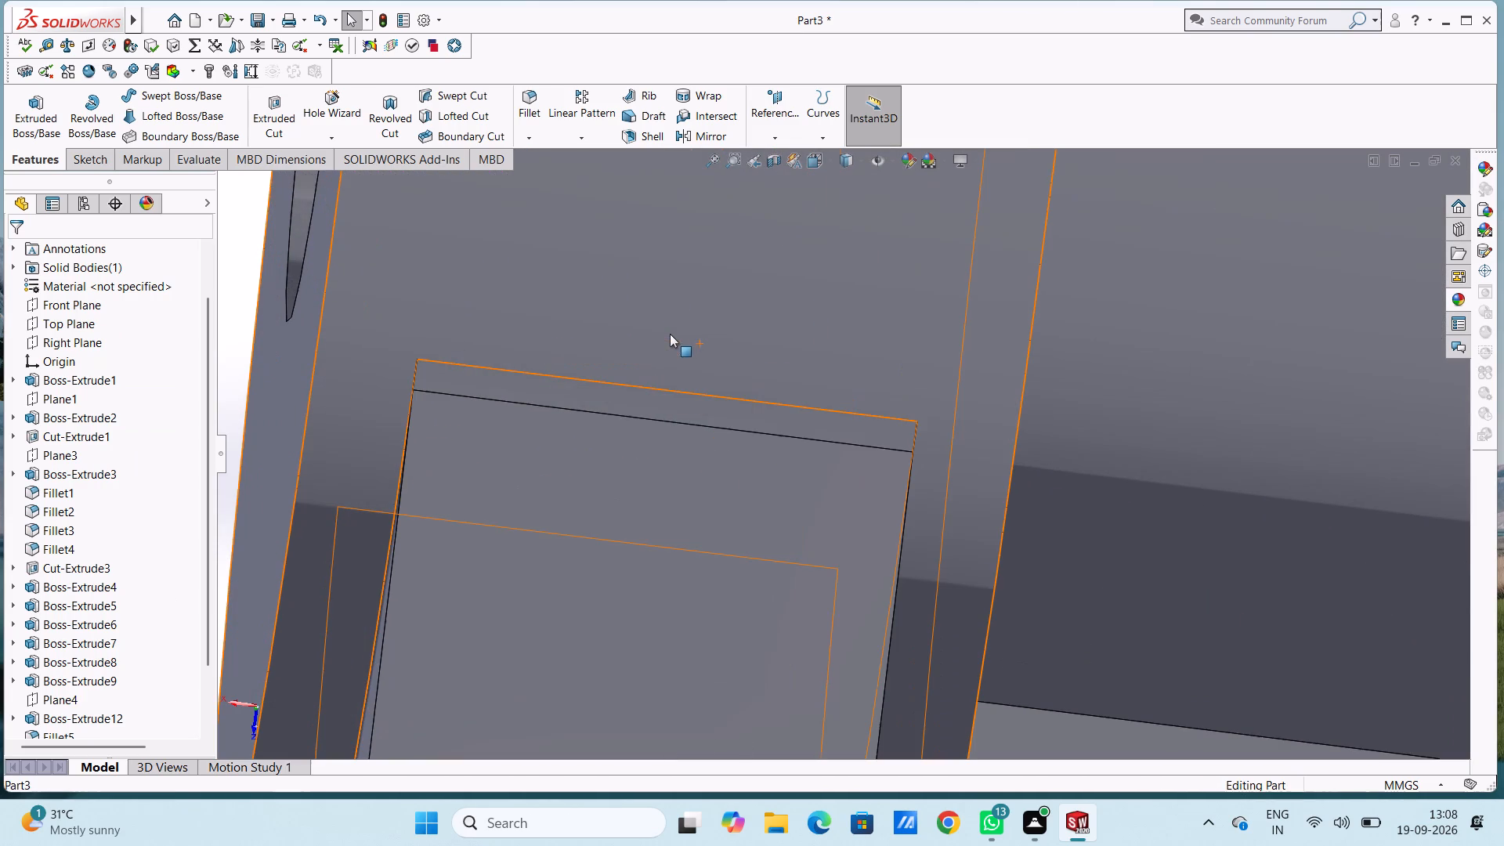
{"action": "left_click", "coordinate": [589, 280]}
{"action": "left_click", "coordinate": [556, 295]}
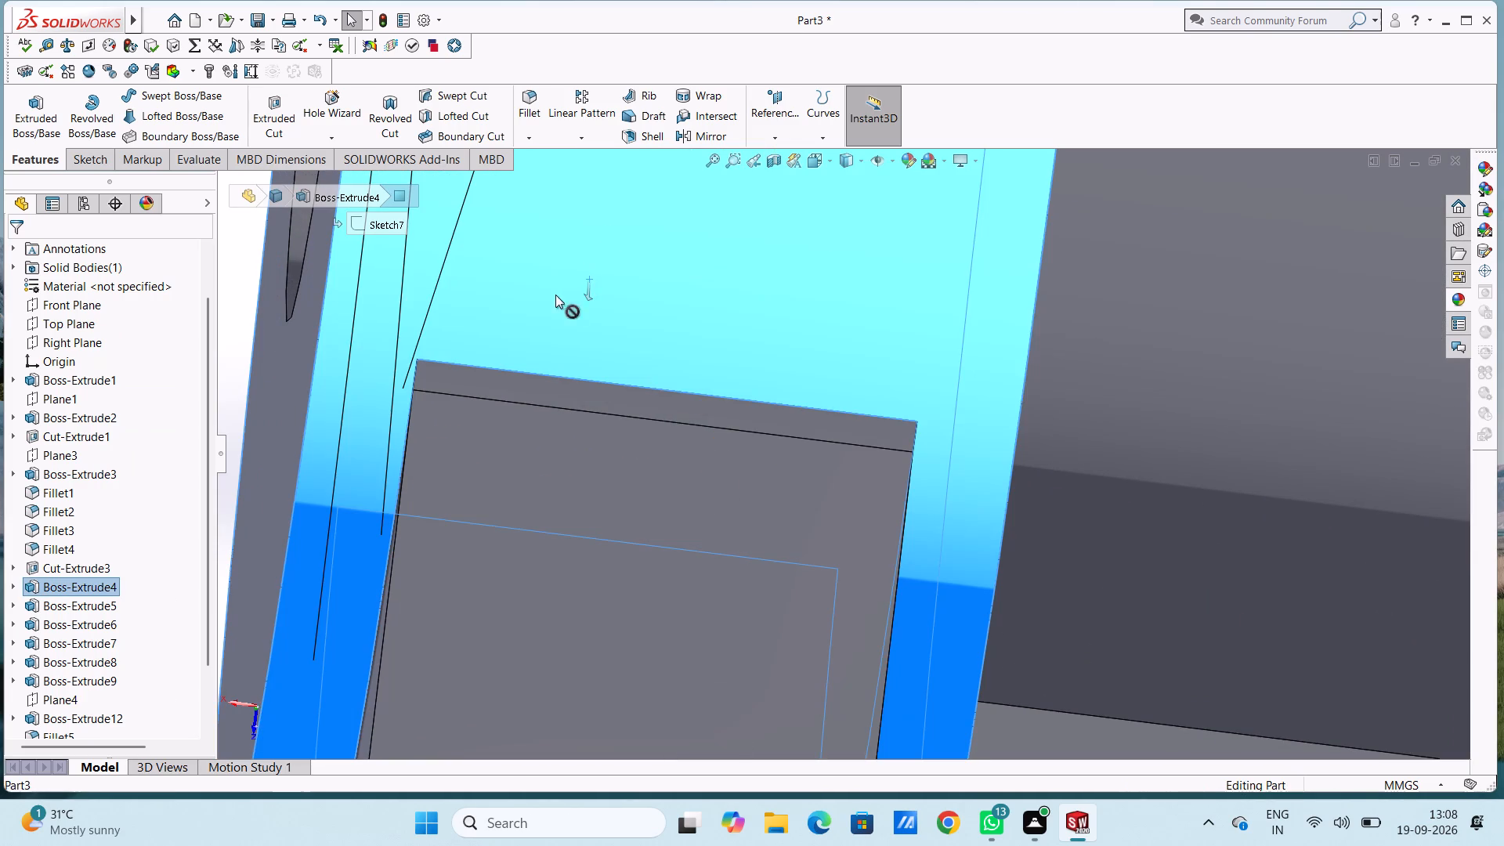
{"action": "left_click", "coordinate": [227, 368]}
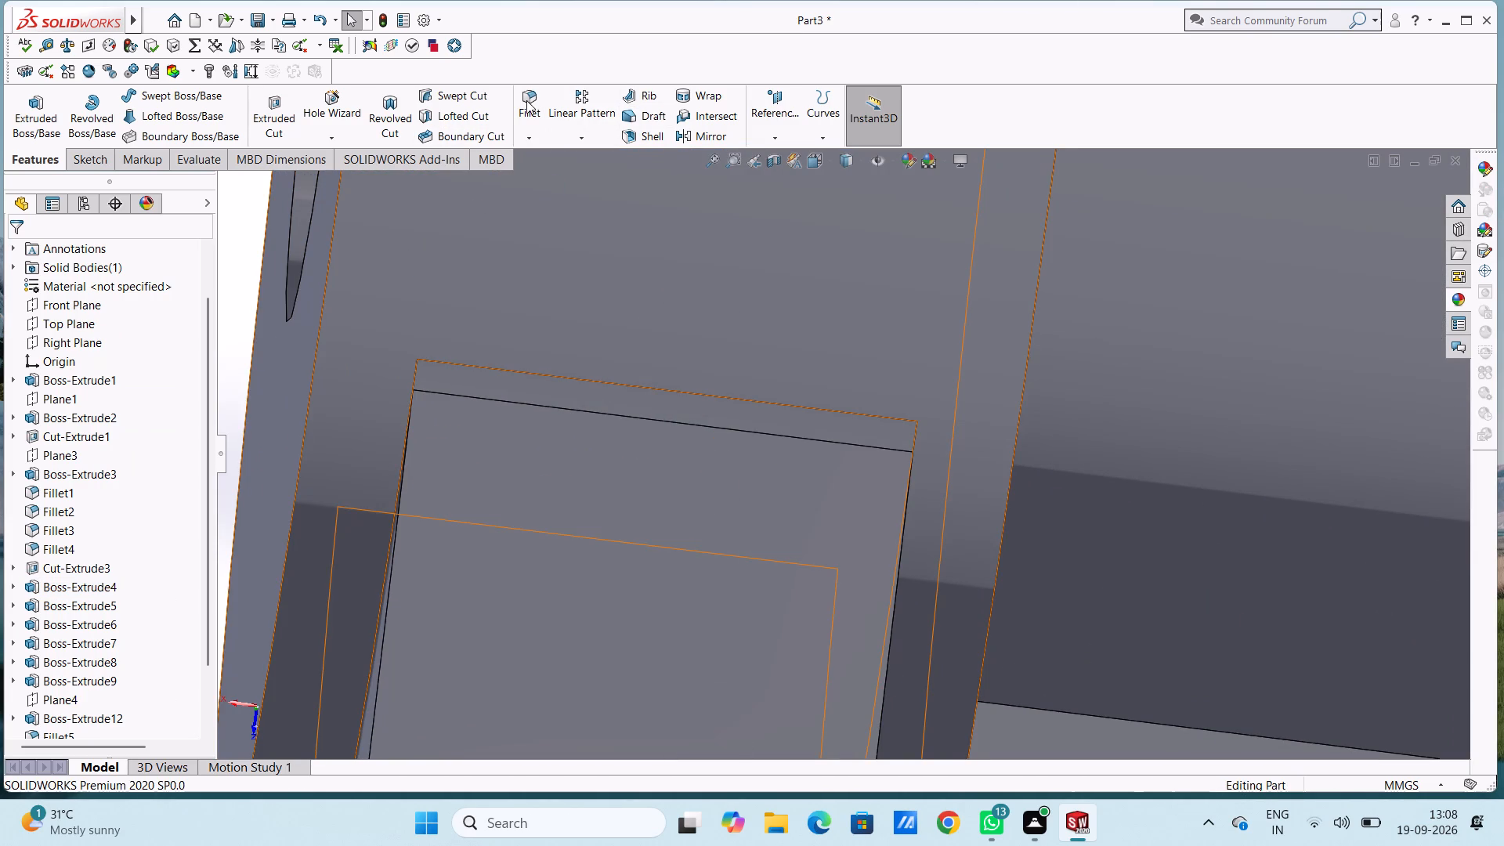
{"action": "left_click", "coordinate": [526, 99]}
{"action": "left_click", "coordinate": [578, 377]}
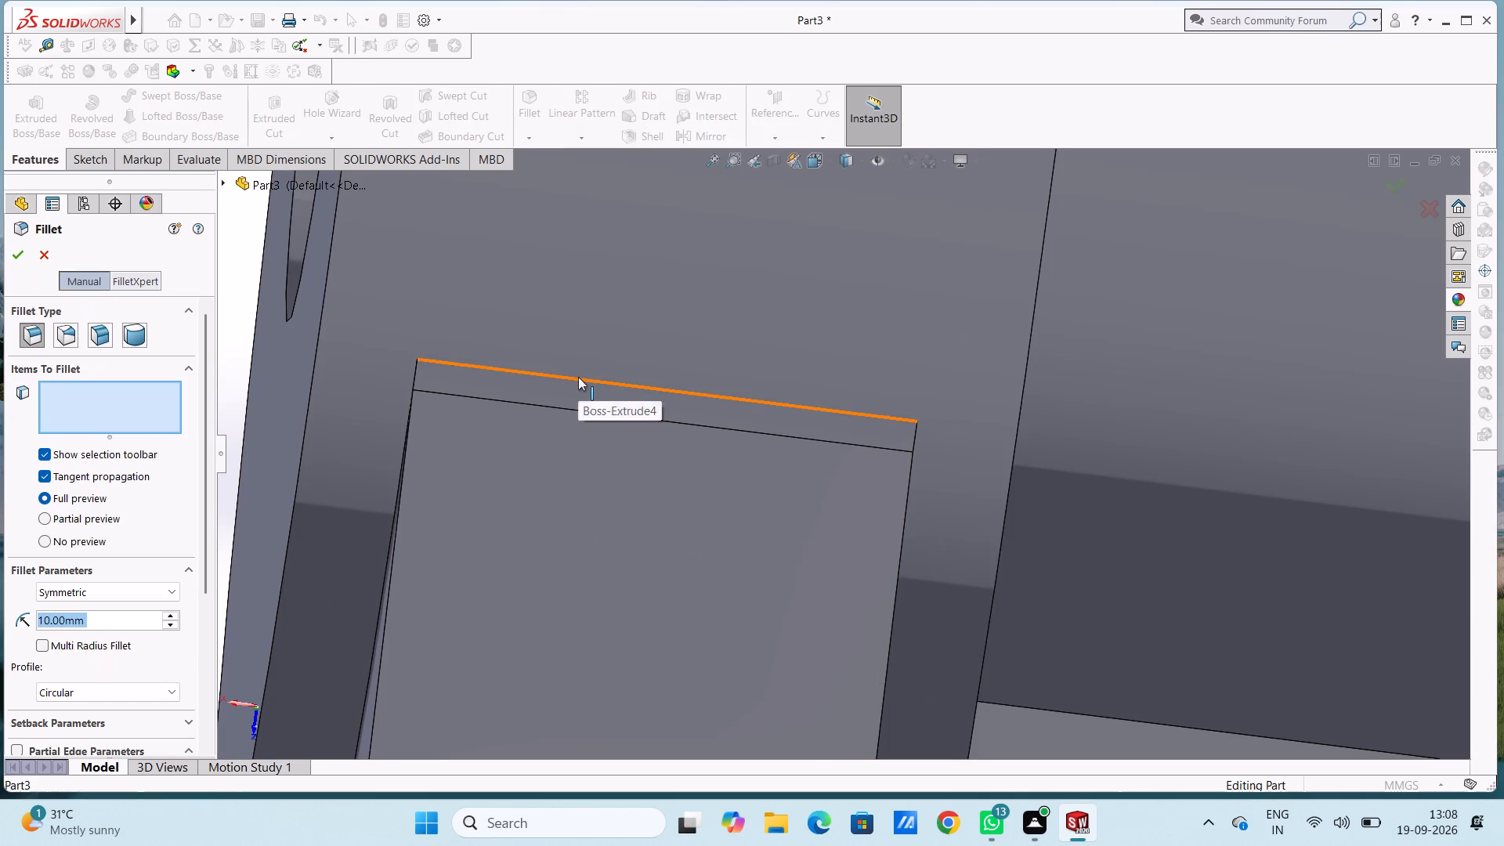
{"action": "left_click", "coordinate": [584, 378]}
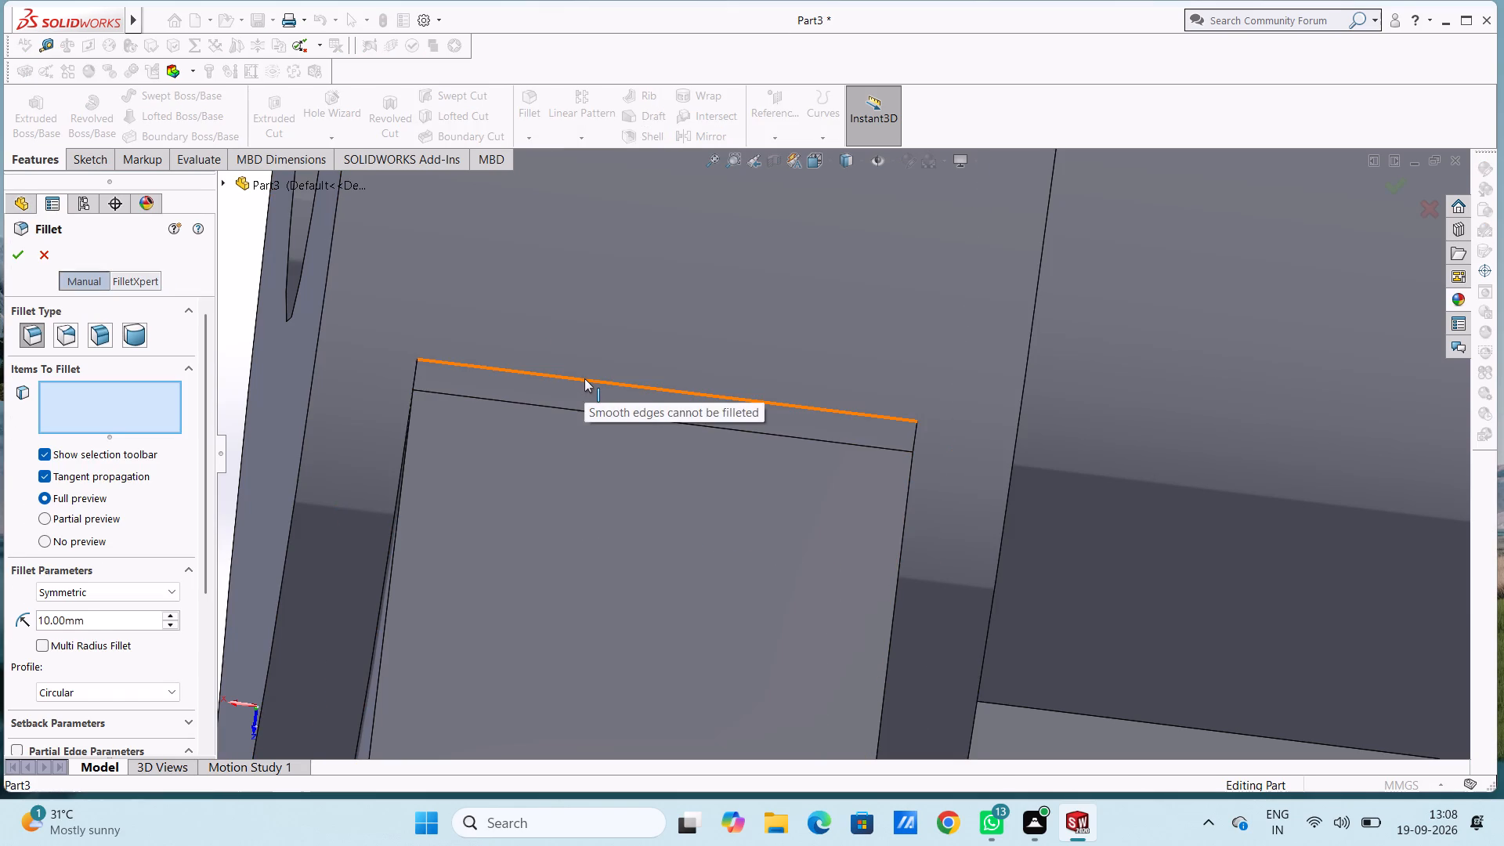
{"action": "left_click", "coordinate": [584, 378]}
{"action": "left_click", "coordinate": [609, 378]}
{"action": "left_click", "coordinate": [743, 378]}
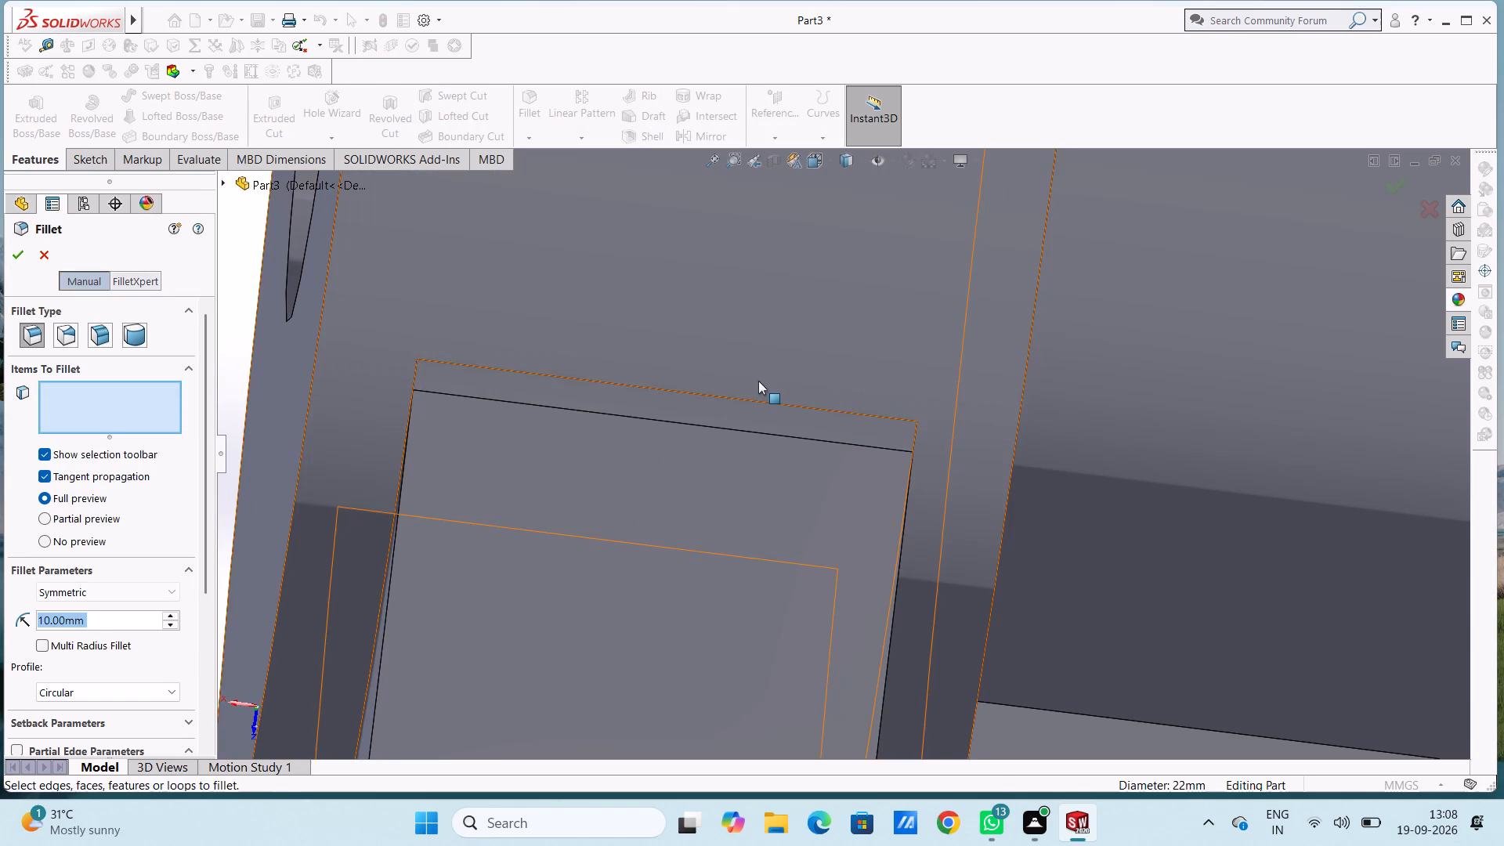
{"action": "middle_click_drag", "start_coordinate": [760, 382], "coordinate": [735, 446]}
{"action": "scroll", "coordinate": [728, 421], "scroll_direction": "down", "scroll_amount": 7}
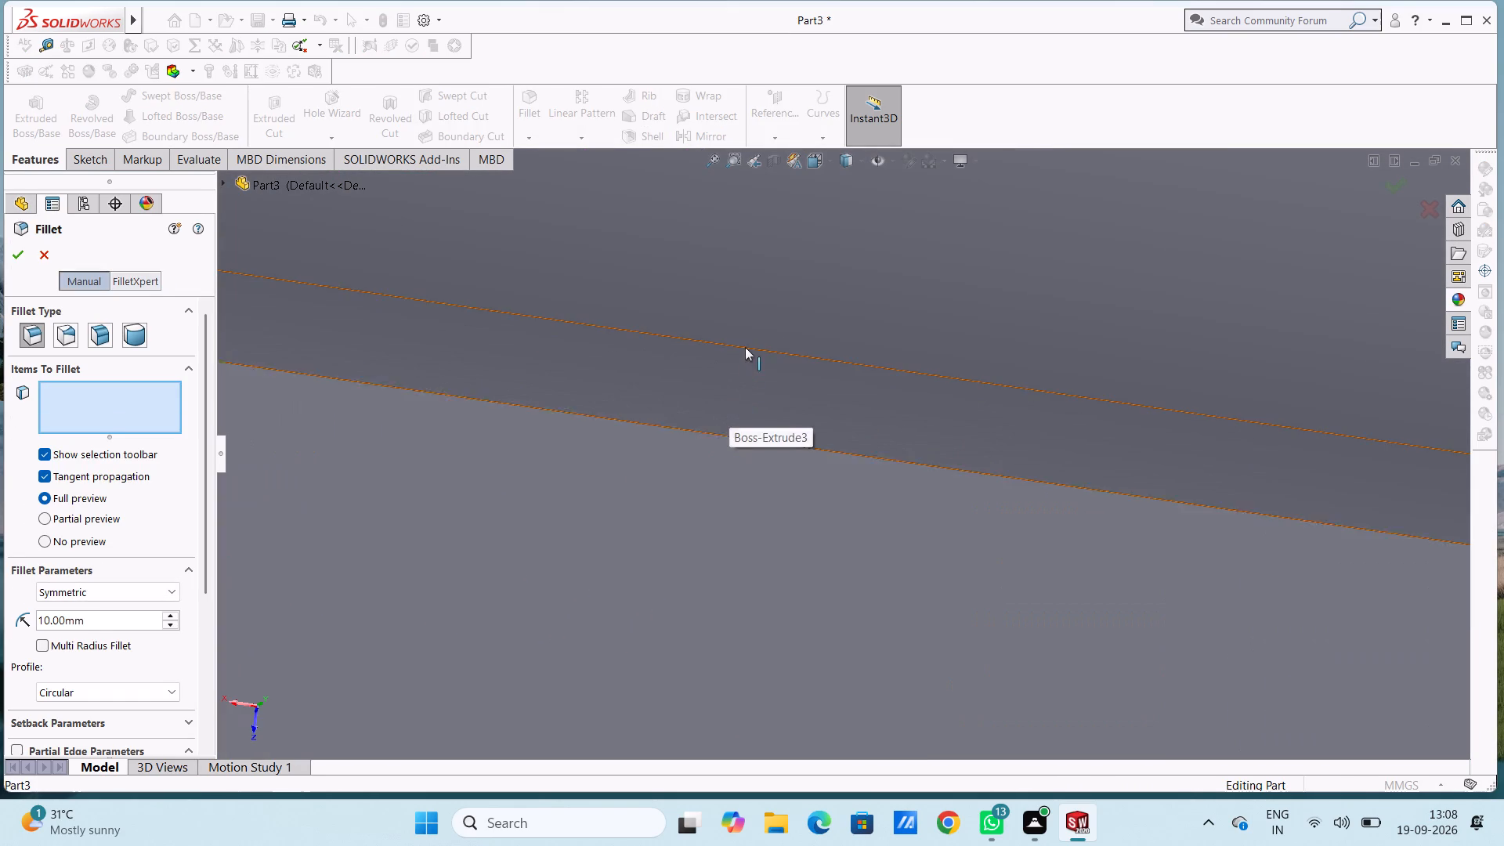
{"action": "left_click", "coordinate": [746, 348]}
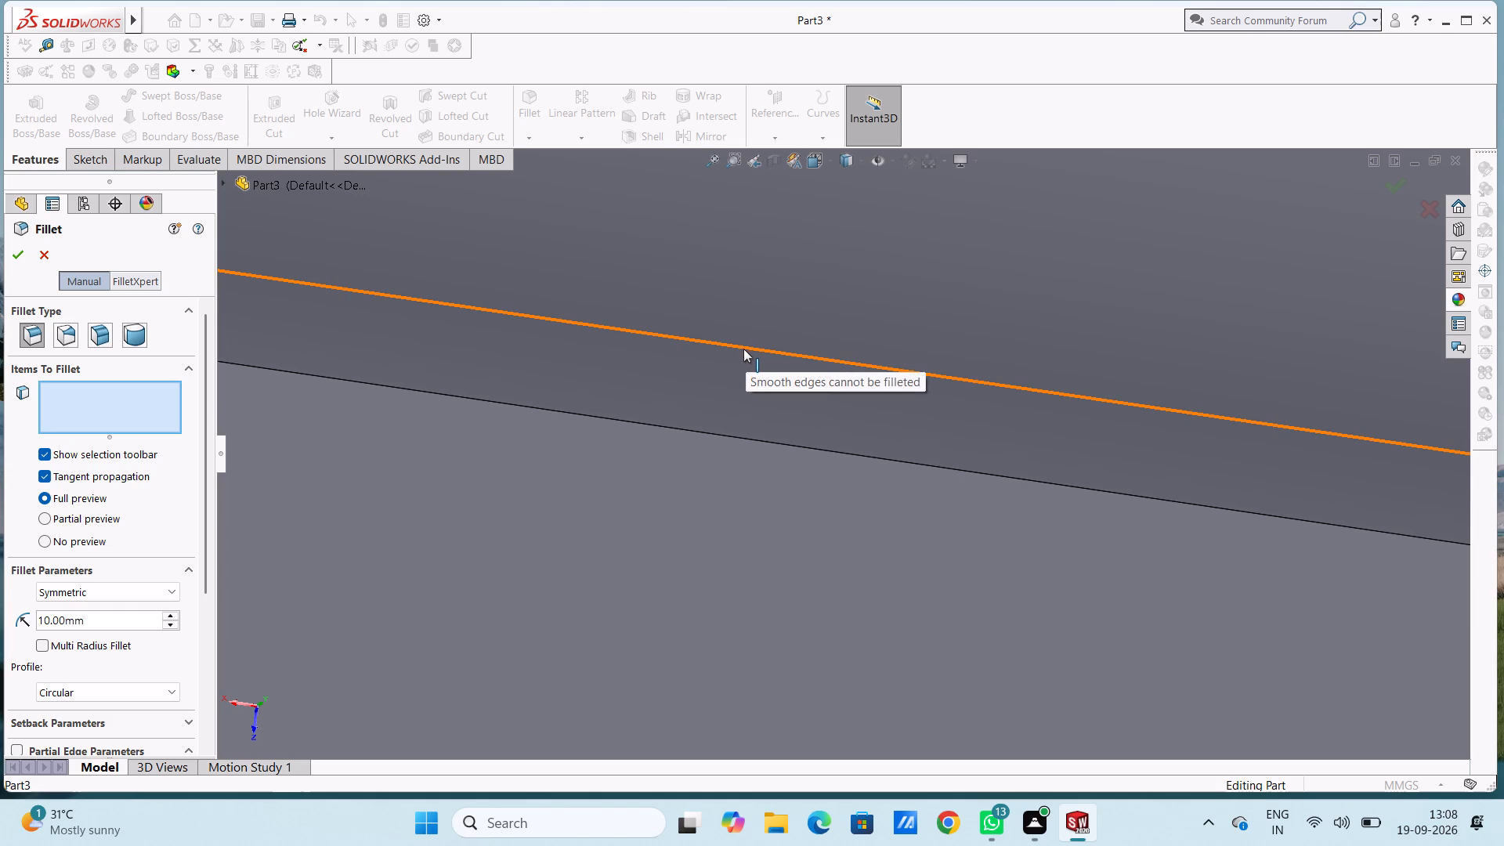
{"action": "triple_click", "coordinate": [743, 347]}
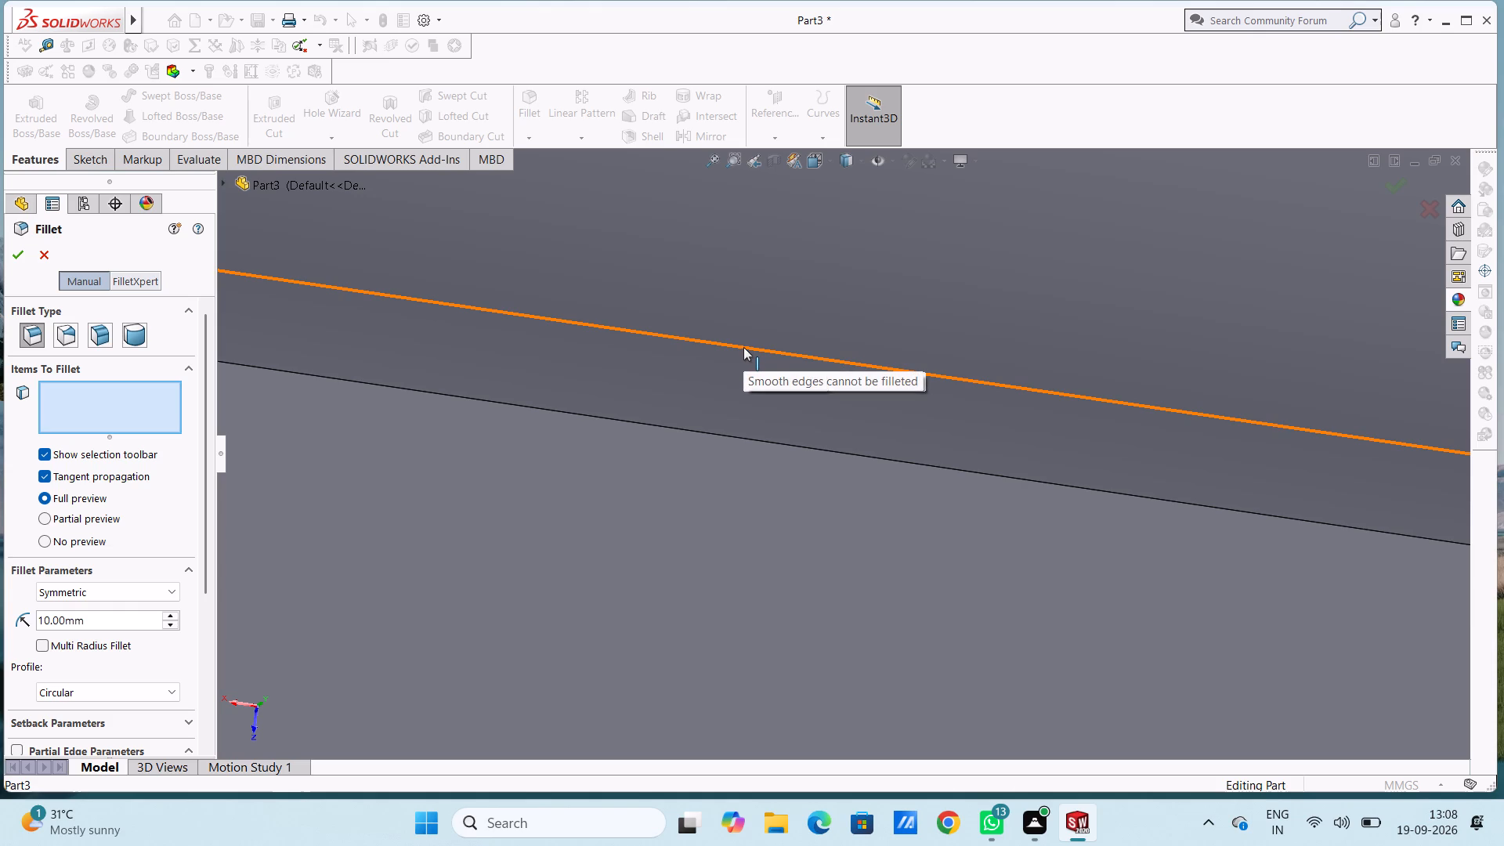
{"action": "triple_click", "coordinate": [743, 347]}
{"action": "left_click", "coordinate": [743, 347]}
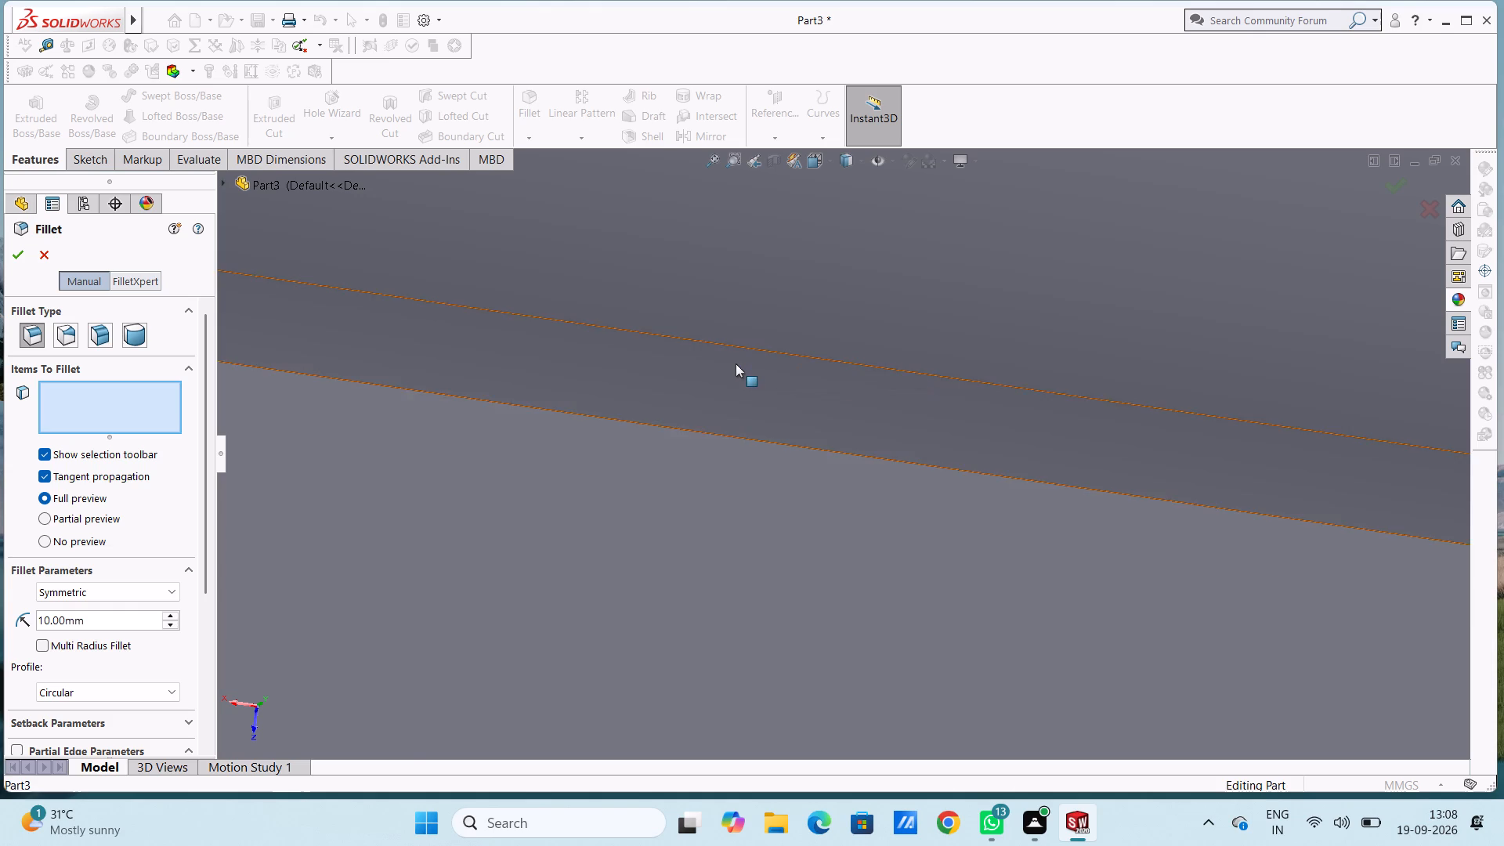
{"action": "scroll", "coordinate": [736, 363], "scroll_direction": "up", "scroll_amount": 6}
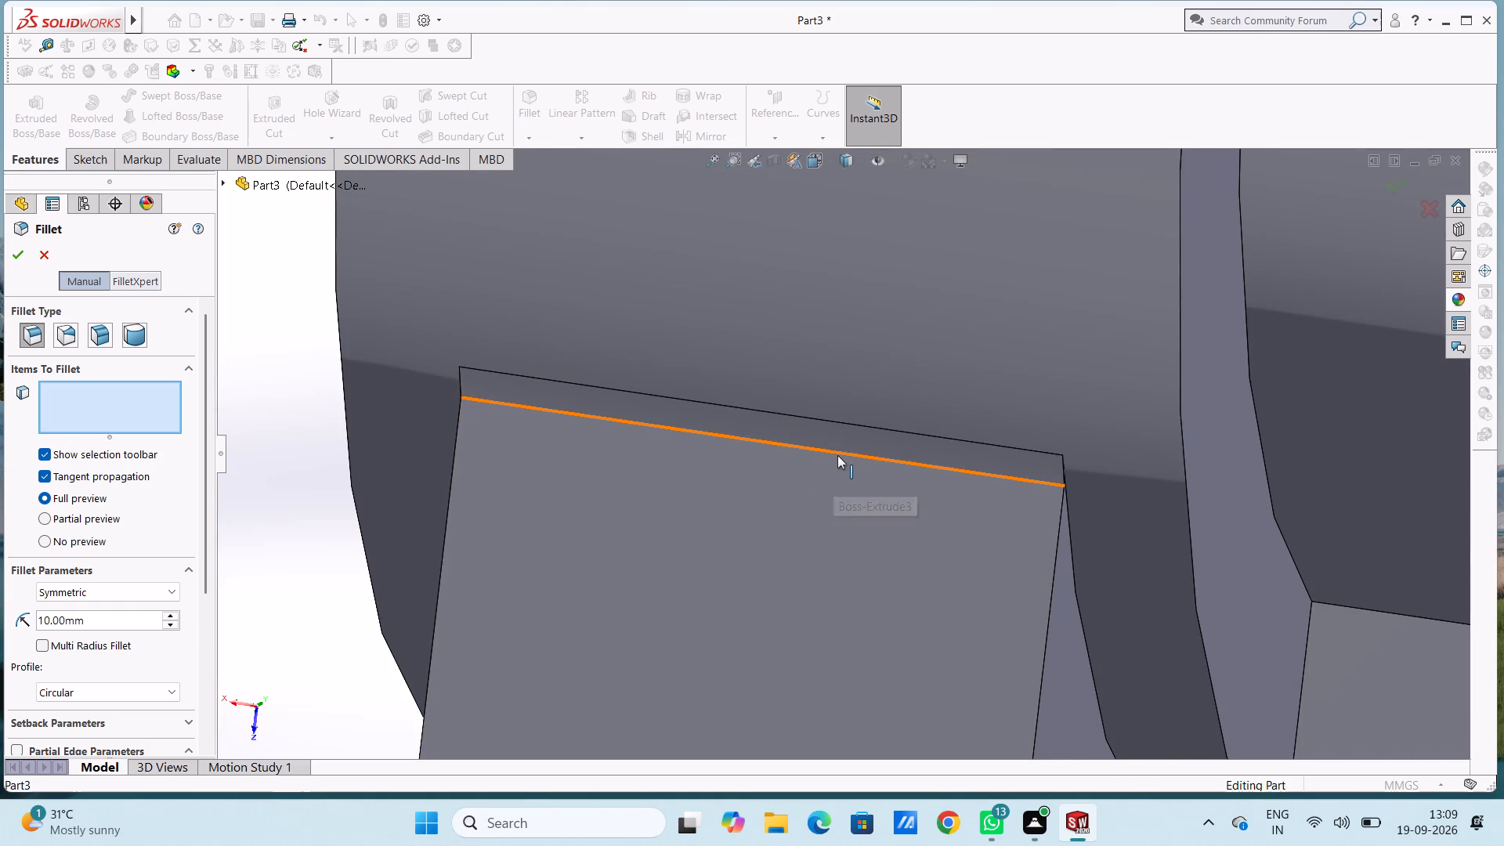
{"action": "left_click", "coordinate": [837, 455]}
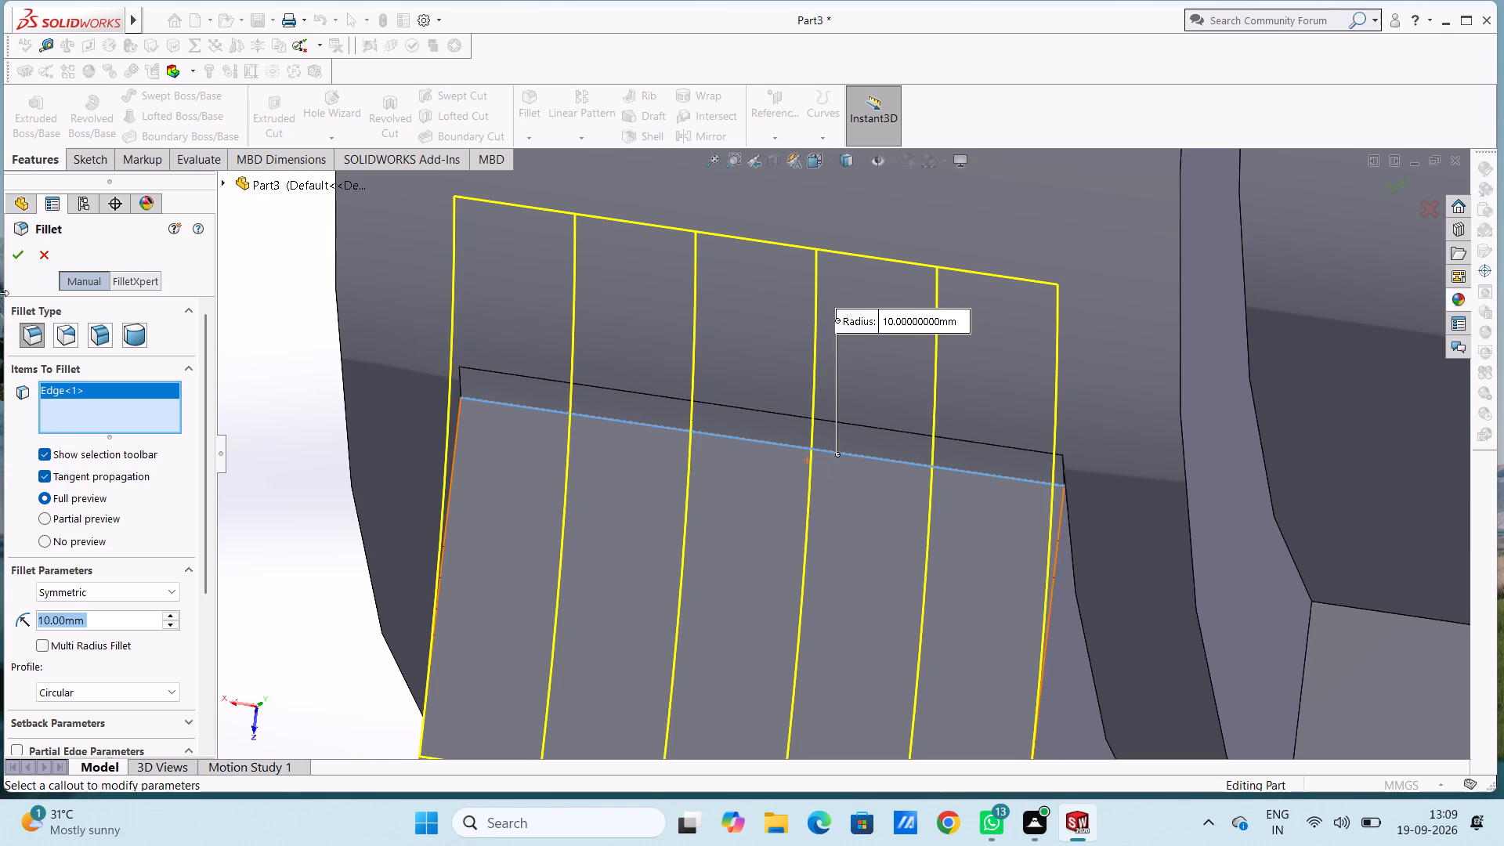
{"action": "left_click", "coordinate": [16, 257]}
Examine the filleted arm joints and the whole bracket from several sides, ending in the isometric view.
{"action": "scroll", "coordinate": [198, 400], "scroll_direction": "up", "scroll_amount": 5}
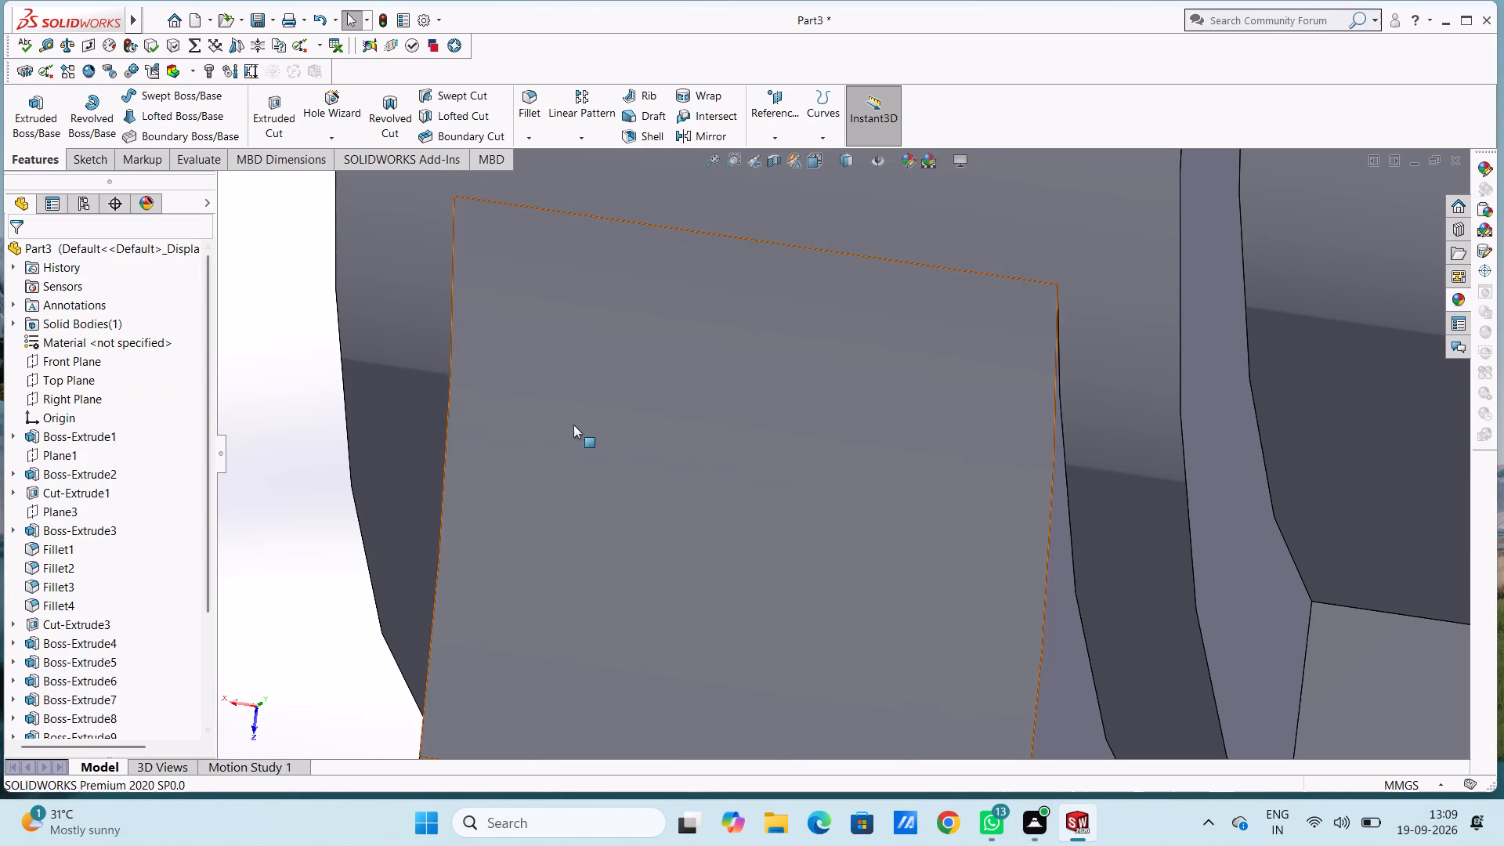
{"action": "scroll", "coordinate": [573, 425], "scroll_direction": "up", "scroll_amount": 13}
{"action": "left_click", "coordinate": [528, 450]}
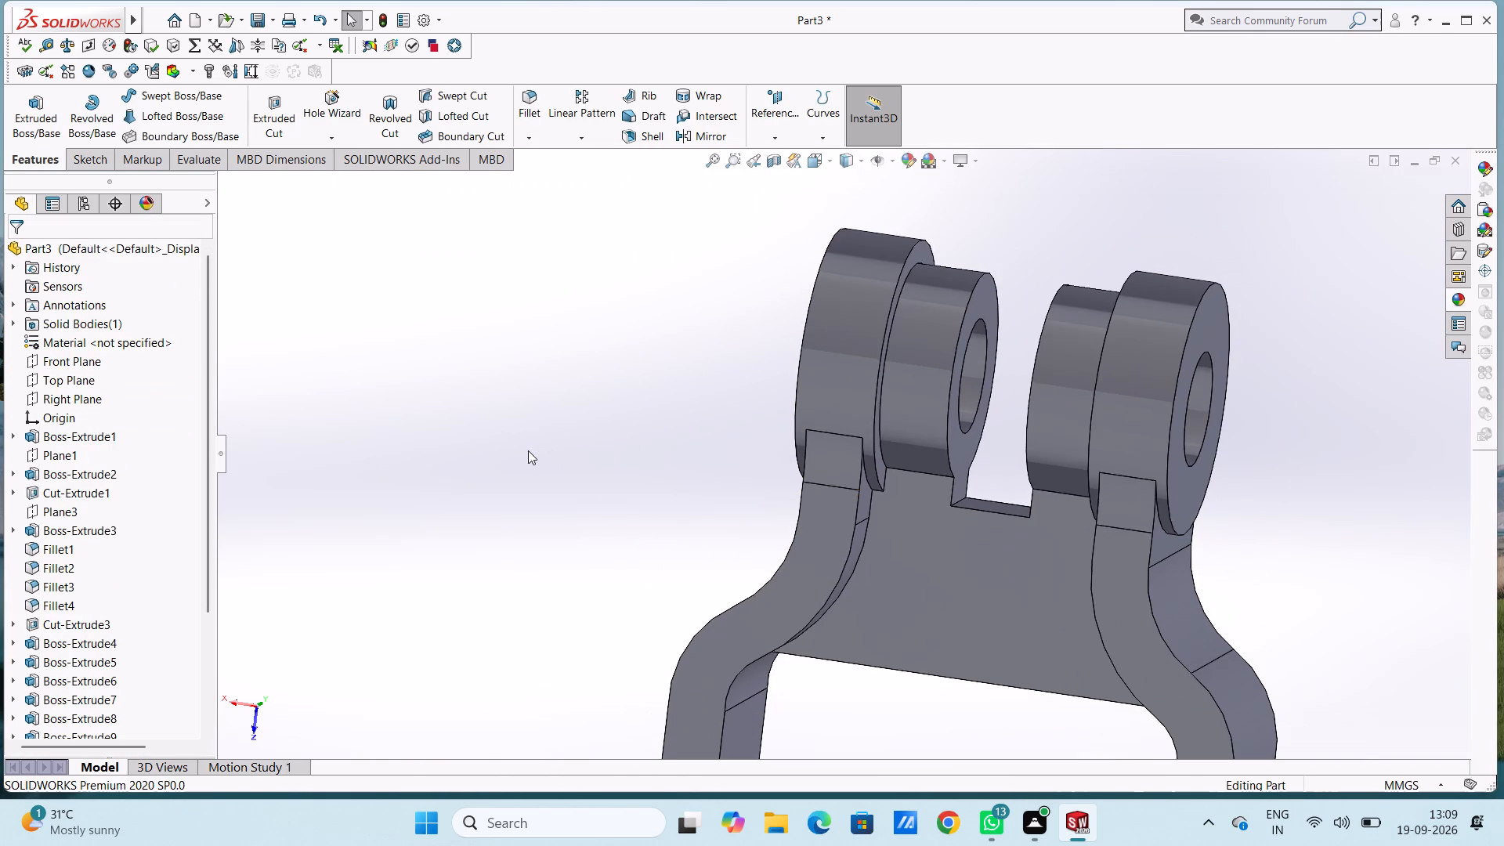
{"action": "middle_click_drag", "start_coordinate": [471, 447], "coordinate": [600, 556]}
{"action": "scroll", "coordinate": [601, 581], "scroll_direction": "up", "scroll_amount": 3}
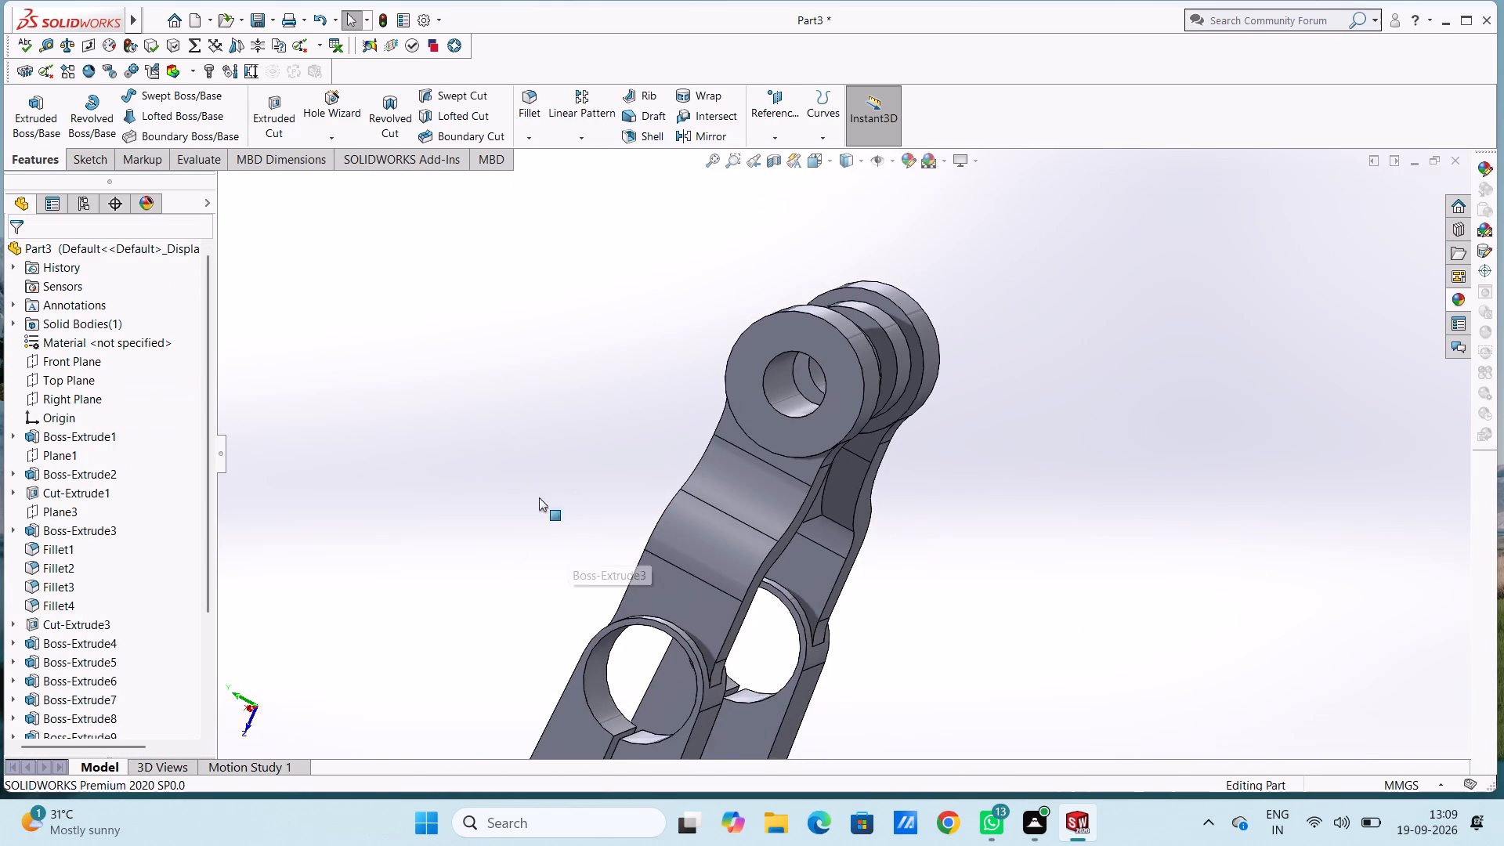
{"action": "middle_click_drag", "start_coordinate": [530, 483], "coordinate": [624, 621]}
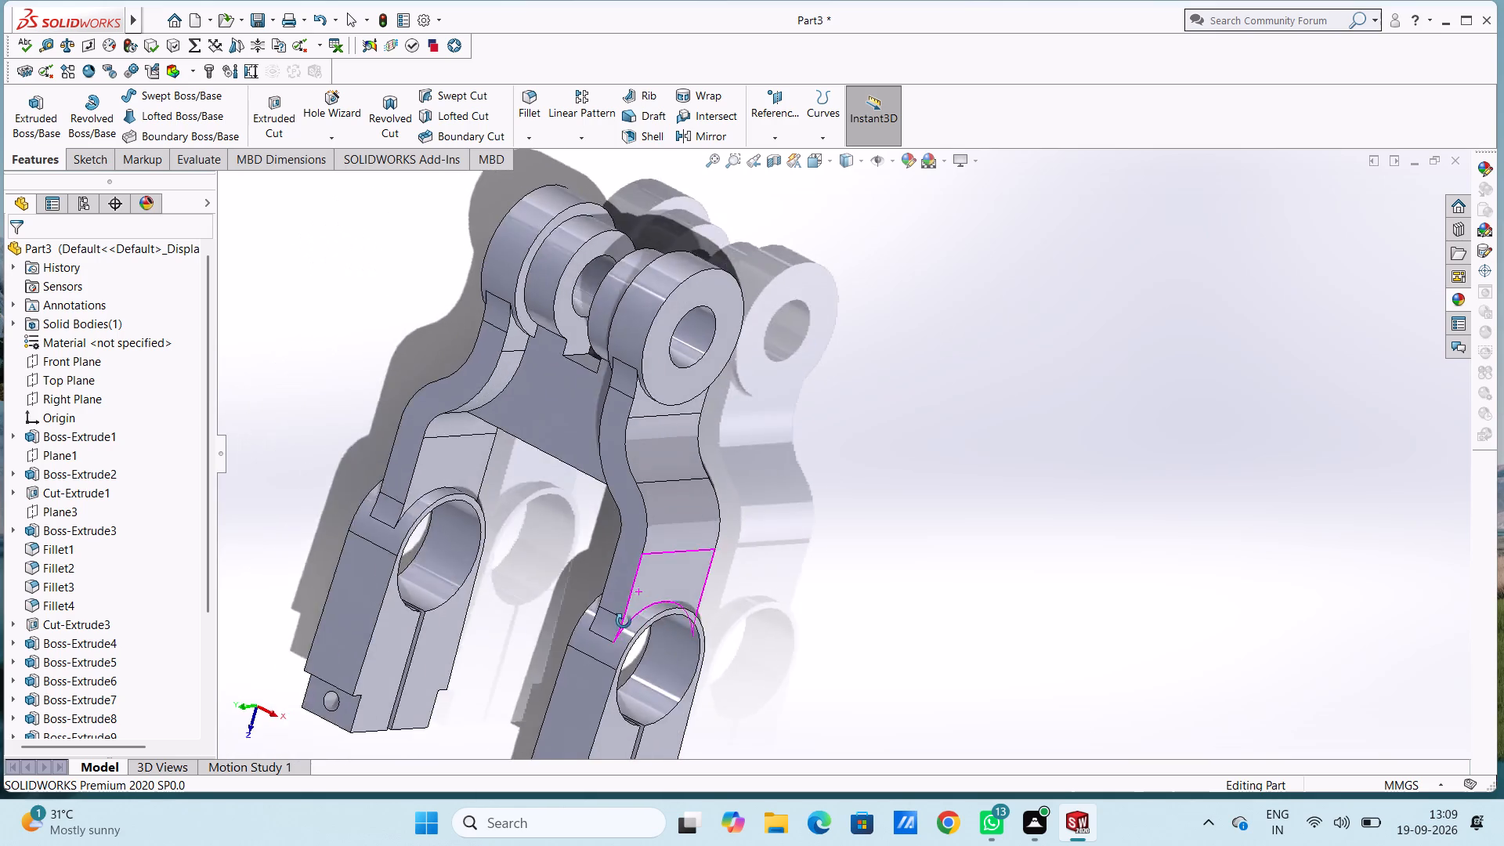
{"action": "middle_click_drag", "start_coordinate": [624, 621], "coordinate": [311, 640]}
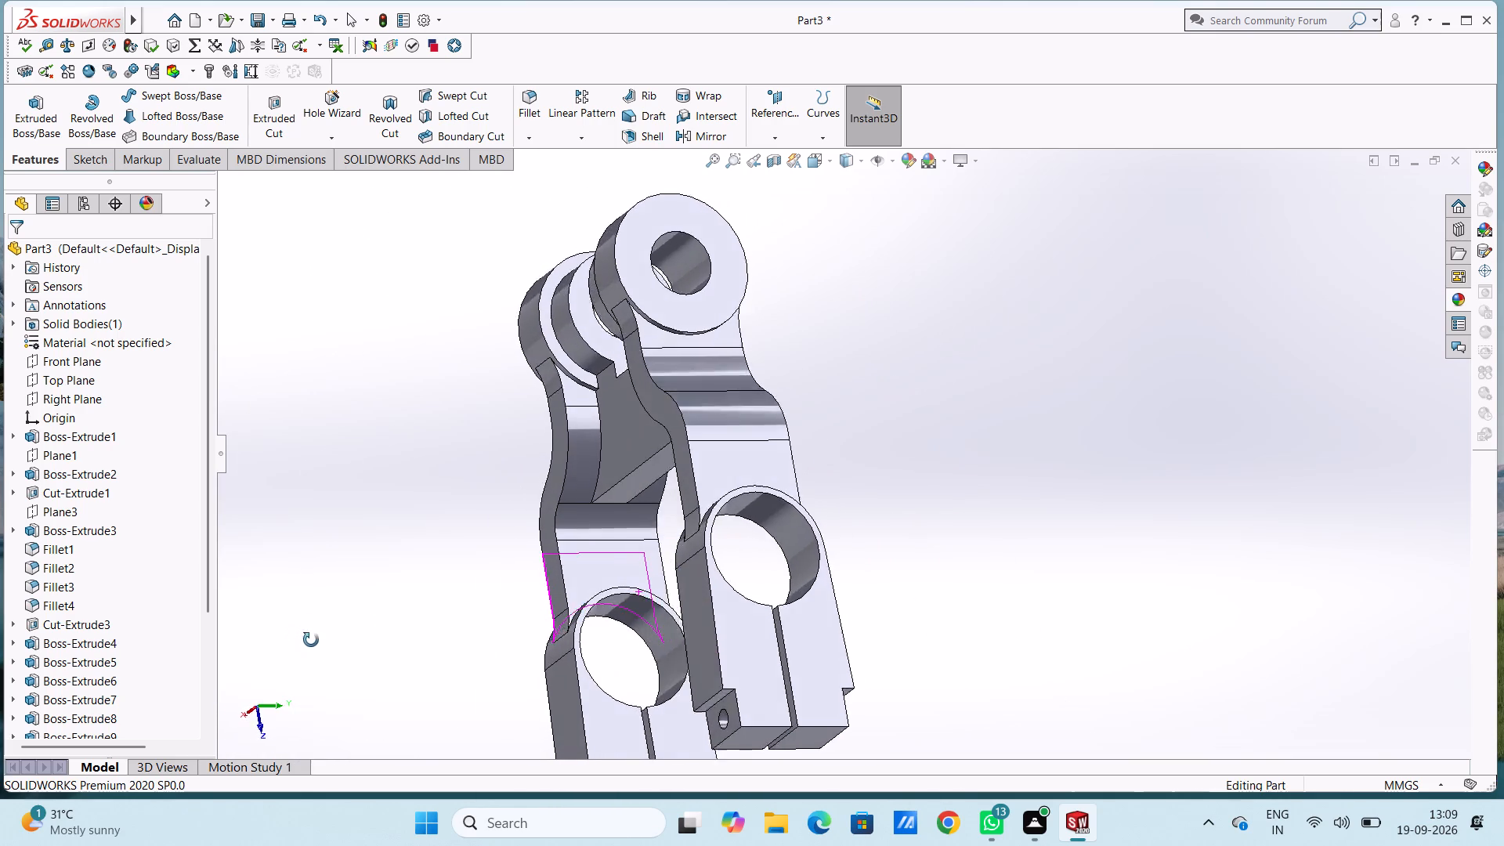
{"action": "middle_click_drag", "start_coordinate": [311, 640], "coordinate": [559, 721]}
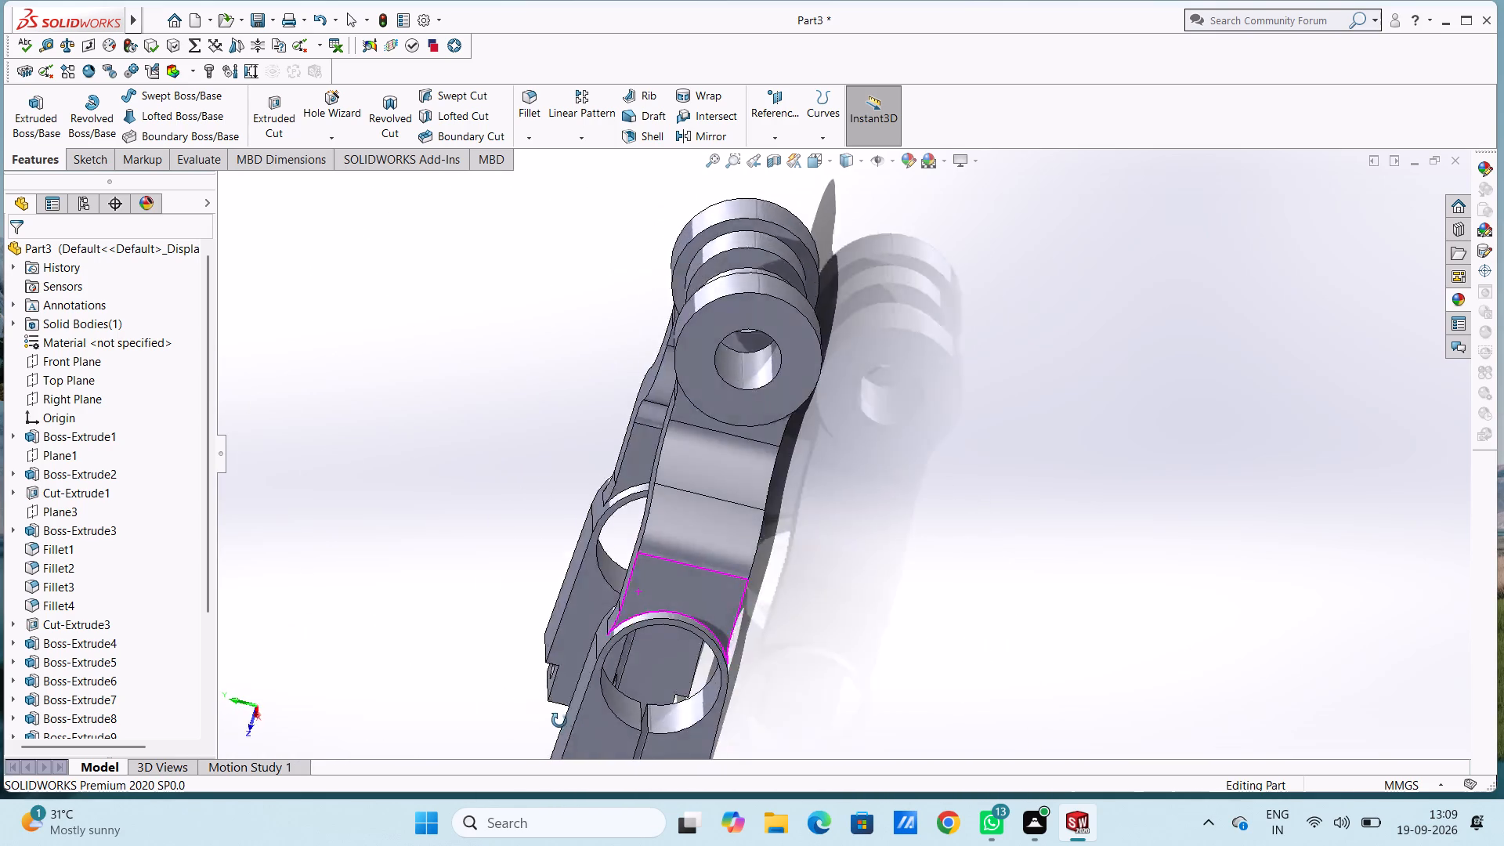
{"action": "middle_click_drag", "start_coordinate": [559, 721], "coordinate": [577, 833]}
{"action": "scroll", "coordinate": [624, 845], "scroll_direction": "up", "scroll_amount": 1}
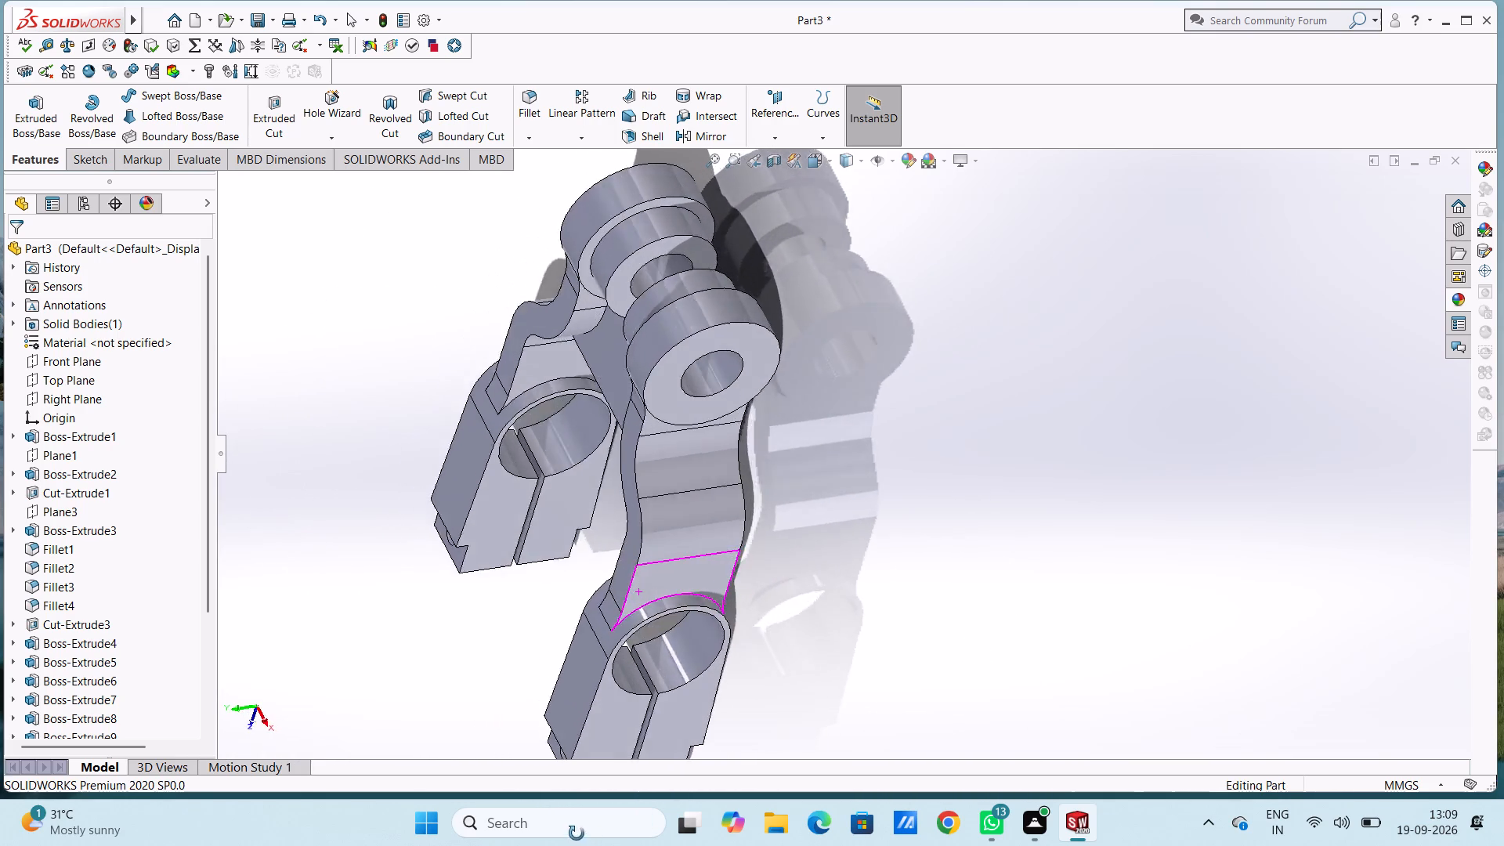
{"action": "middle_click_drag", "start_coordinate": [577, 833], "coordinate": [400, 793]}
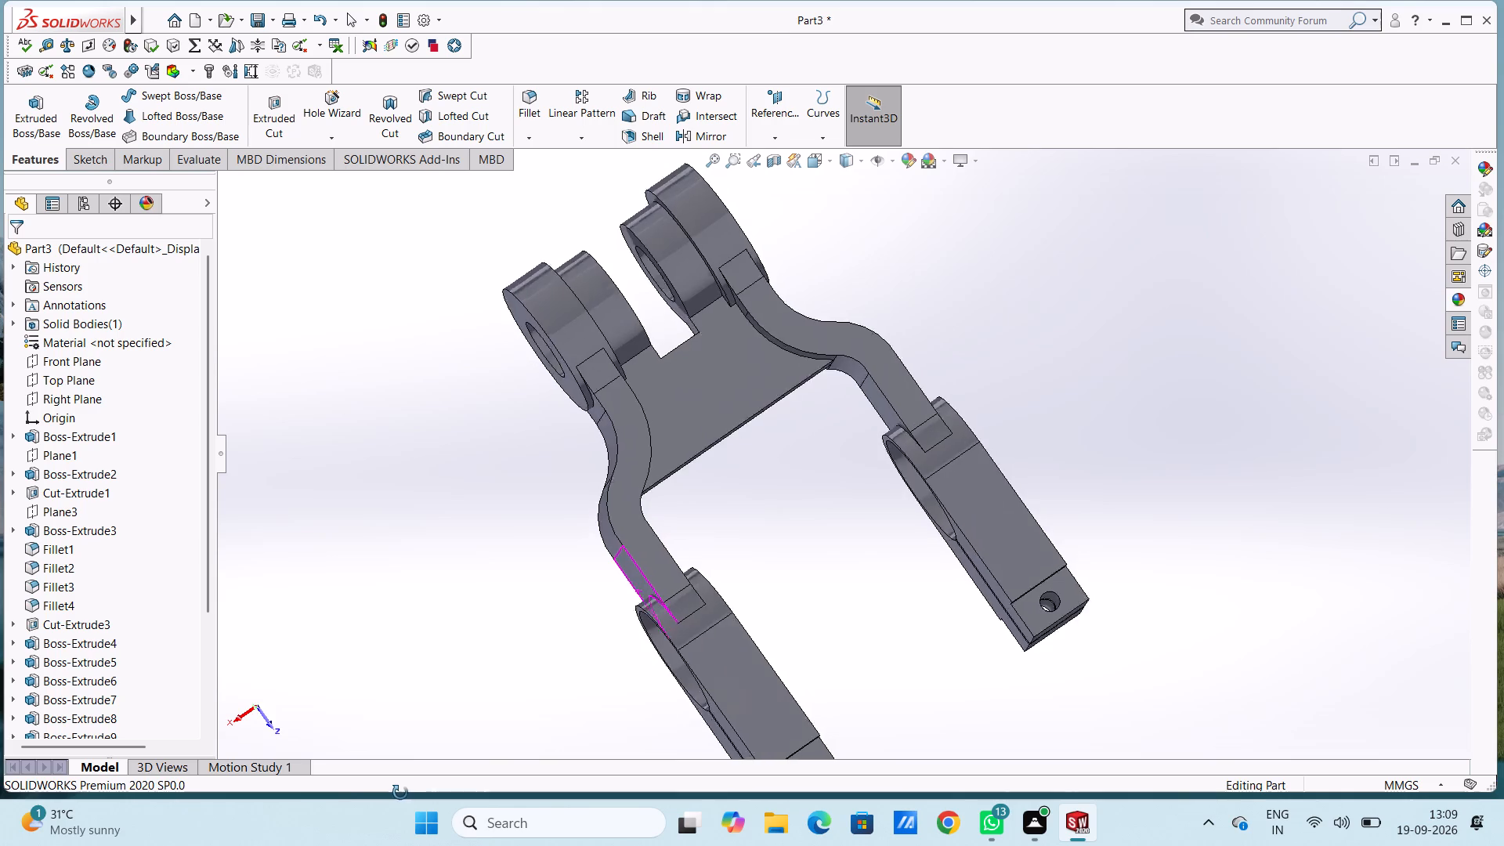
{"action": "middle_click_drag", "start_coordinate": [400, 793], "coordinate": [237, 783]}
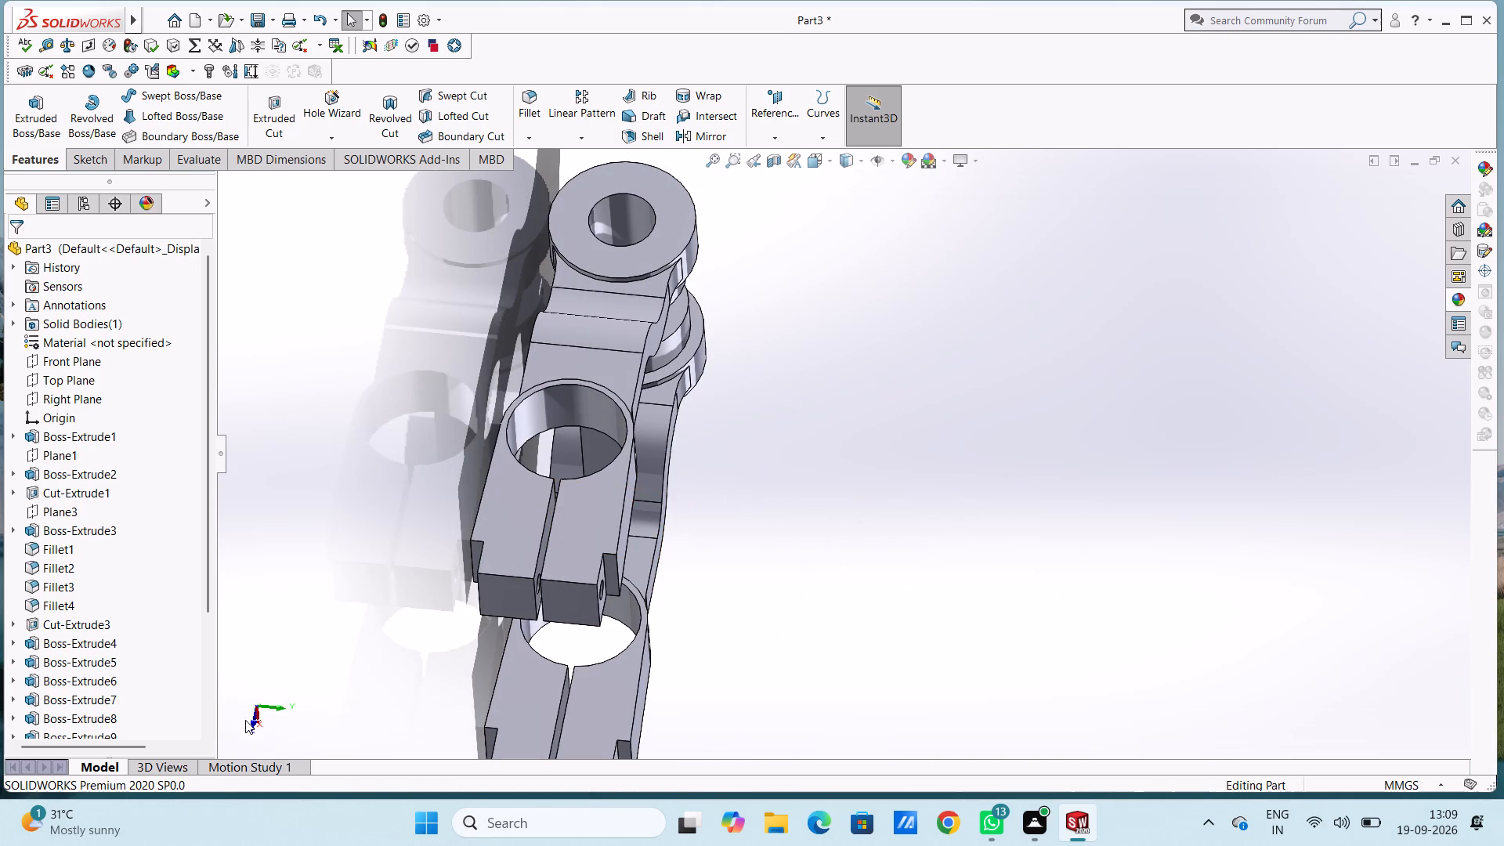
{"action": "key", "text": "ctrl+7"}
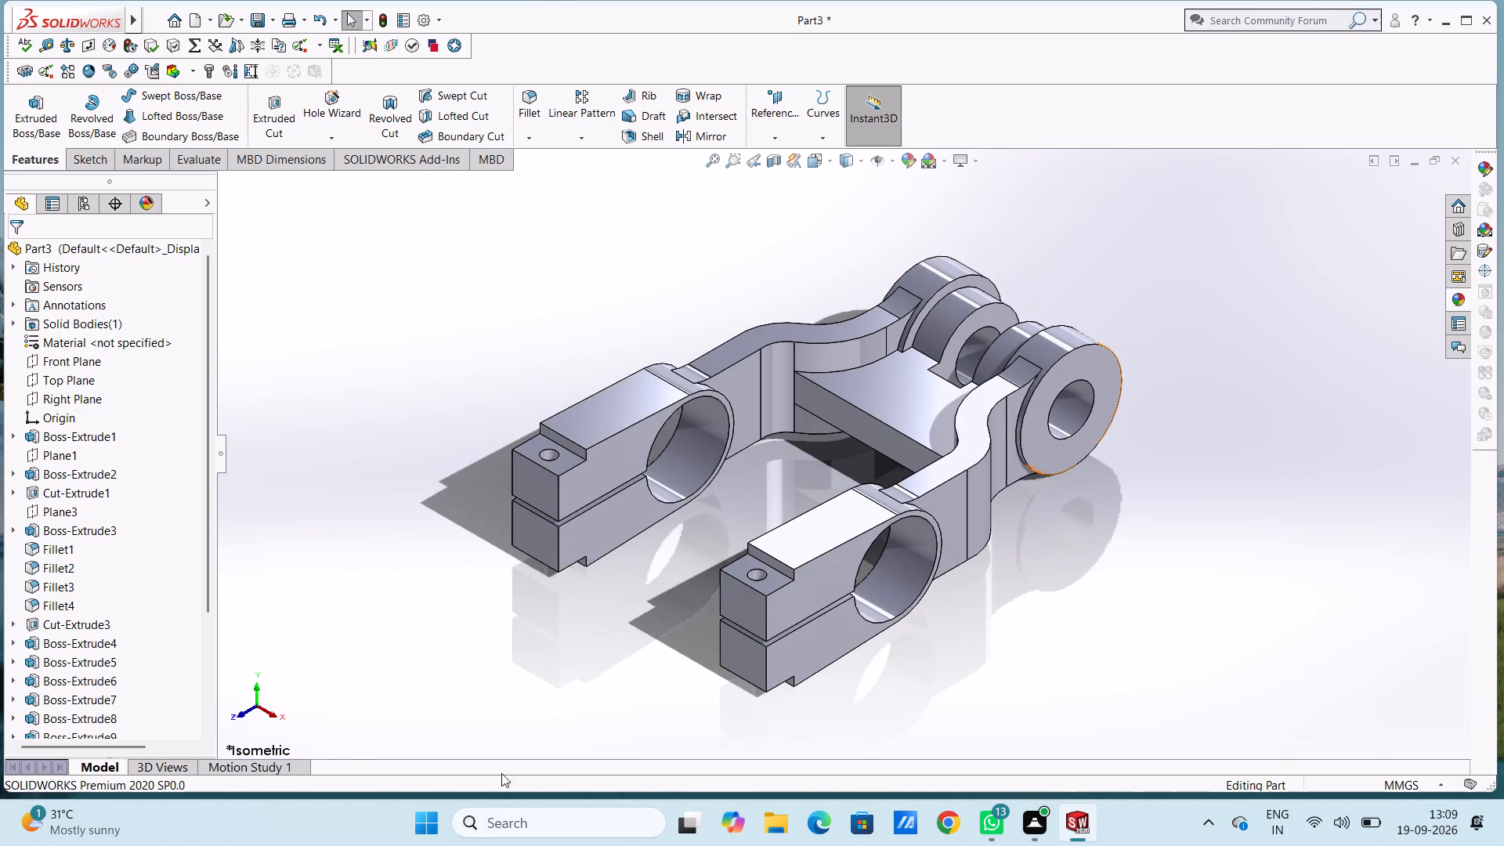
Assign a yellow colour appearance to the inner faces of the two large clamp bores.
{"action": "left_click", "coordinate": [910, 565]}
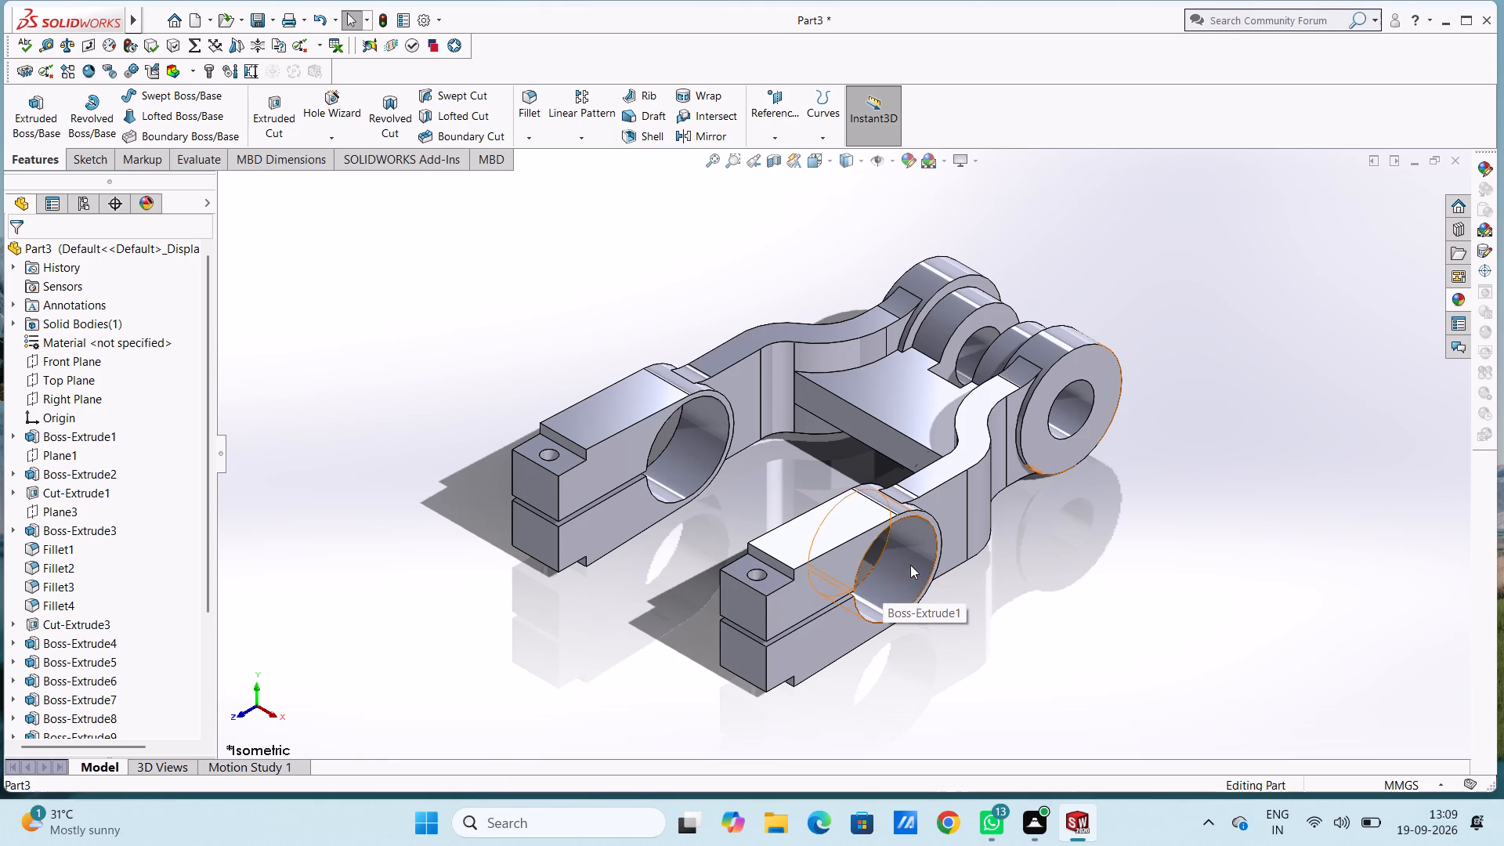
{"action": "left_click", "coordinate": [910, 164]}
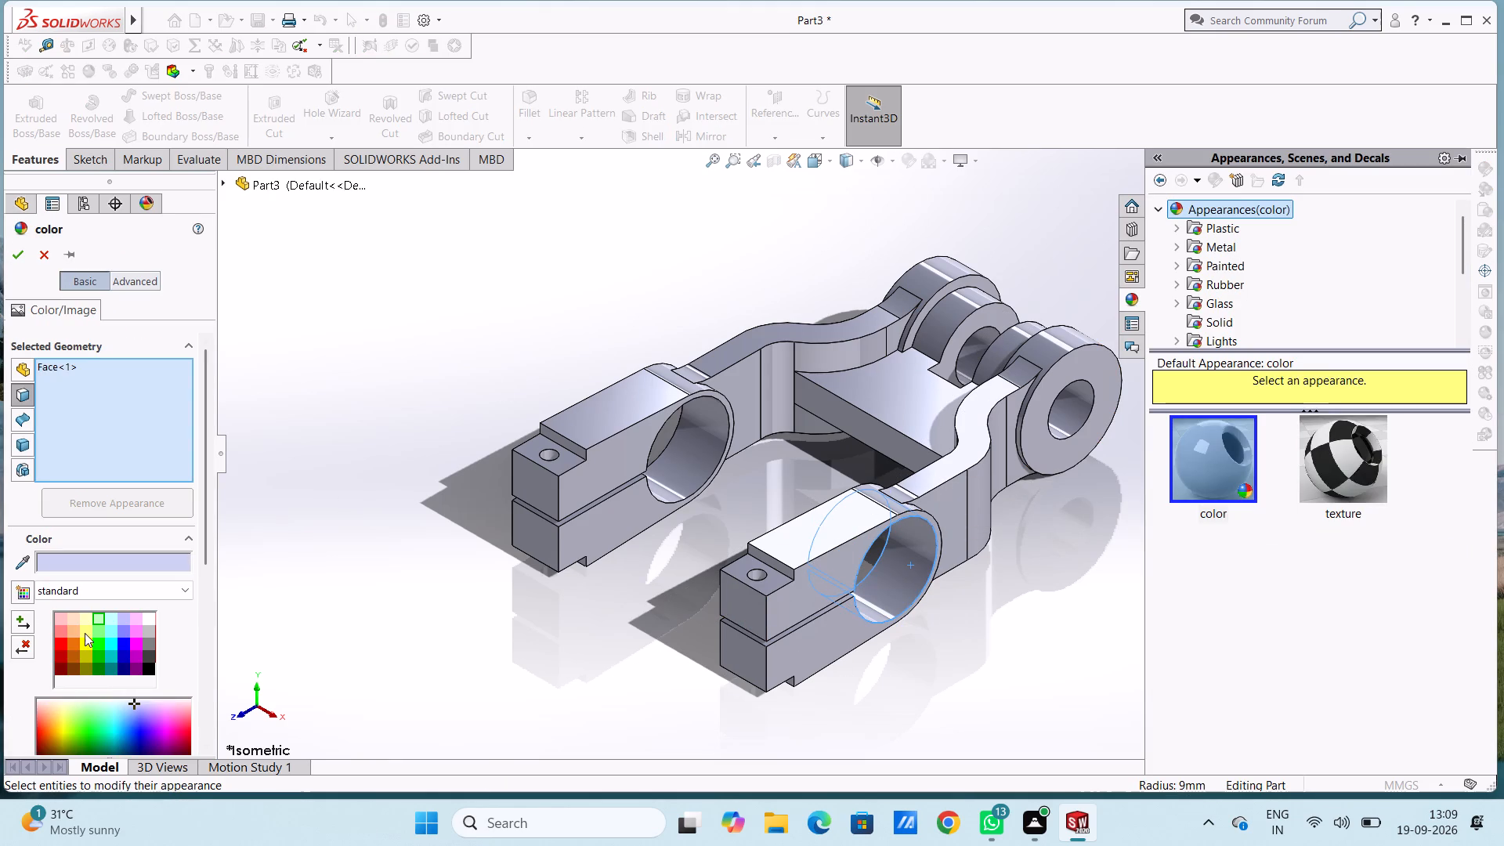
{"action": "left_click", "coordinate": [86, 639]}
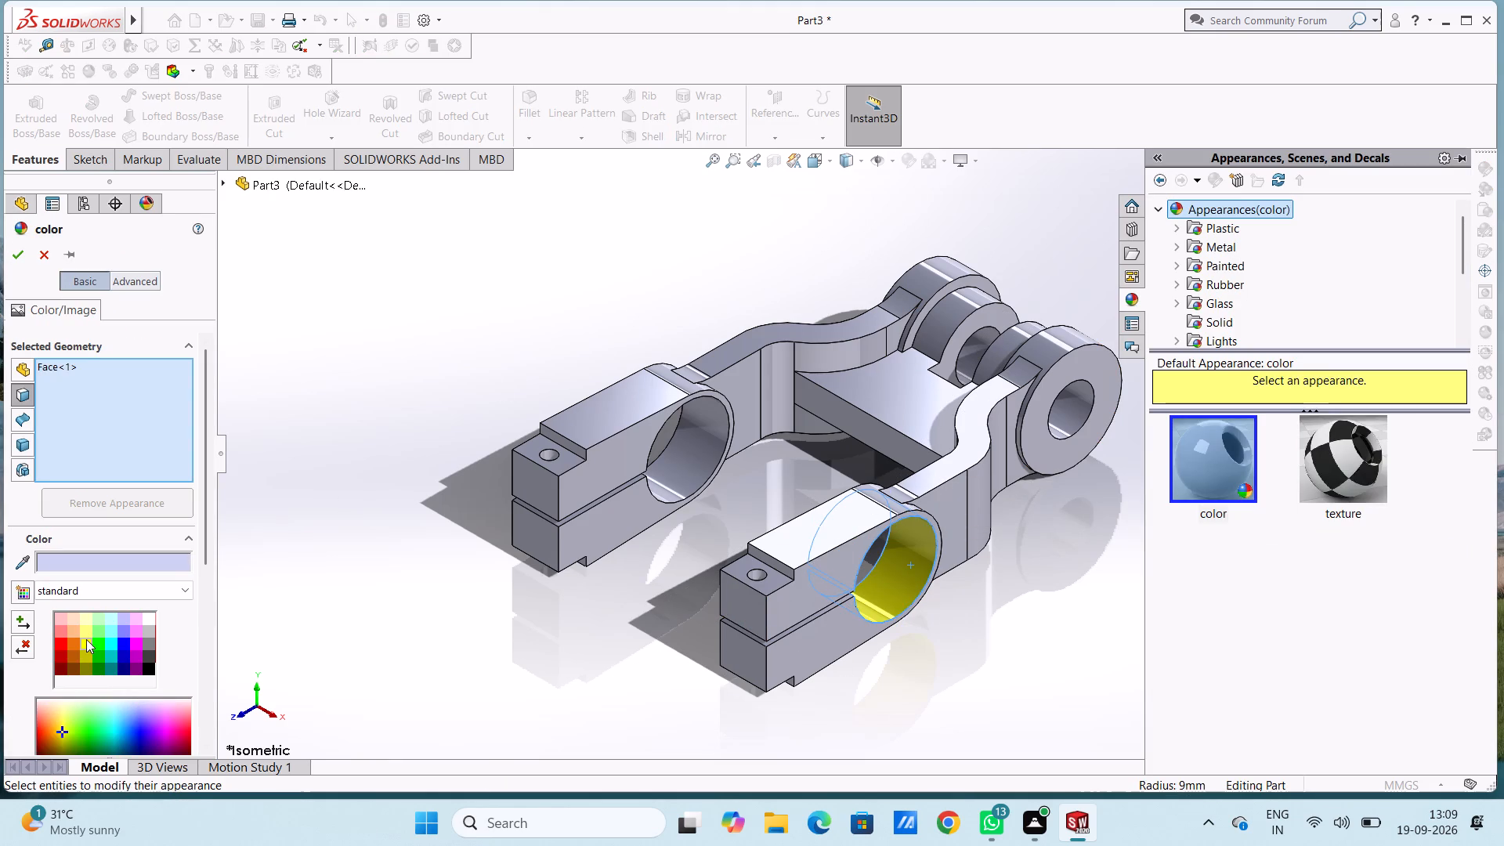
{"action": "left_click", "coordinate": [702, 456]}
Add the inner faces of the small vertical bolt holes on both clamp ends to the yellow appearance.
{"action": "scroll", "coordinate": [773, 601], "scroll_direction": "down", "scroll_amount": 3}
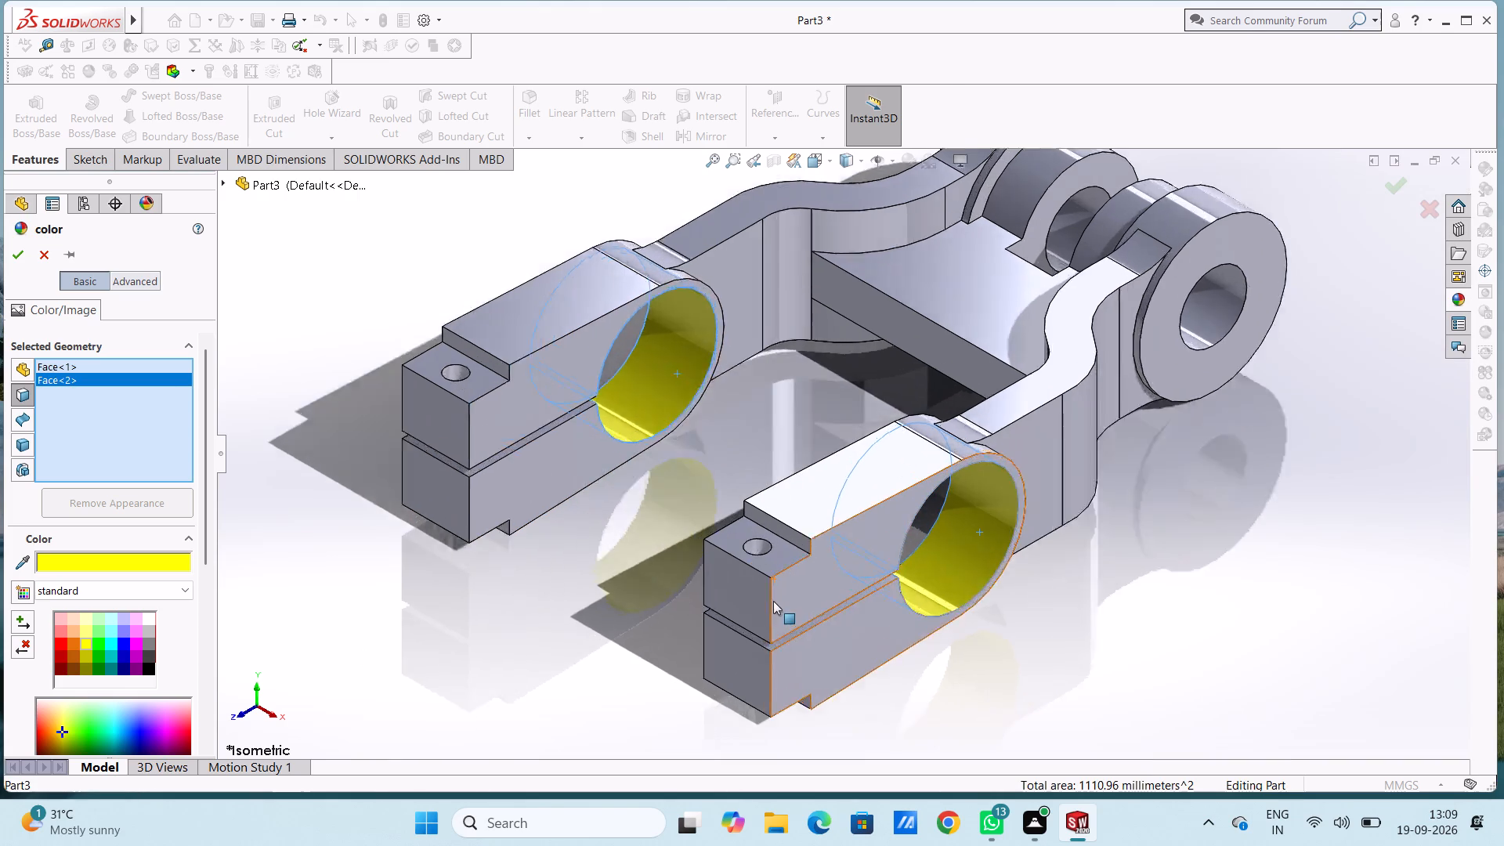
{"action": "scroll", "coordinate": [773, 601], "scroll_direction": "down", "scroll_amount": 4}
{"action": "left_click", "coordinate": [773, 410]}
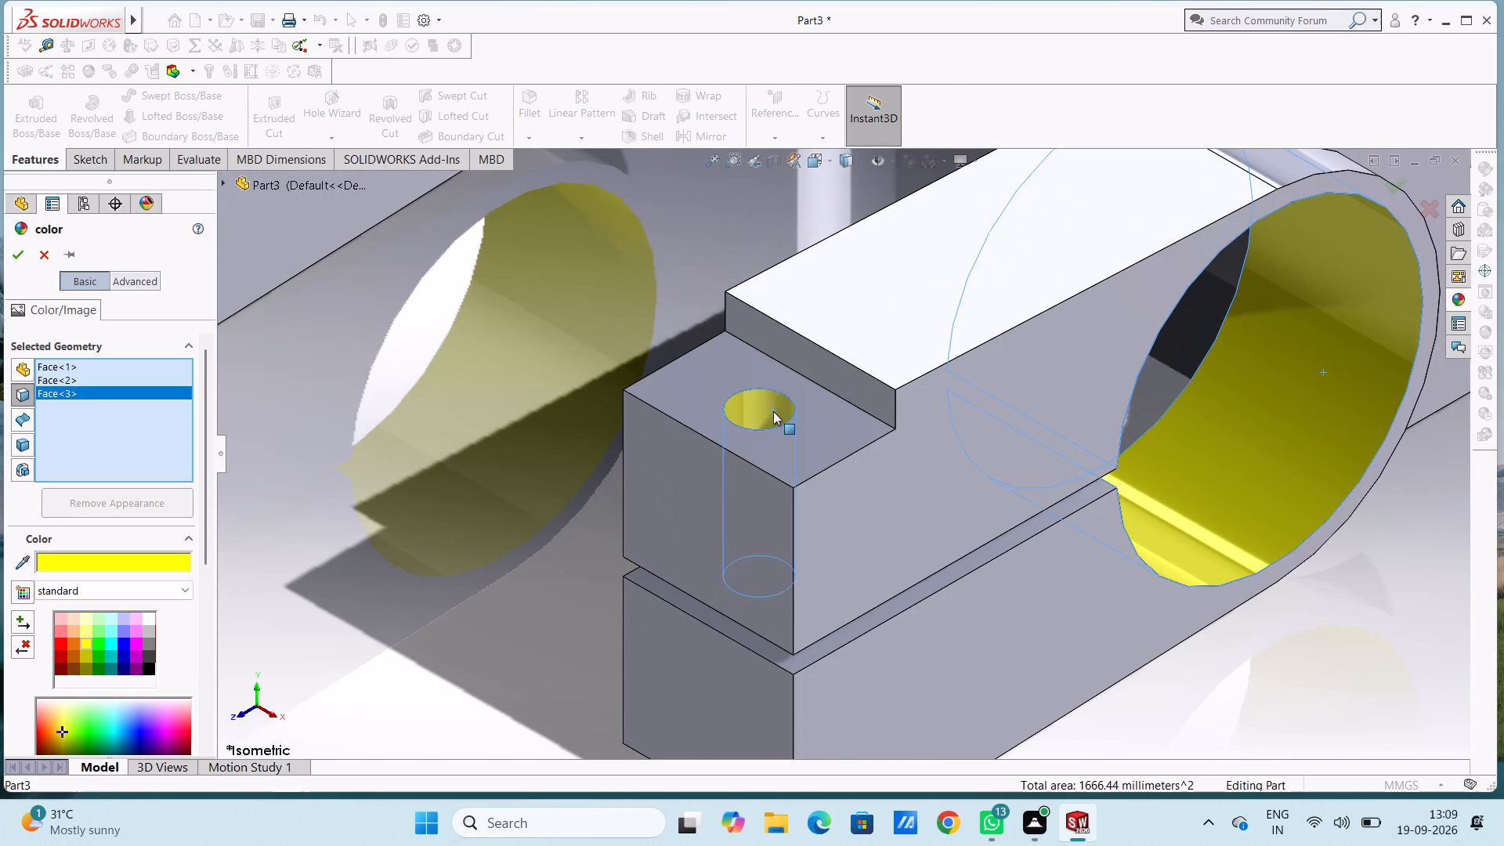
{"action": "scroll", "coordinate": [773, 411], "scroll_direction": "up", "scroll_amount": 8}
{"action": "scroll", "coordinate": [668, 324], "scroll_direction": "down", "scroll_amount": 5}
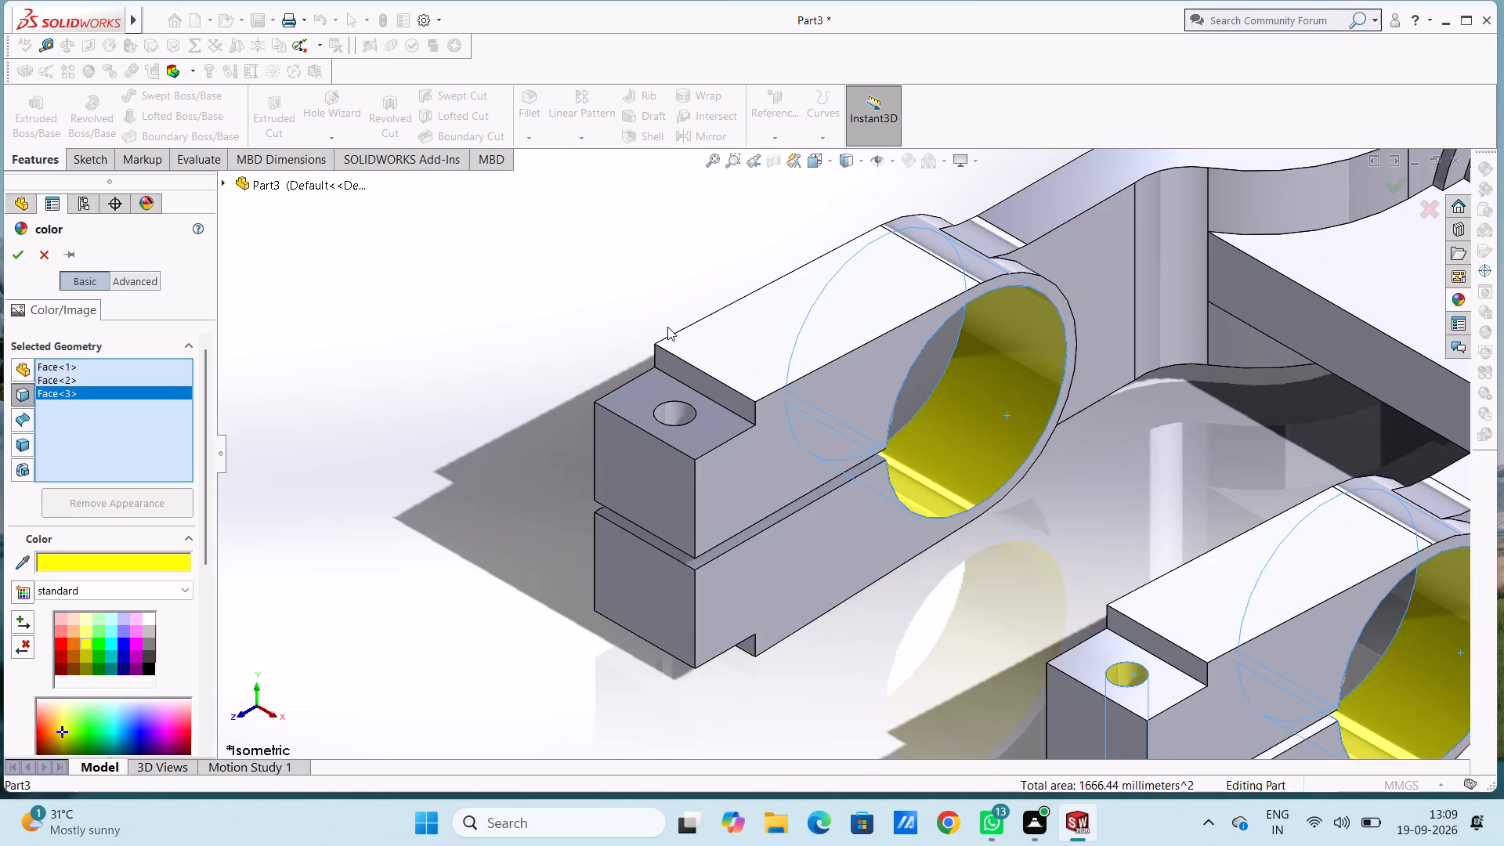
{"action": "left_click", "coordinate": [673, 407]}
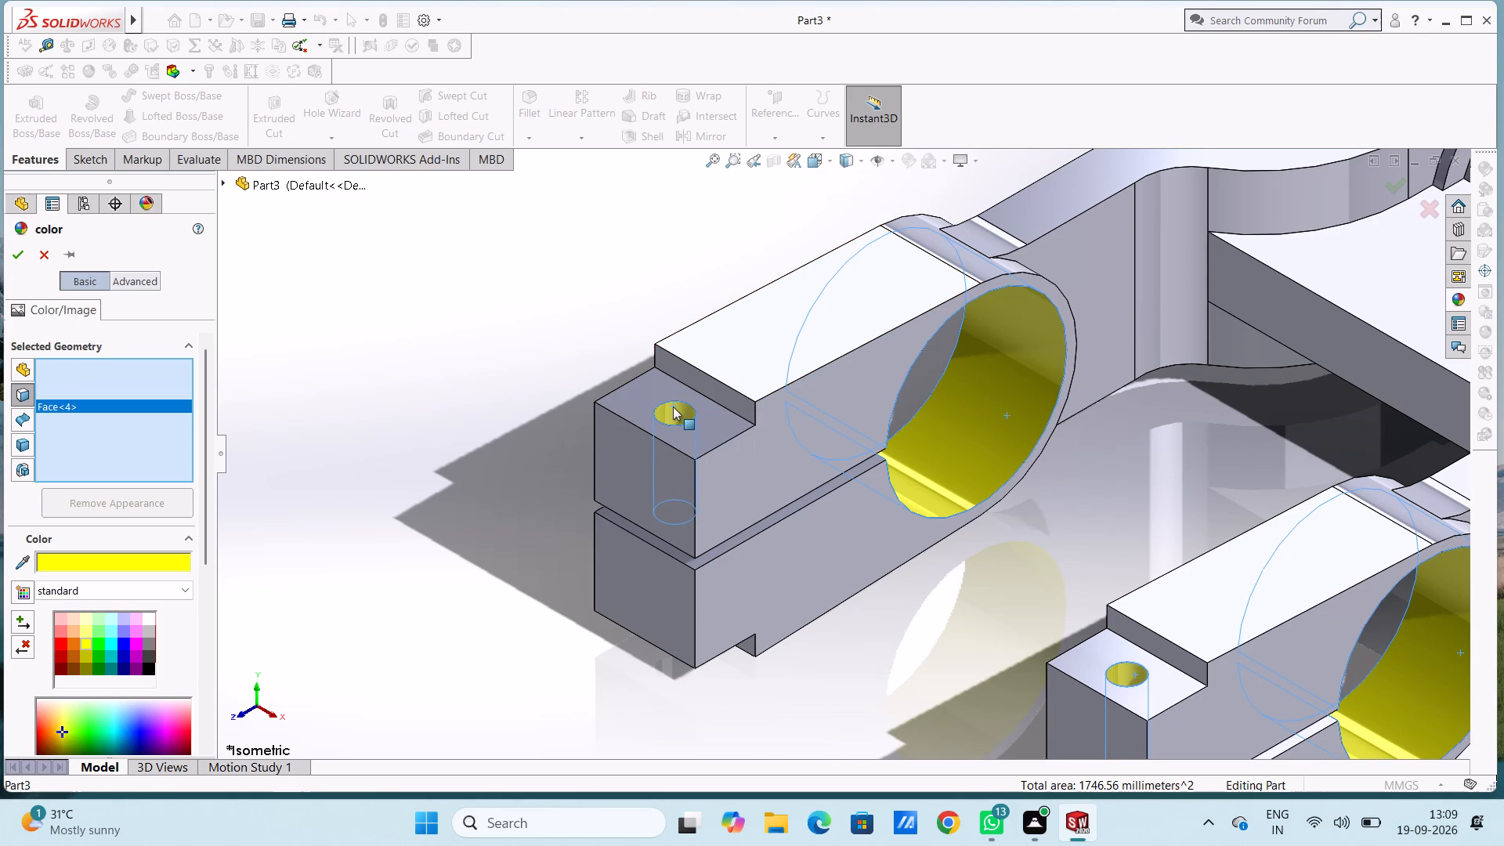
Add the bore faces of both pivot boss groups to the yellow appearance and apply it.
{"action": "scroll", "coordinate": [672, 407], "scroll_direction": "up", "scroll_amount": 4}
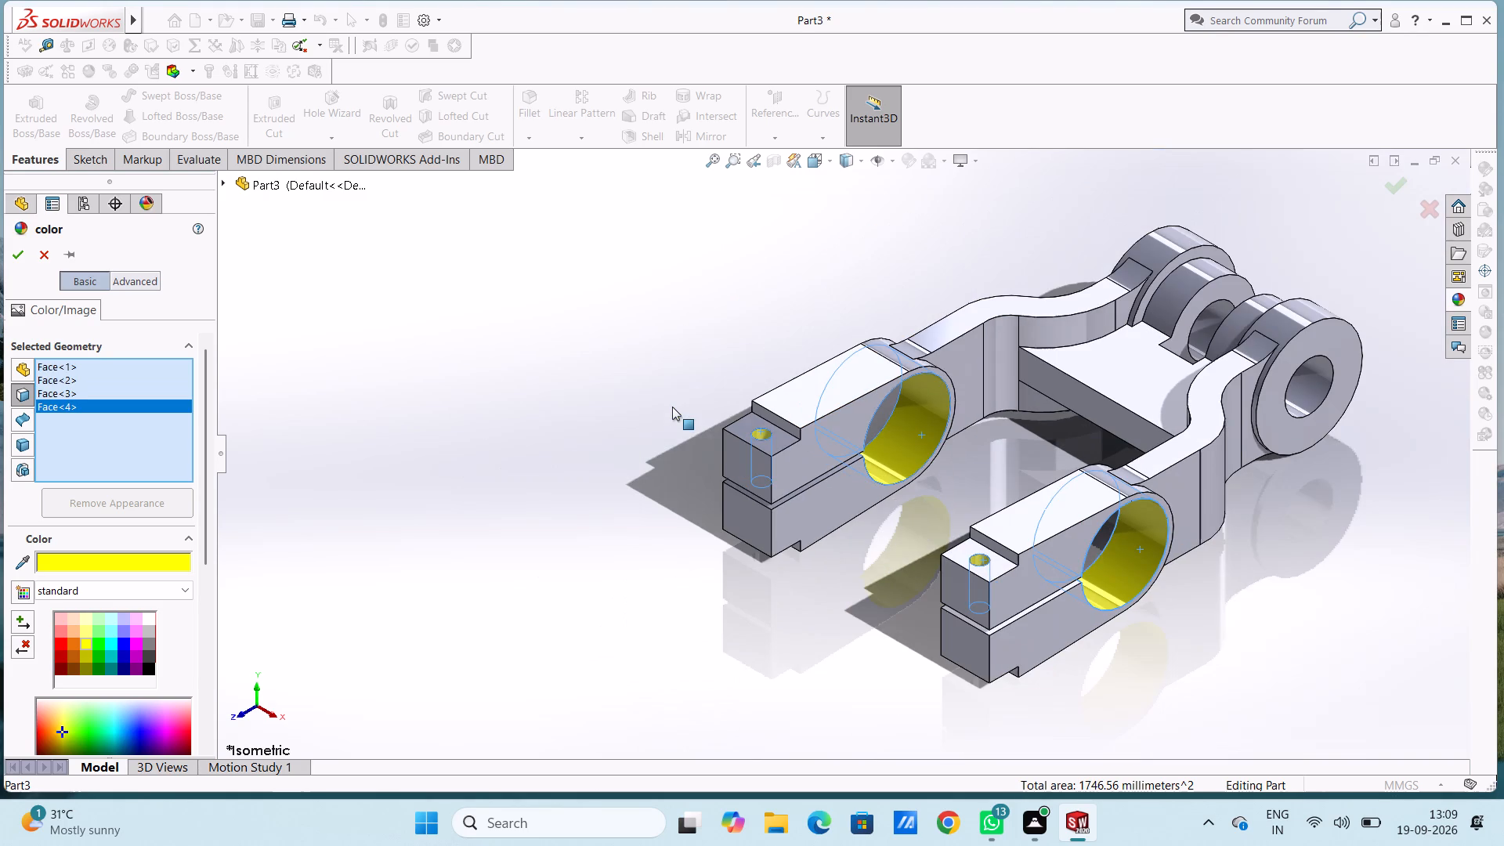
{"action": "left_click", "coordinate": [1302, 391]}
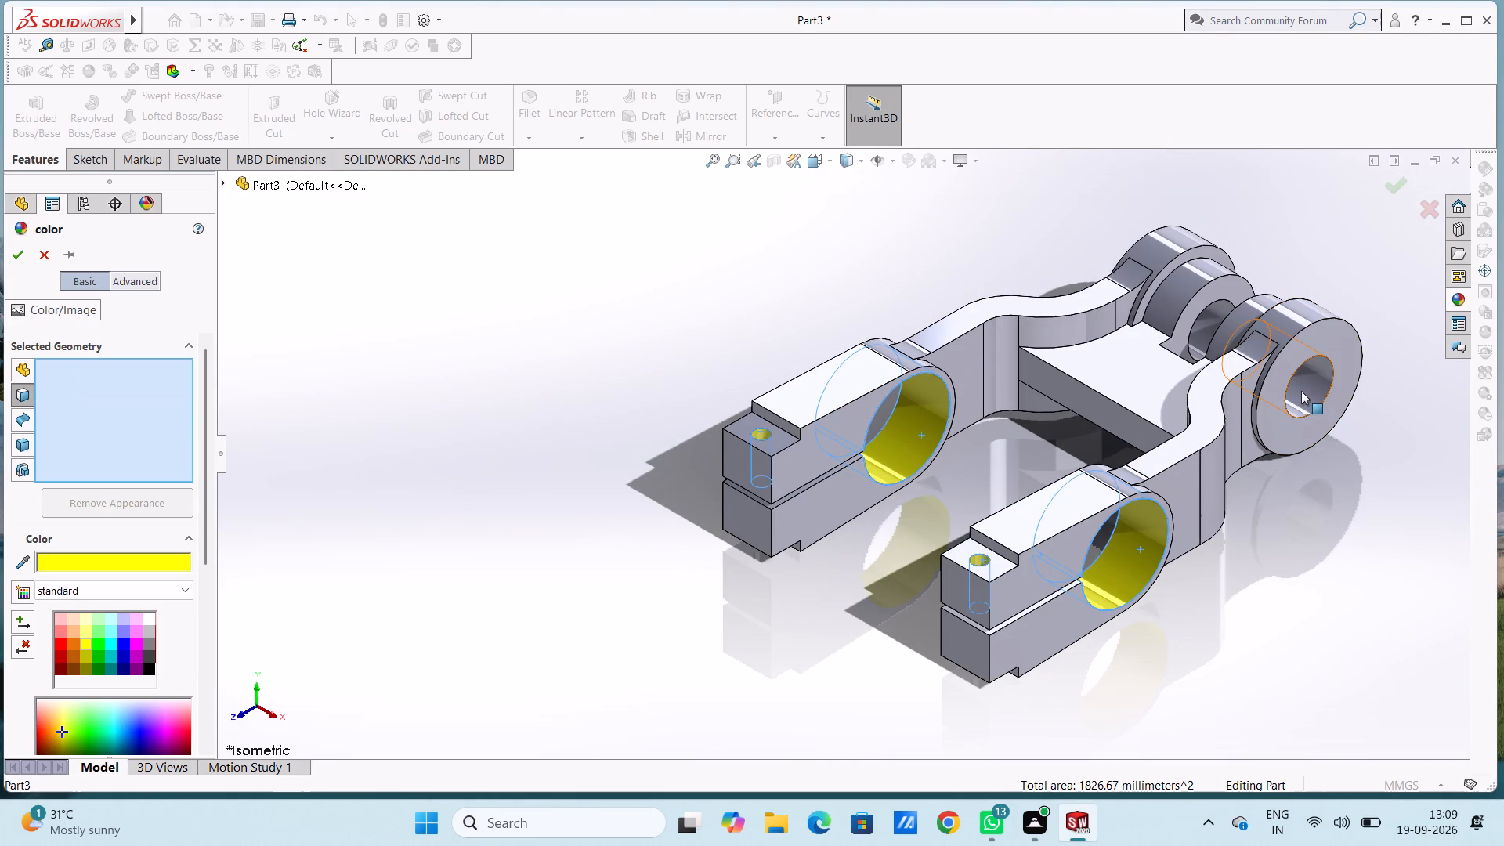
{"action": "scroll", "coordinate": [1240, 340], "scroll_direction": "down", "scroll_amount": 6}
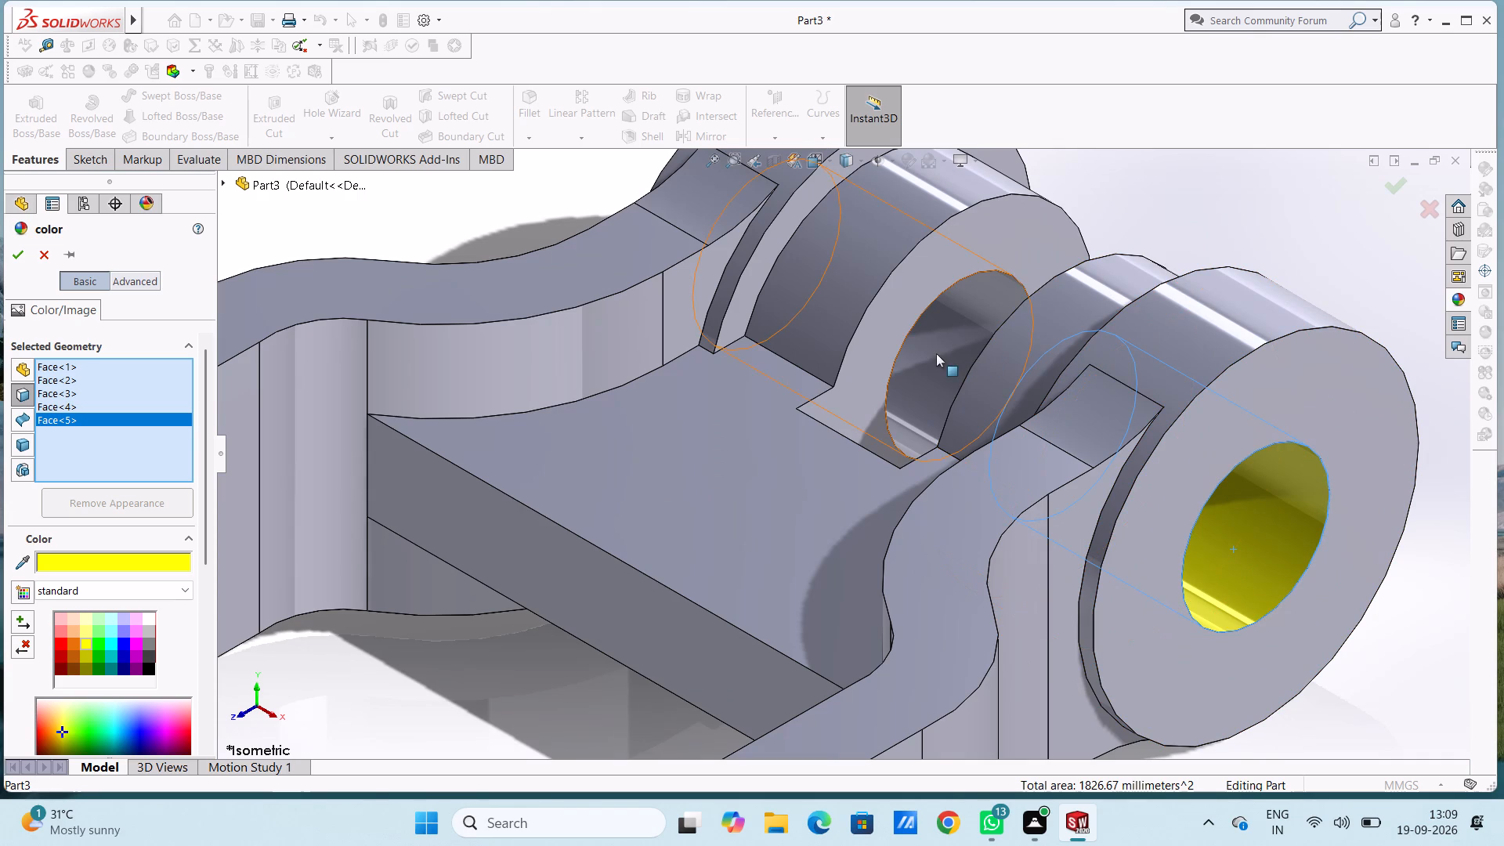
{"action": "left_click", "coordinate": [936, 354]}
{"action": "scroll", "coordinate": [936, 355], "scroll_direction": "up", "scroll_amount": 9}
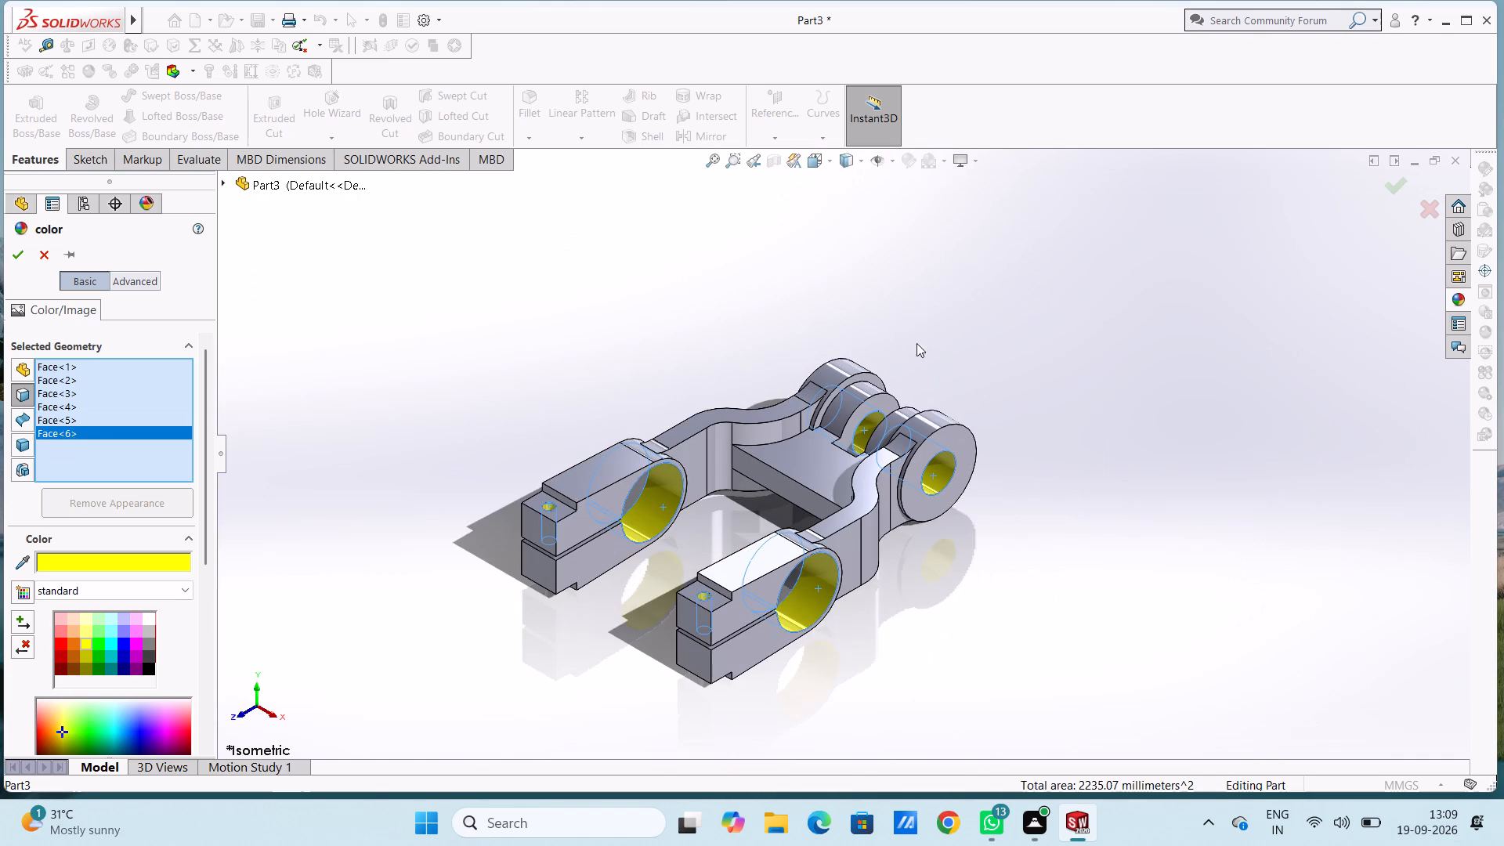
{"action": "left_click", "coordinate": [22, 255]}
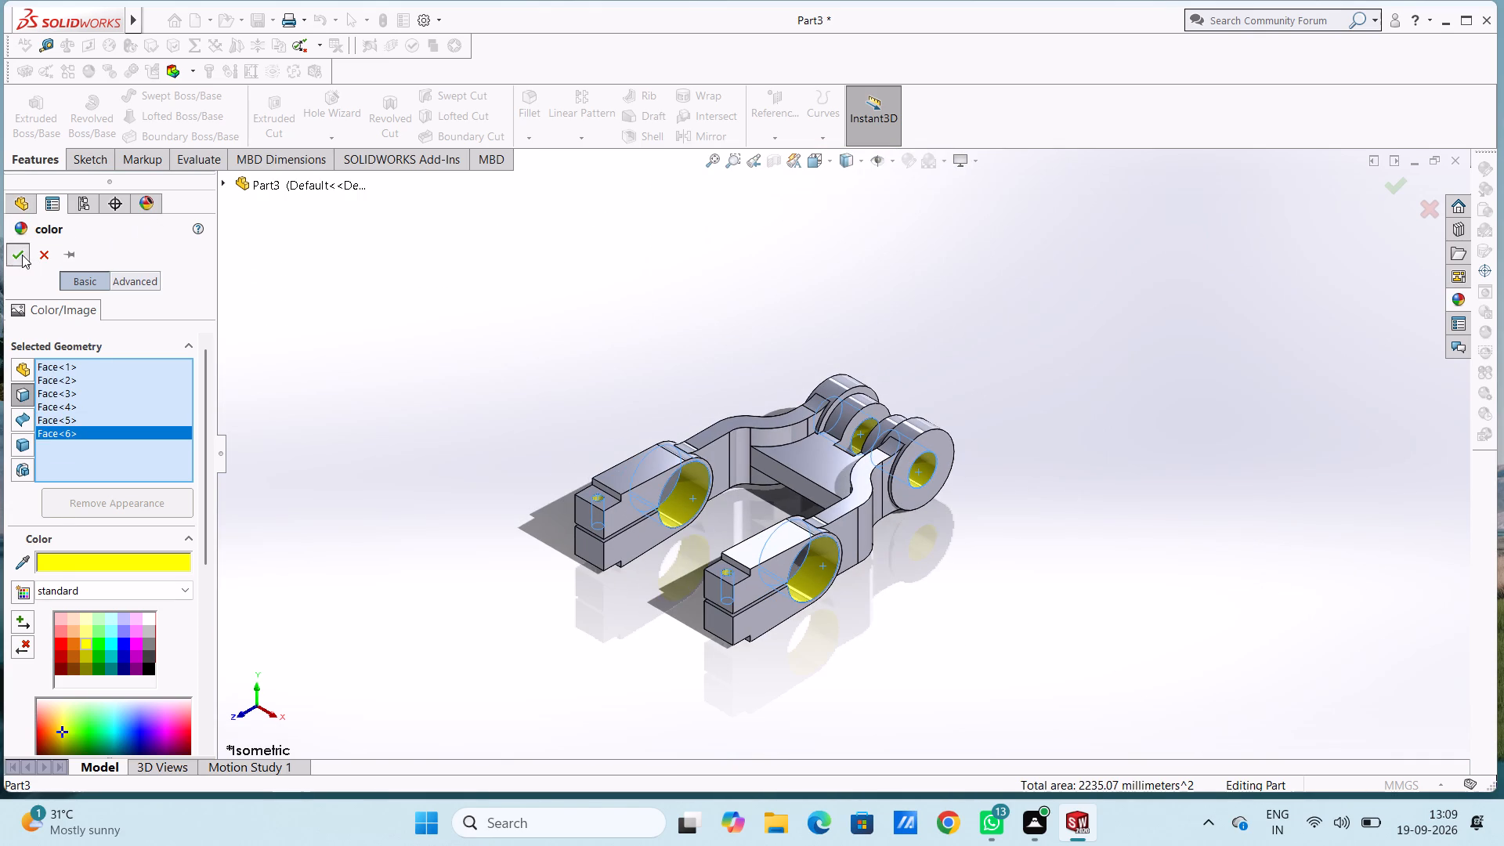
Apply a dark blue colour appearance from the standard swatches to the whole part, keeping the bores and holes yellow.
{"action": "left_click", "coordinate": [461, 372]}
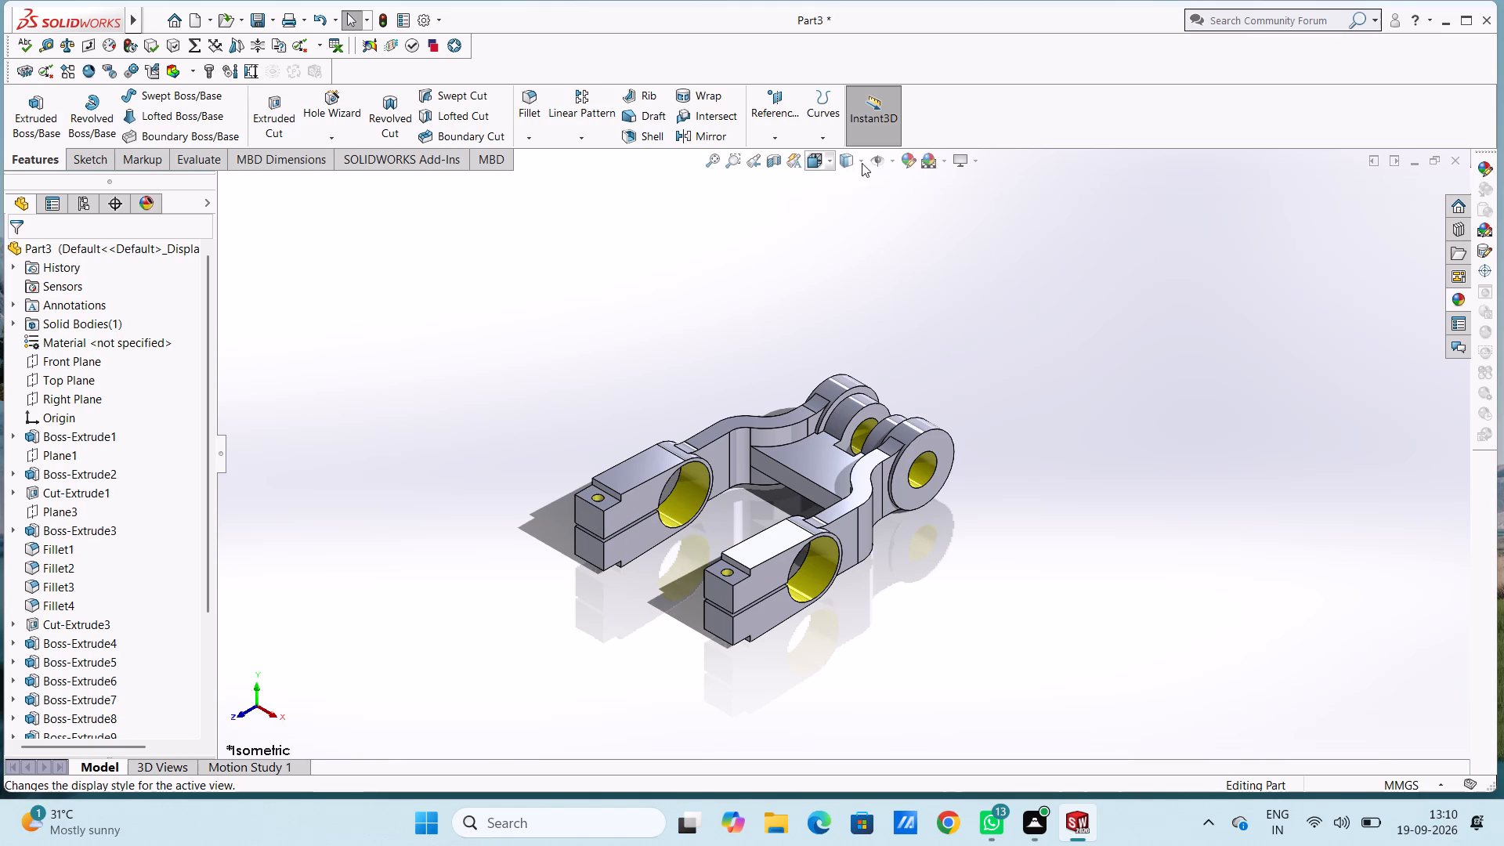
{"action": "left_click", "coordinate": [906, 164]}
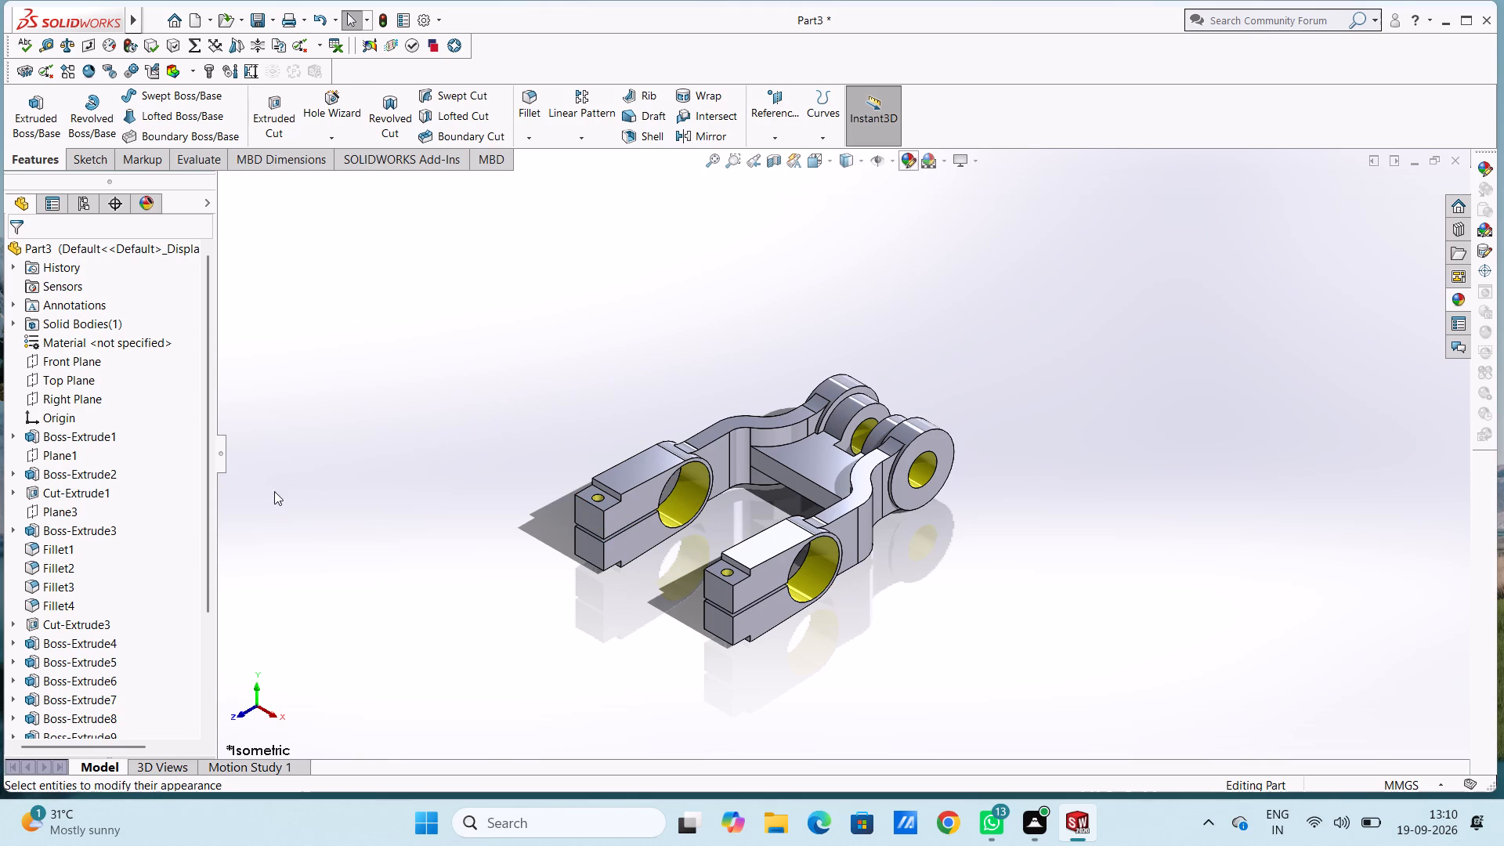
{"action": "left_click", "coordinate": [124, 643]}
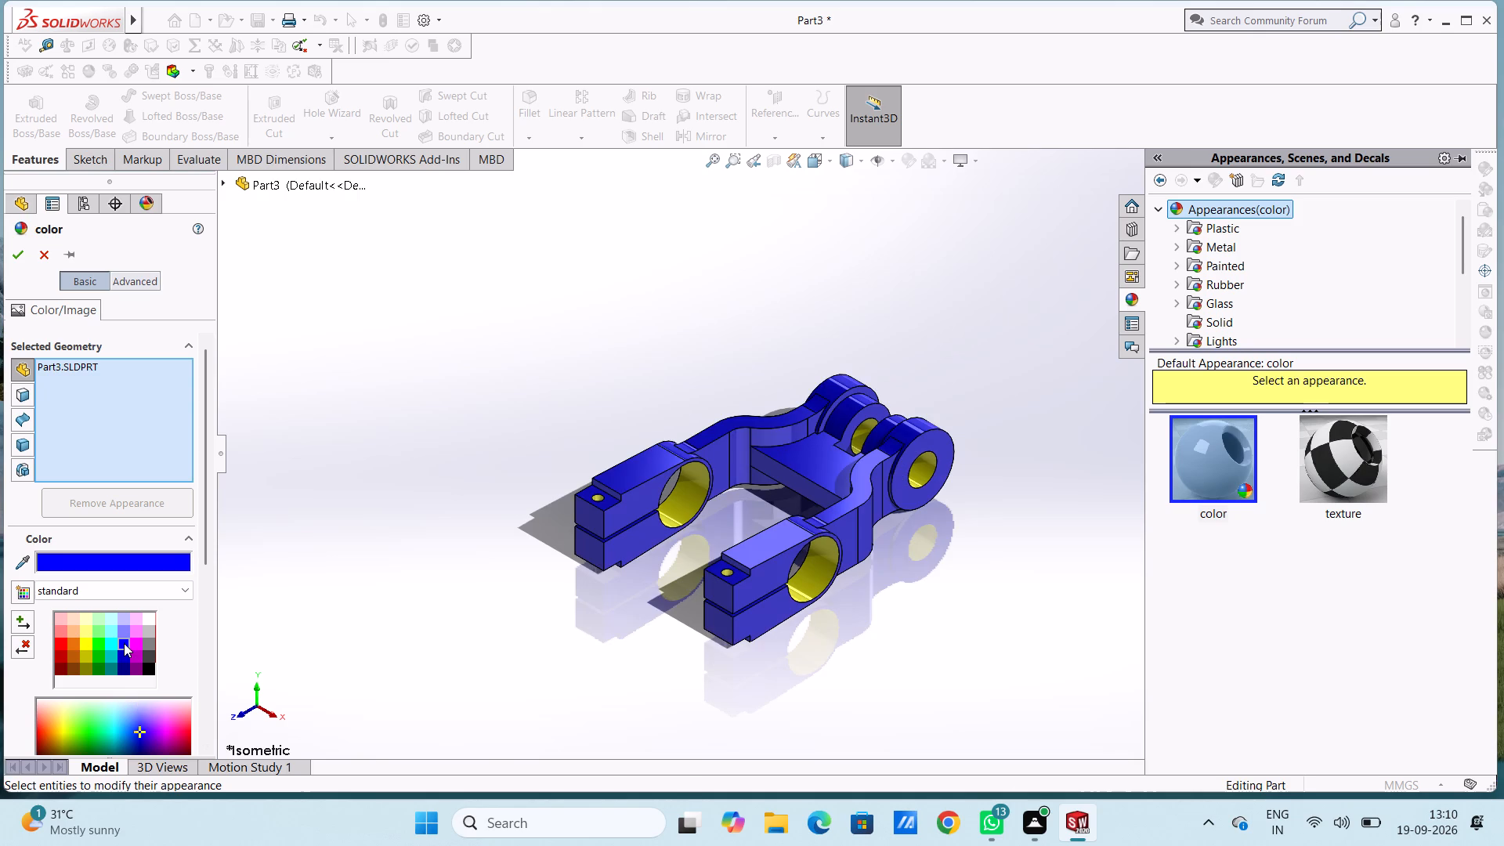
{"action": "left_click", "coordinate": [124, 627]}
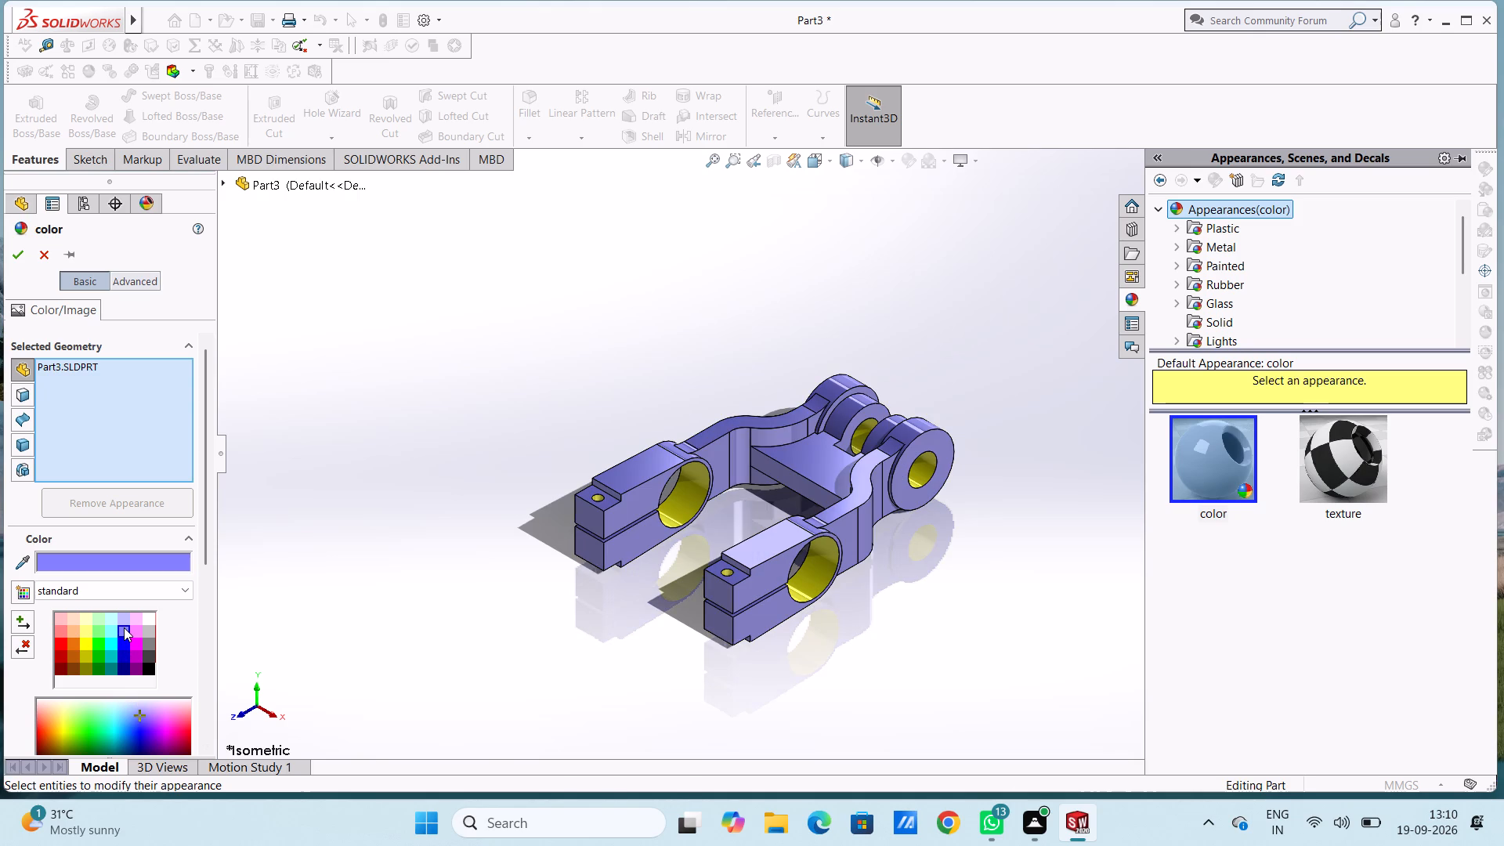
{"action": "left_click", "coordinate": [119, 653]}
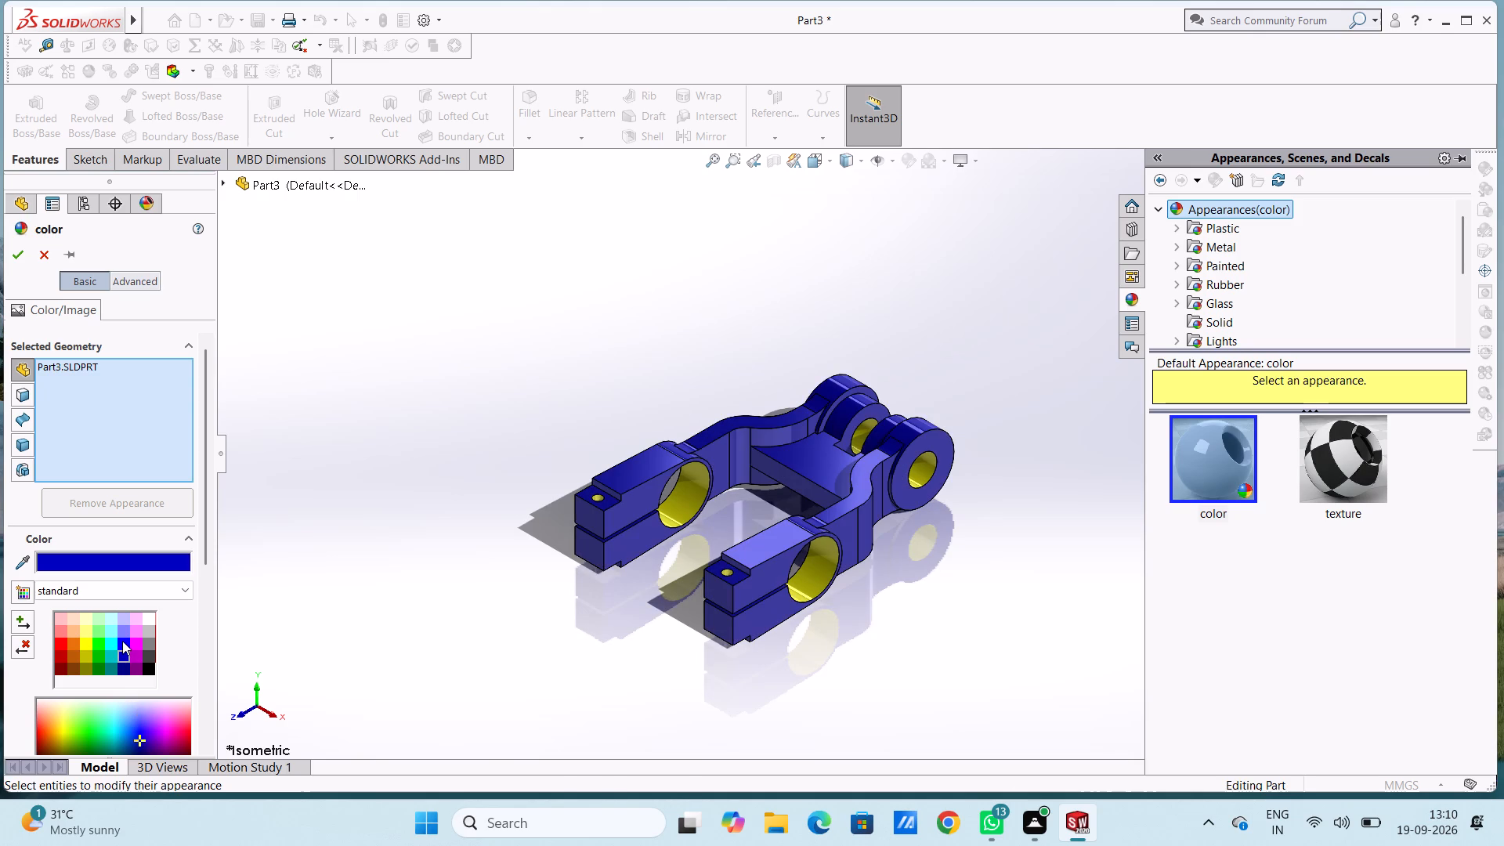
{"action": "left_click", "coordinate": [20, 261]}
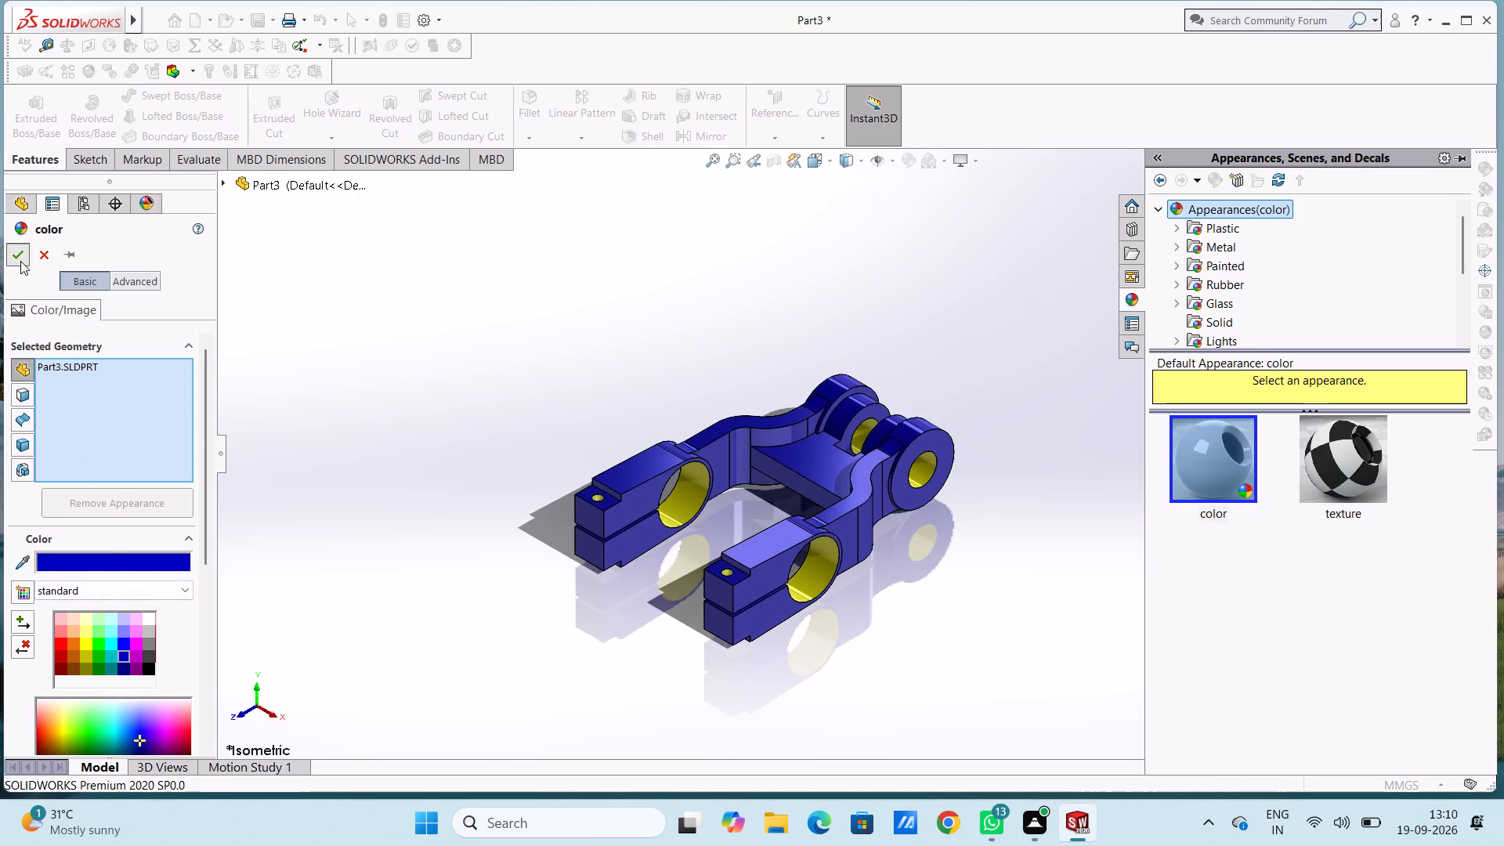
{"action": "left_click", "coordinate": [433, 395]}
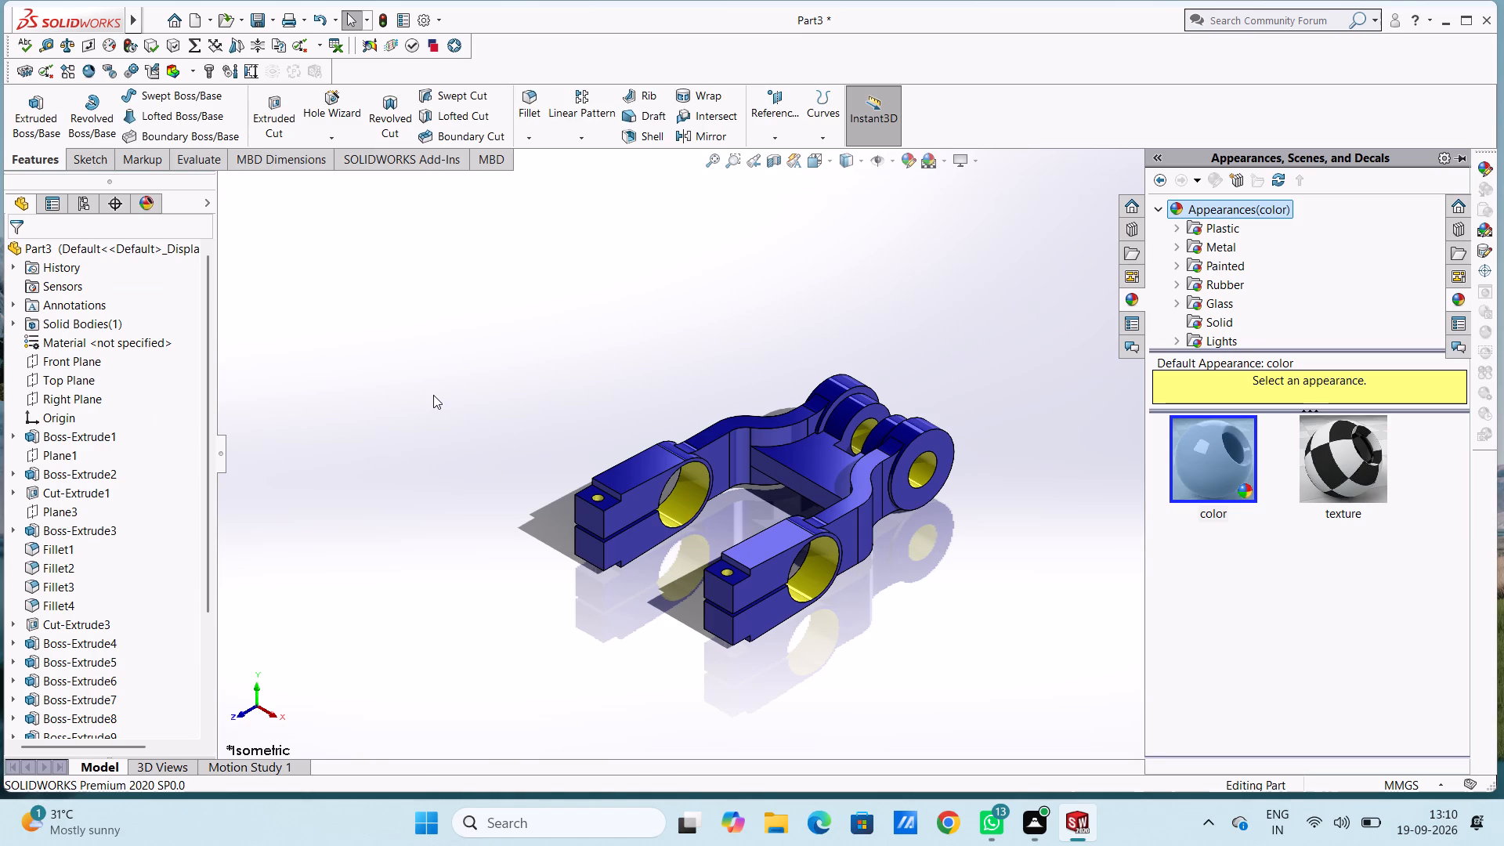
Examine the coloured bracket from several sides, including the clamp ends, arms, pivot bosses and underside.
{"action": "middle_click_drag", "start_coordinate": [434, 399], "coordinate": [374, 374]}
{"action": "middle_click_drag", "start_coordinate": [382, 350], "coordinate": [468, 468]}
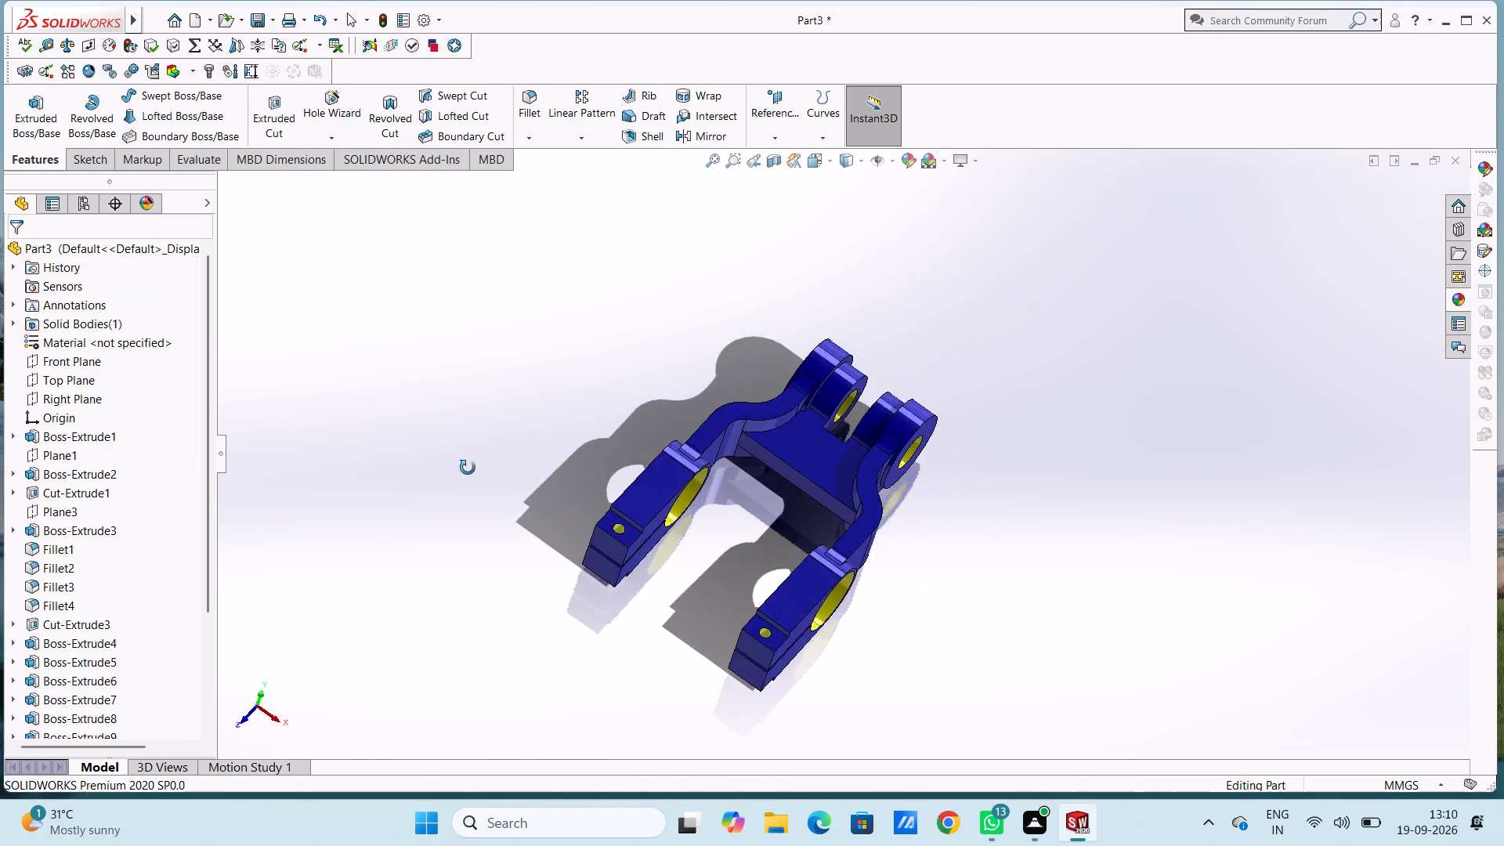
{"action": "middle_click_drag", "start_coordinate": [468, 468], "coordinate": [584, 628]}
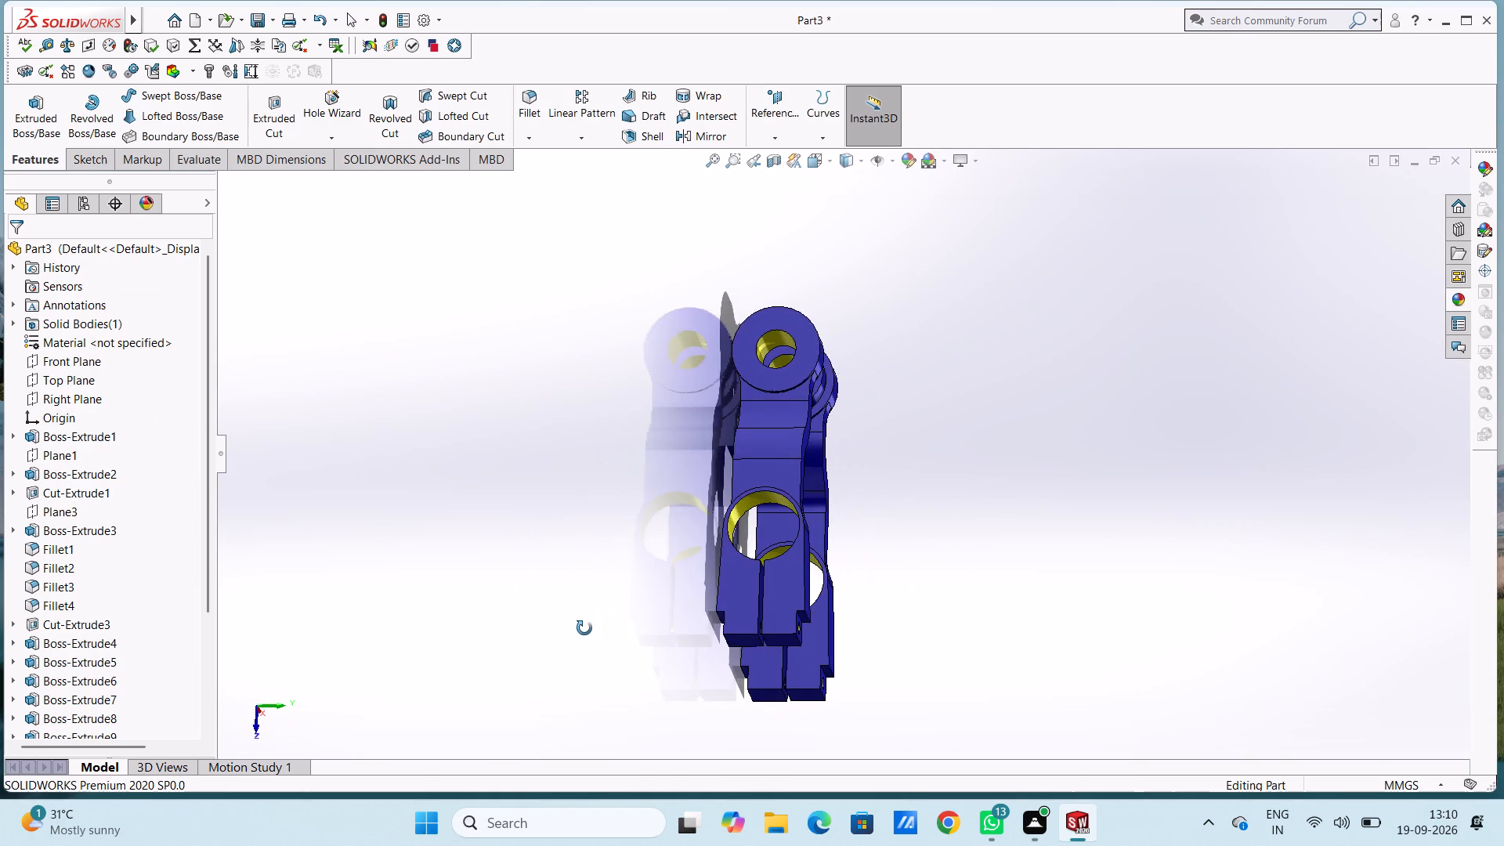
{"action": "middle_click_drag", "start_coordinate": [584, 628], "coordinate": [416, 444]}
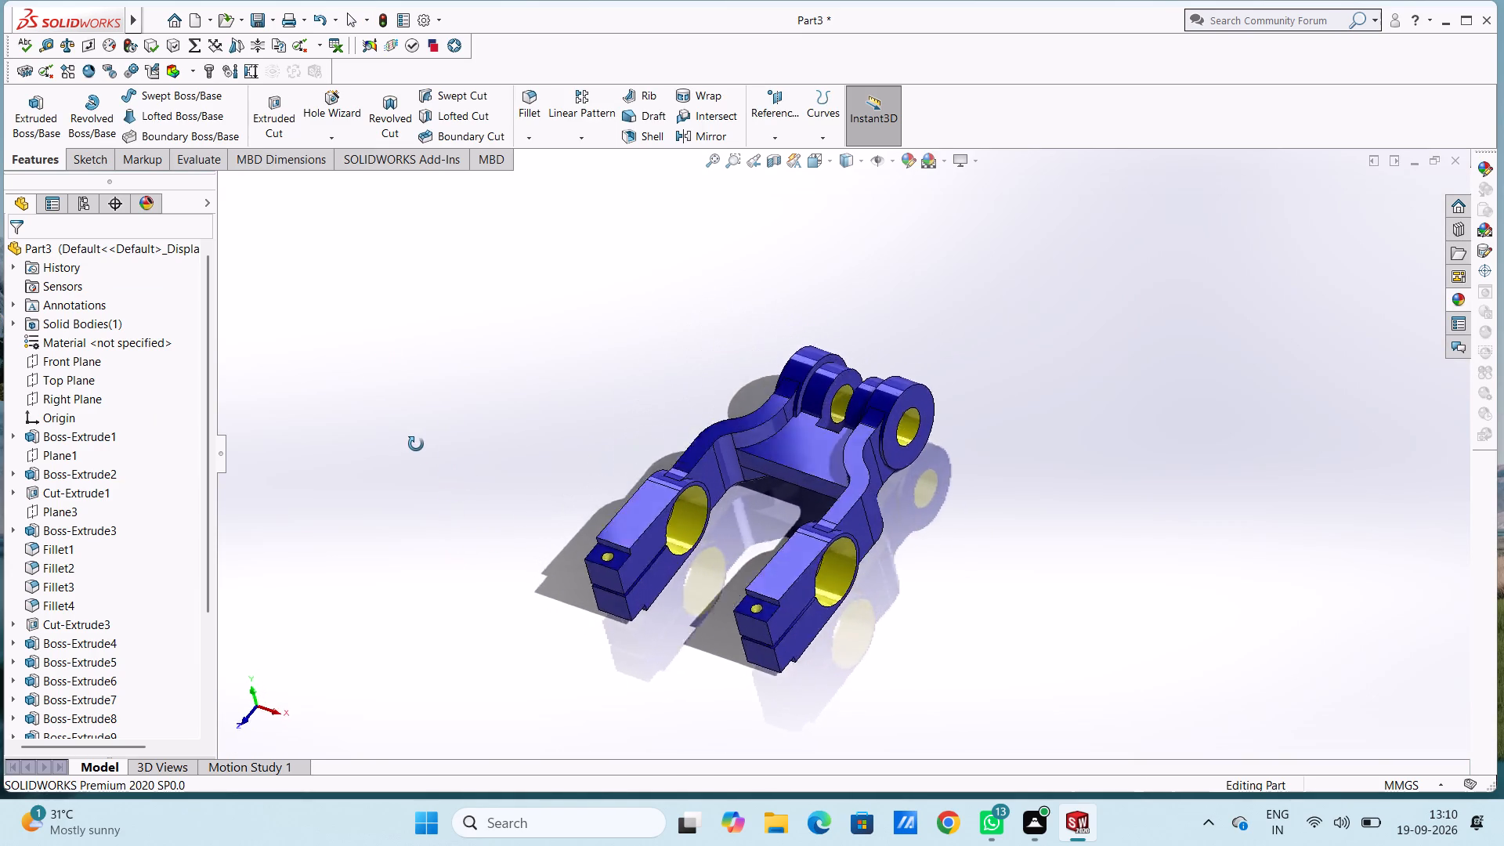
{"action": "middle_click_drag", "start_coordinate": [416, 444], "coordinate": [397, 517]}
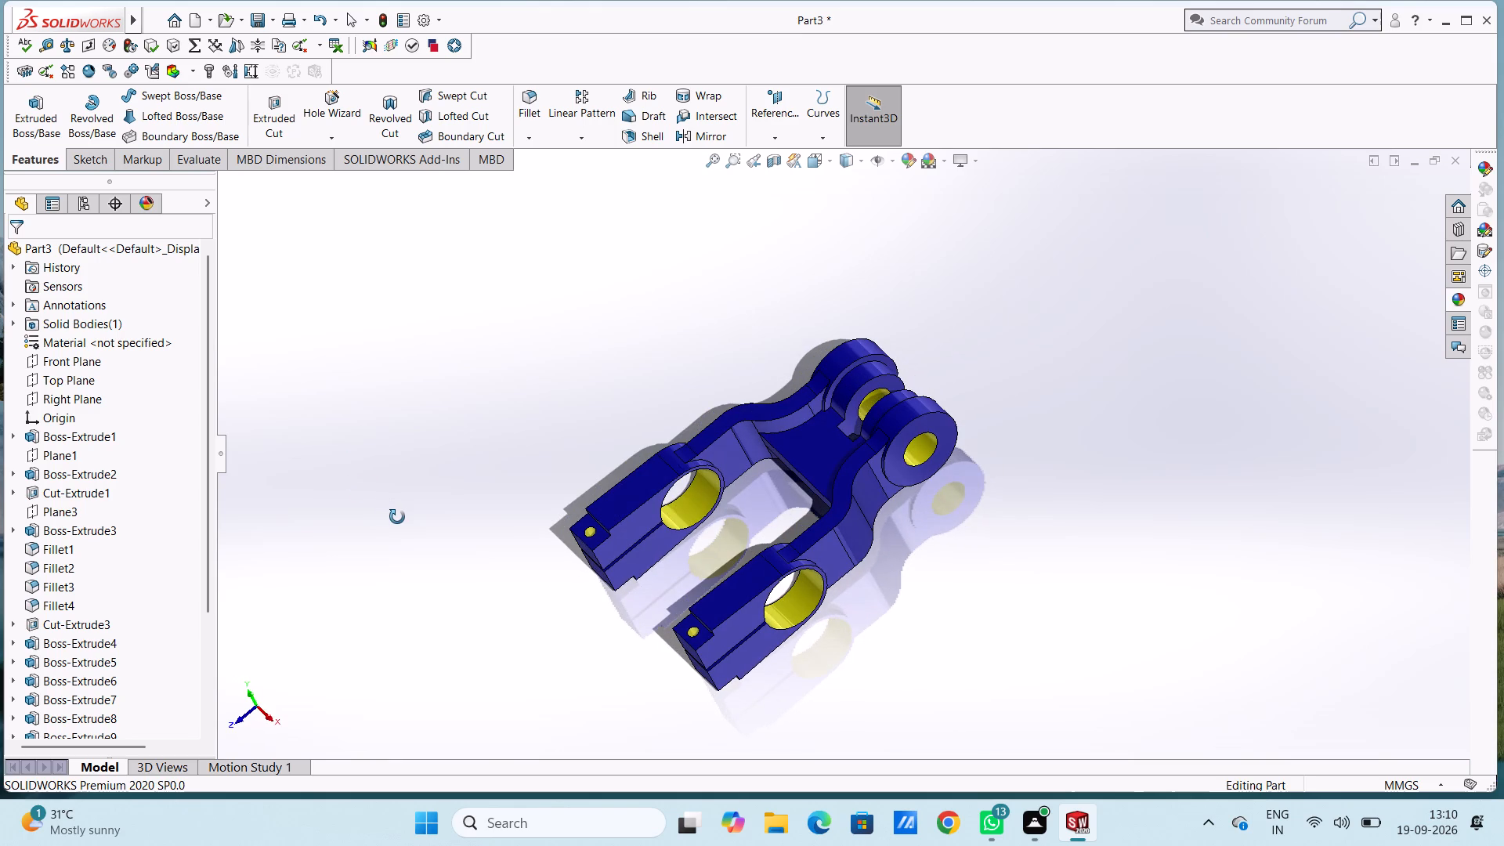
{"action": "middle_click_drag", "start_coordinate": [397, 517], "coordinate": [425, 535]}
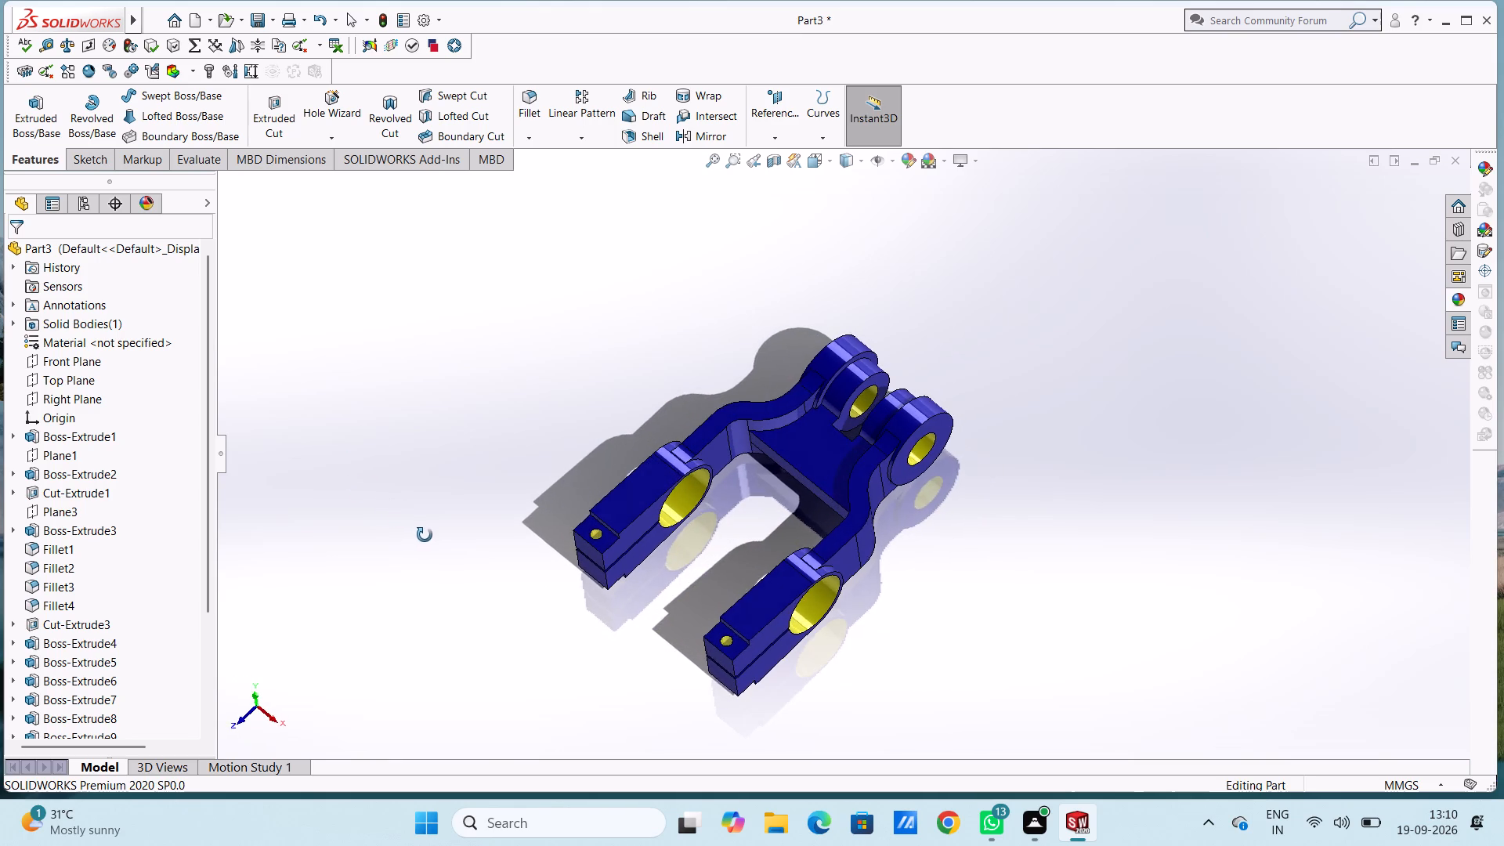
{"action": "middle_click_drag", "start_coordinate": [425, 535], "coordinate": [768, 650]}
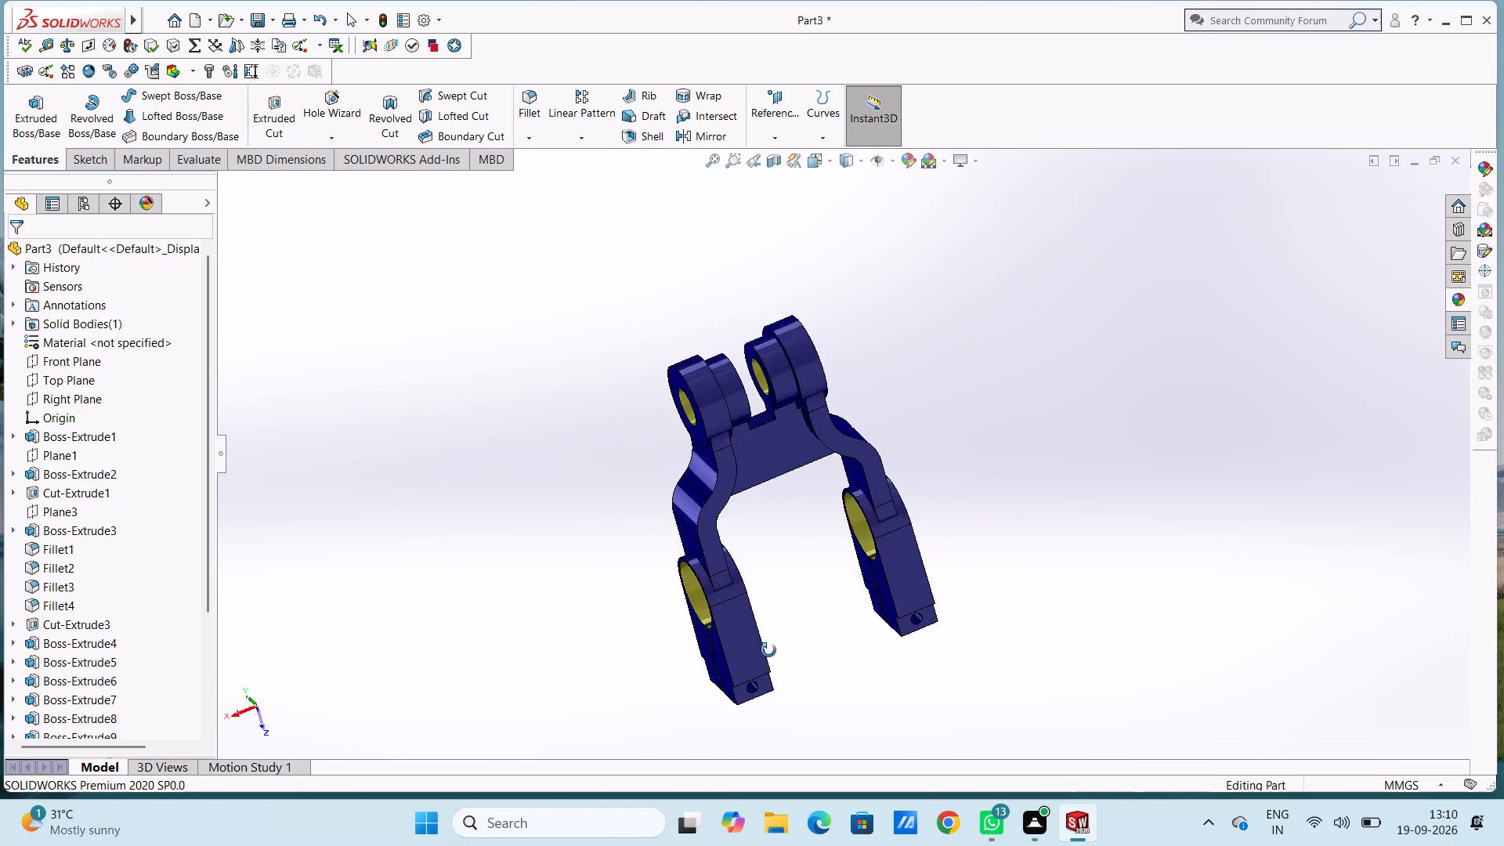
{"action": "middle_click_drag", "start_coordinate": [768, 650], "coordinate": [419, 336]}
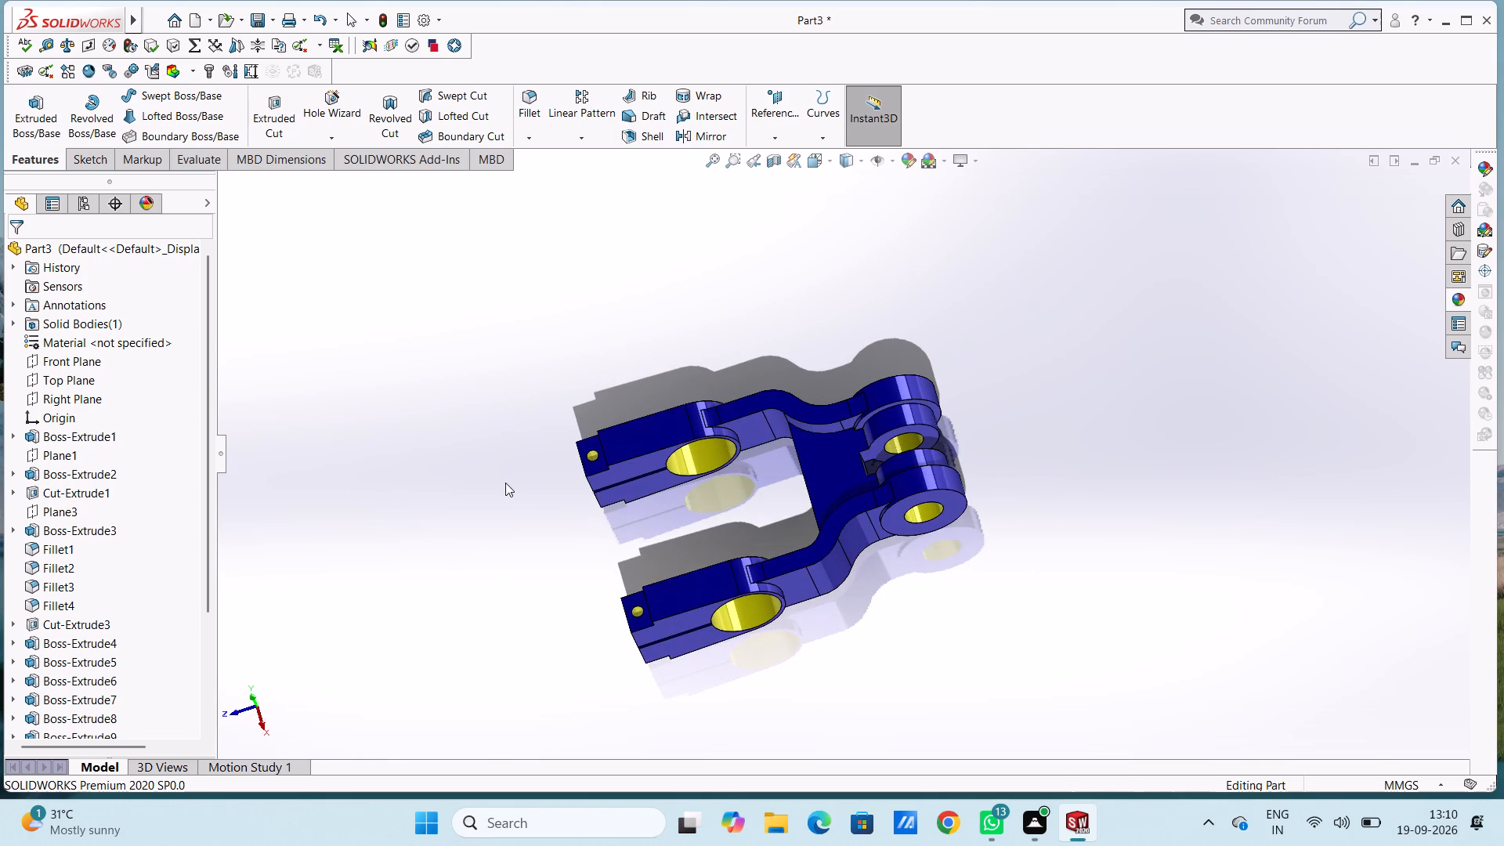
{"action": "middle_click_drag", "start_coordinate": [497, 490], "coordinate": [515, 474]}
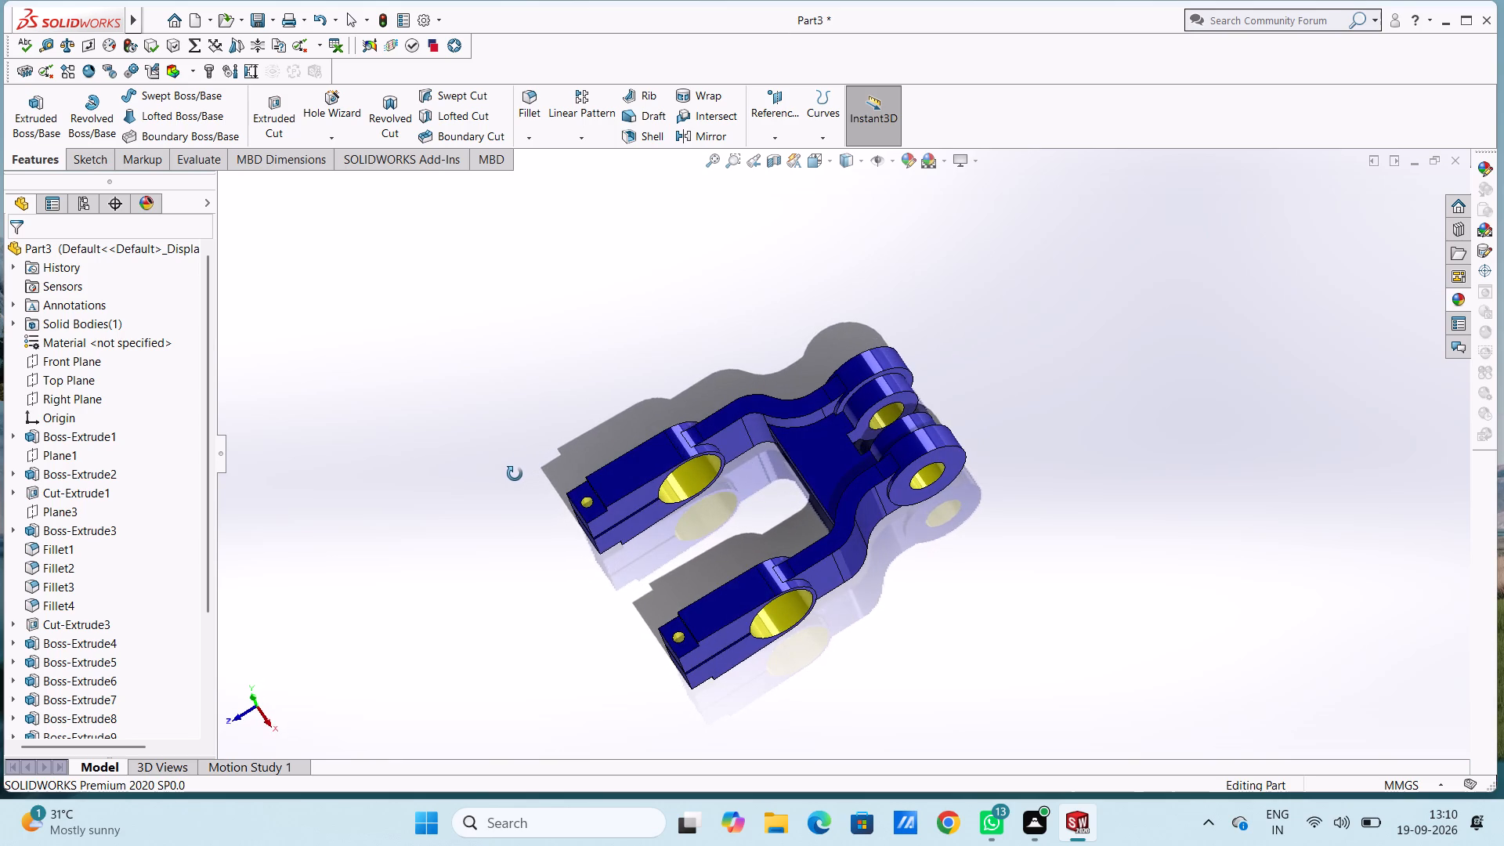
{"action": "middle_click_drag", "start_coordinate": [515, 474], "coordinate": [519, 506]}
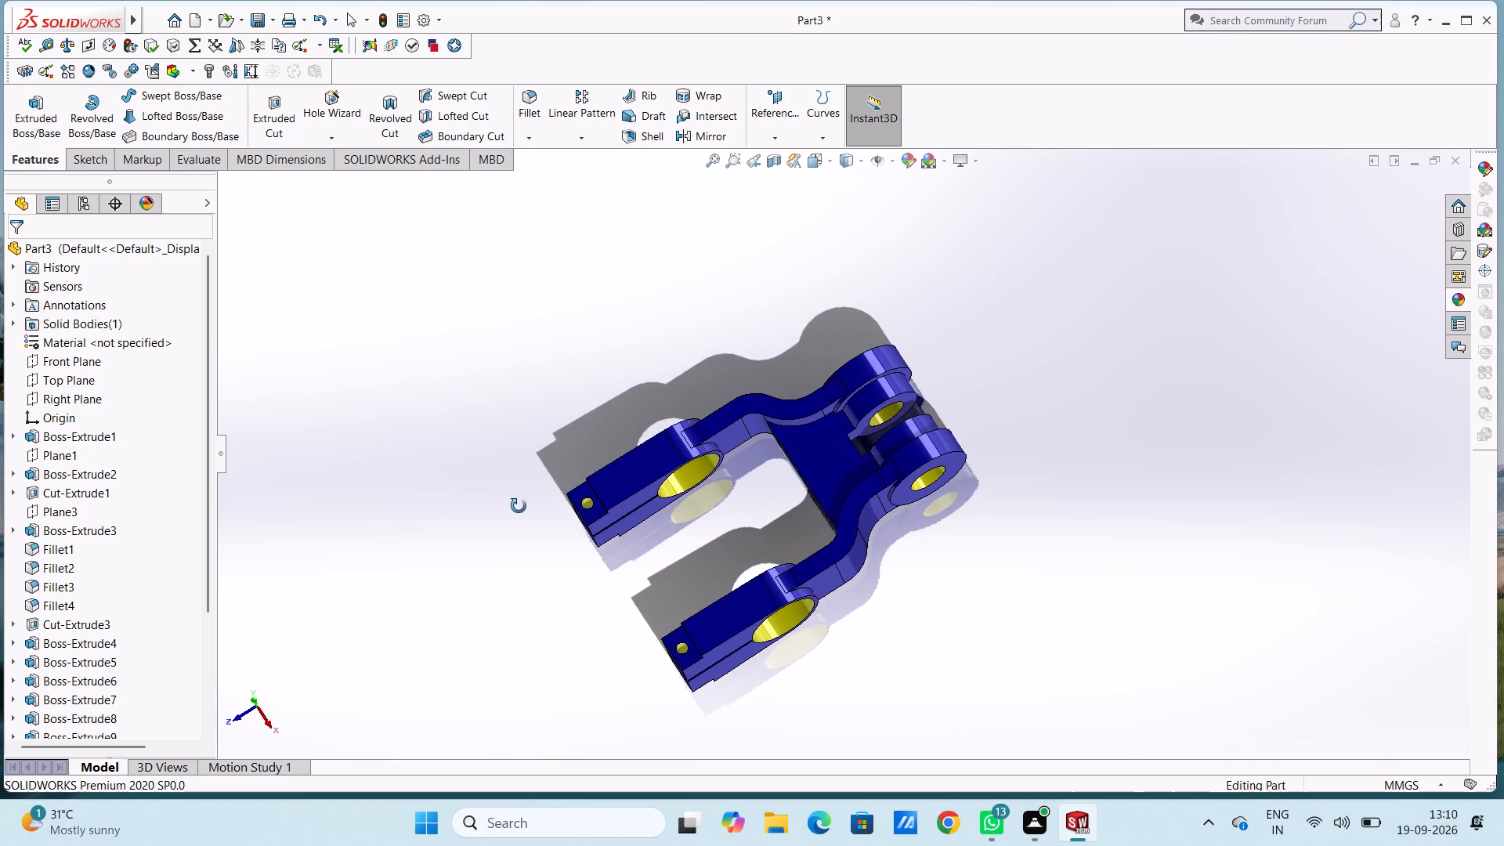
{"action": "middle_click_drag", "start_coordinate": [519, 506], "coordinate": [458, 475]}
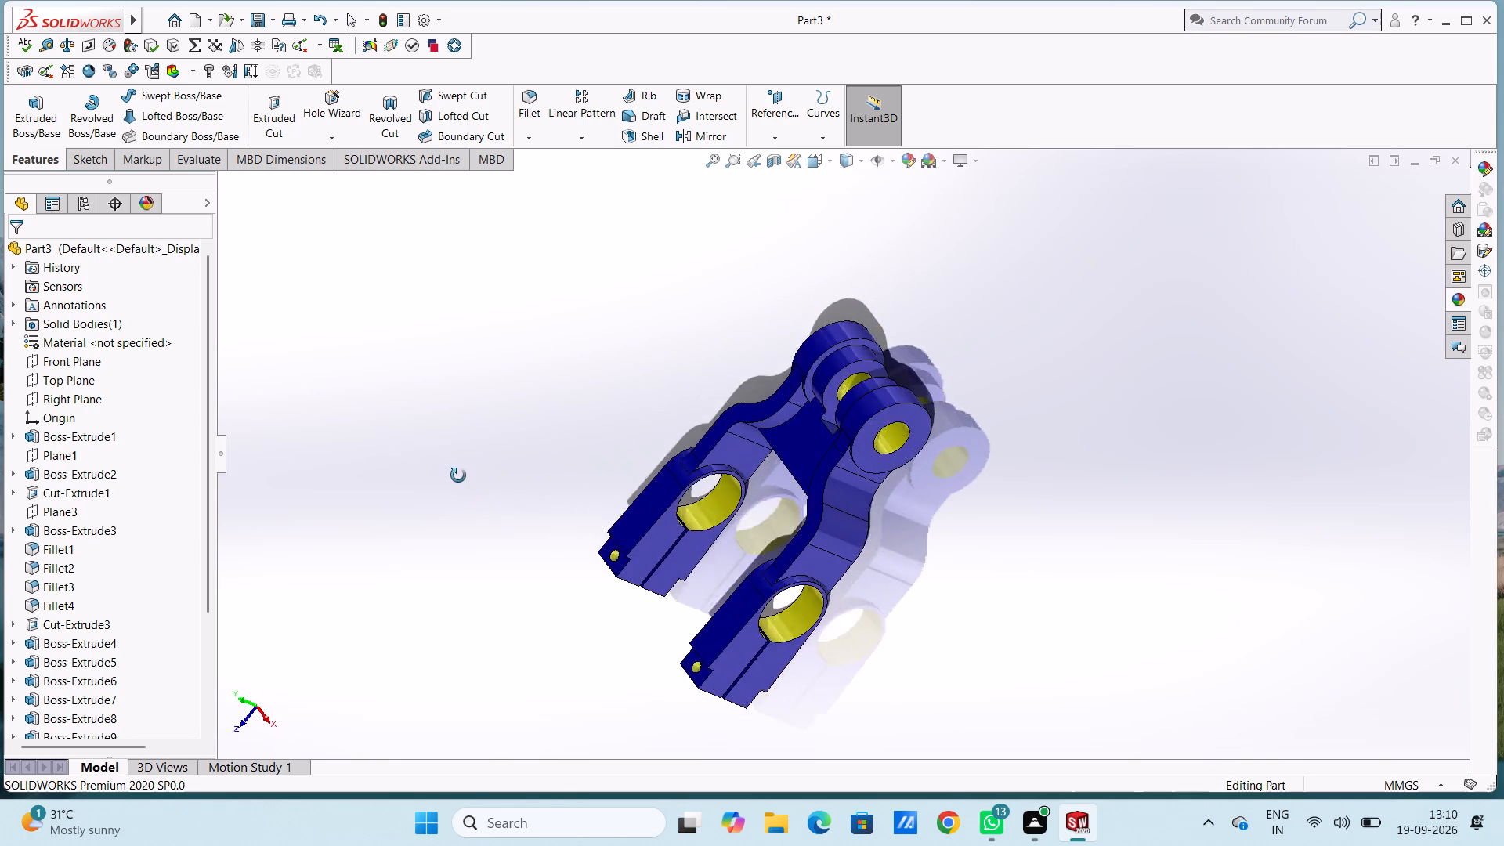
{"action": "middle_click_drag", "start_coordinate": [458, 475], "coordinate": [526, 466]}
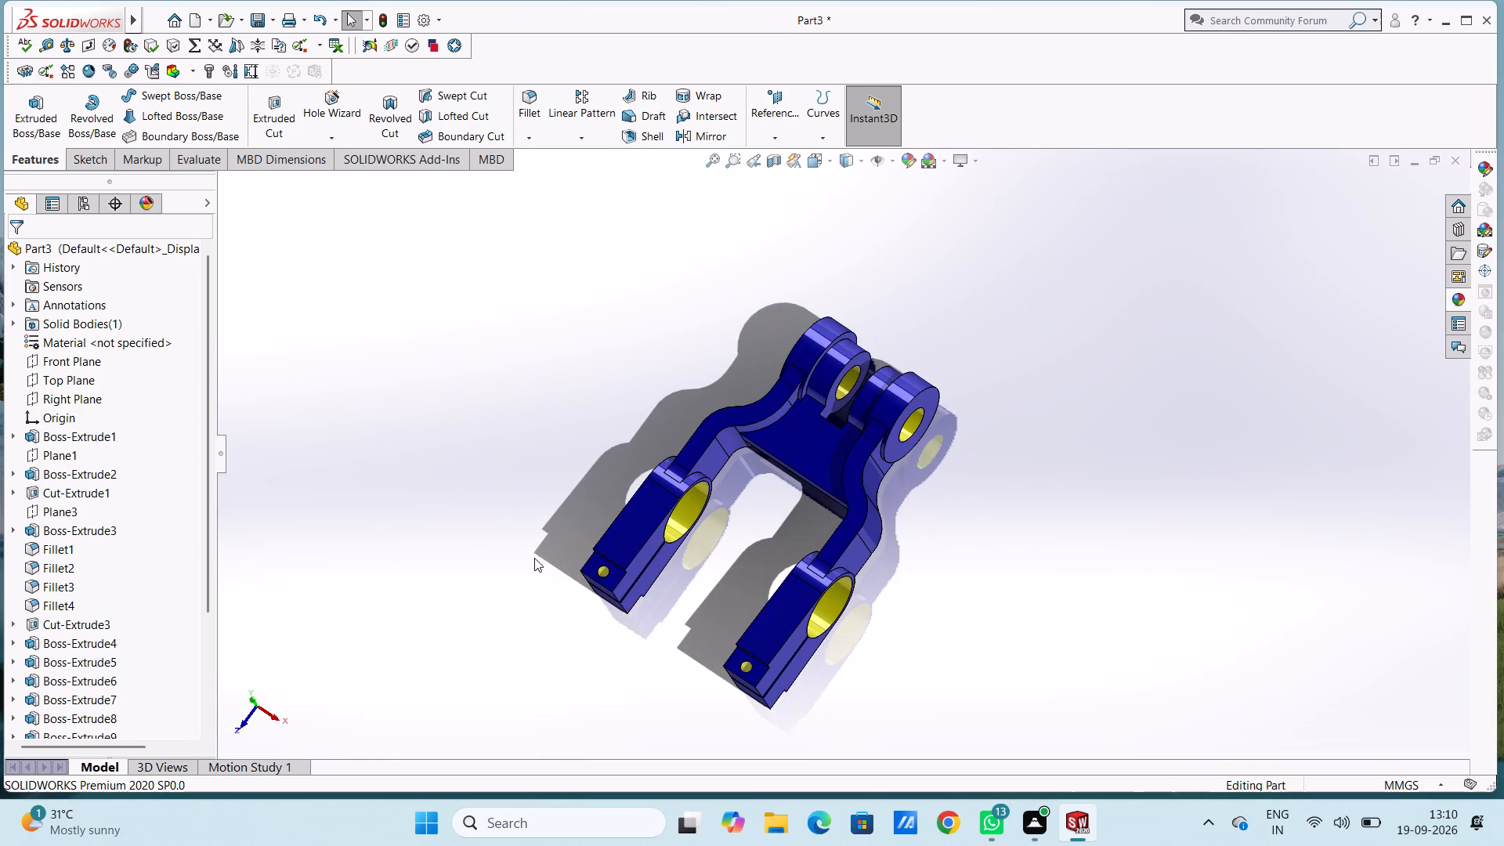
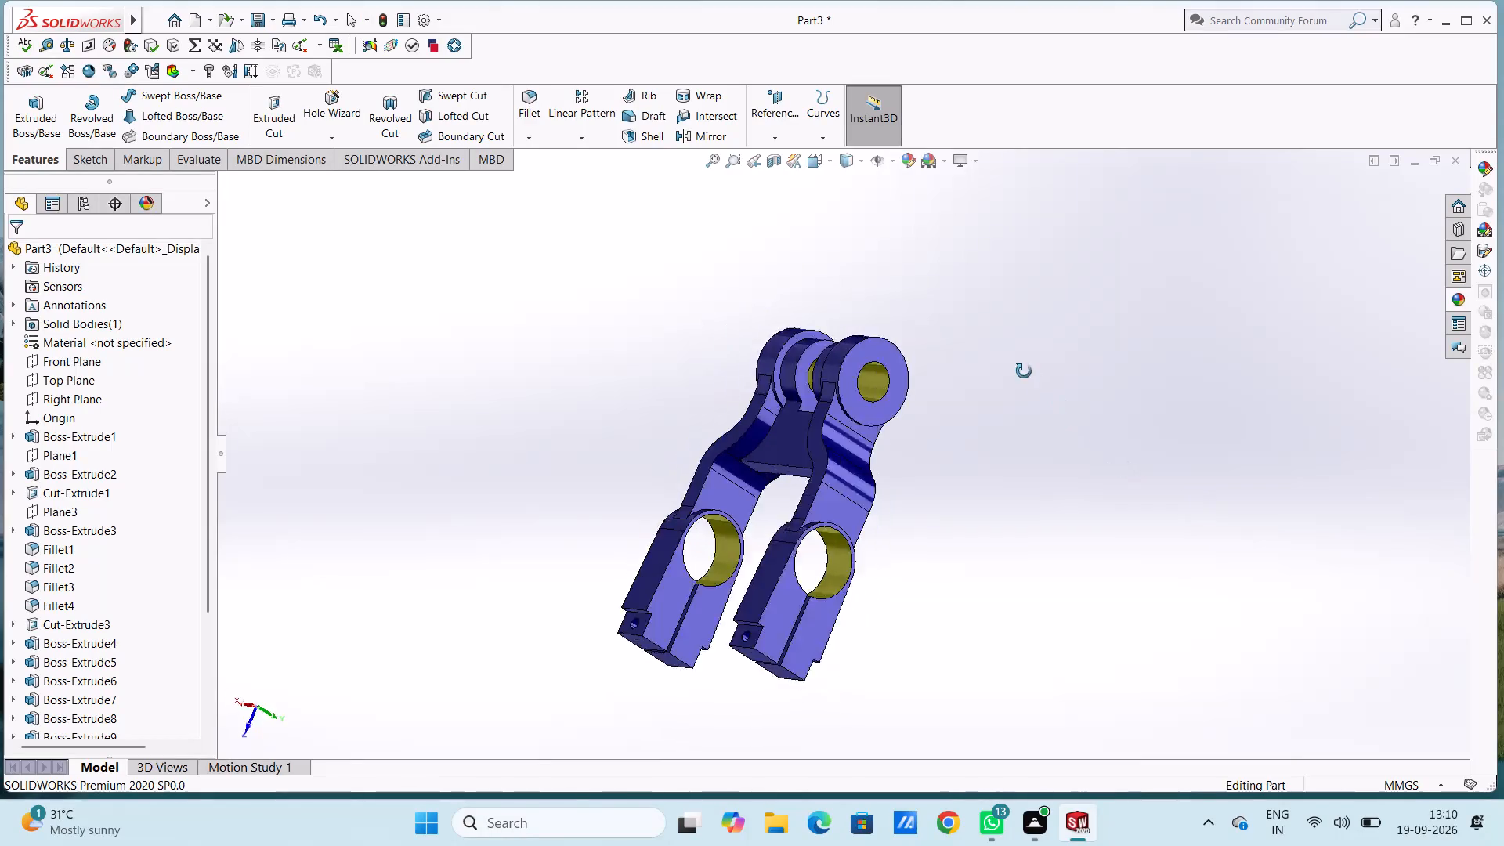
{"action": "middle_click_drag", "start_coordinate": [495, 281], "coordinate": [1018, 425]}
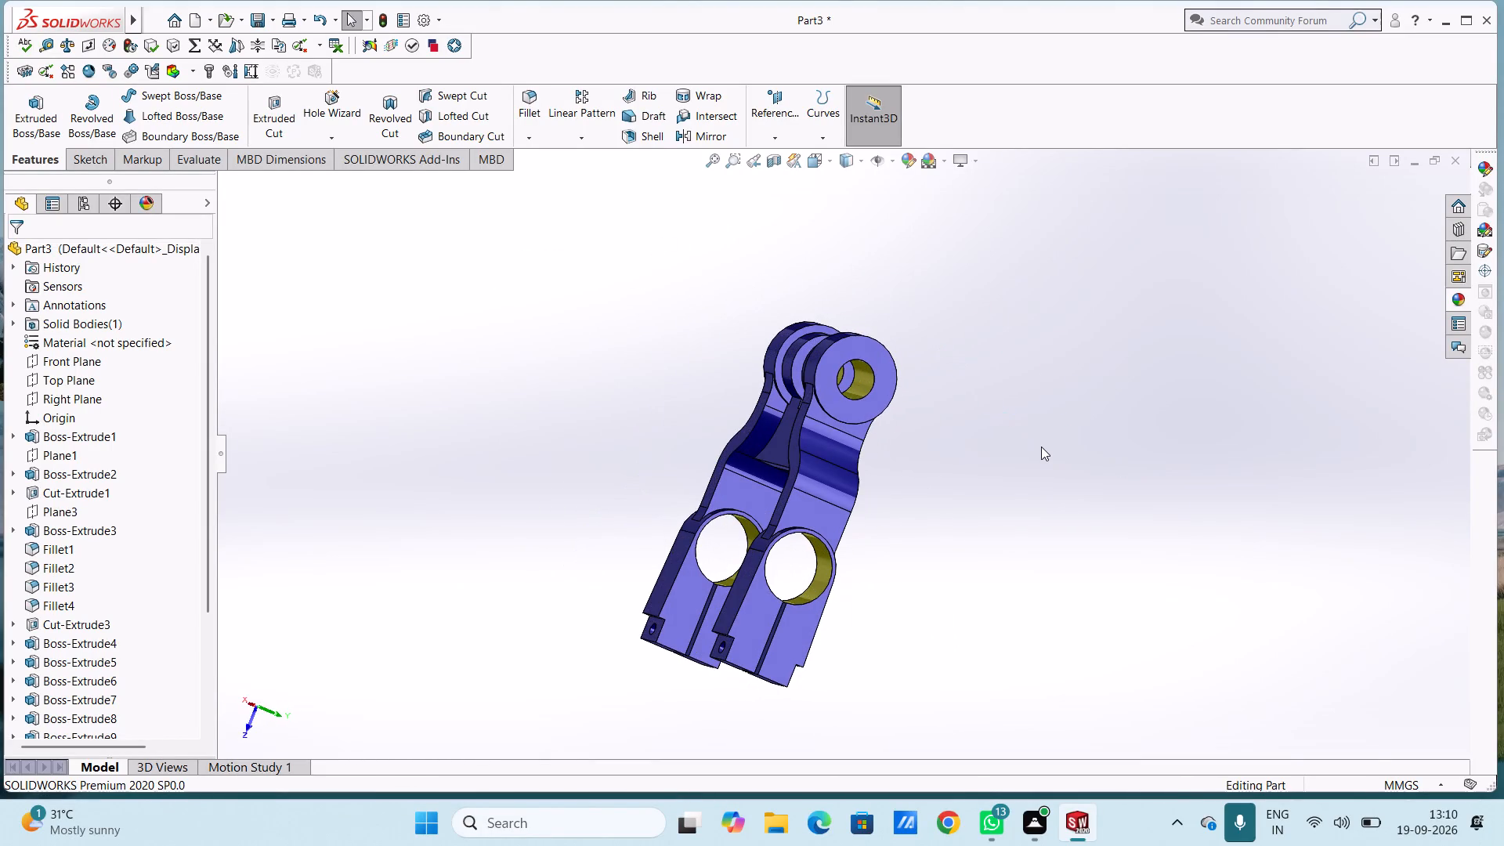
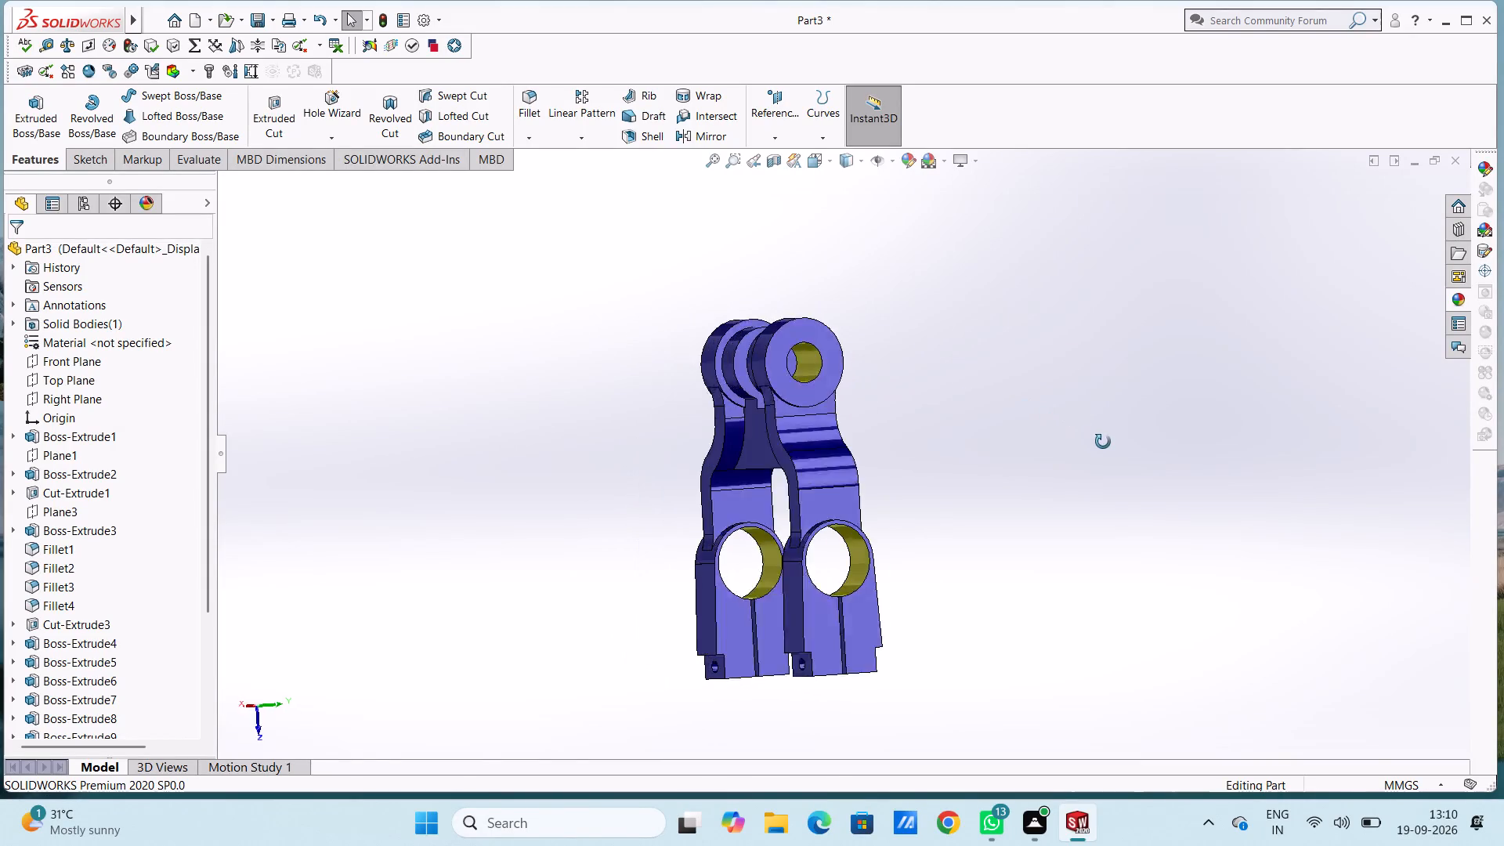
Examine the finished forked bracket from all sides, including its blue body and yellow bores and bolt holes.
{"action": "middle_click_drag", "start_coordinate": [1103, 442], "coordinate": [1122, 449]}
{"action": "middle_click_drag", "start_coordinate": [634, 412], "coordinate": [559, 407]}
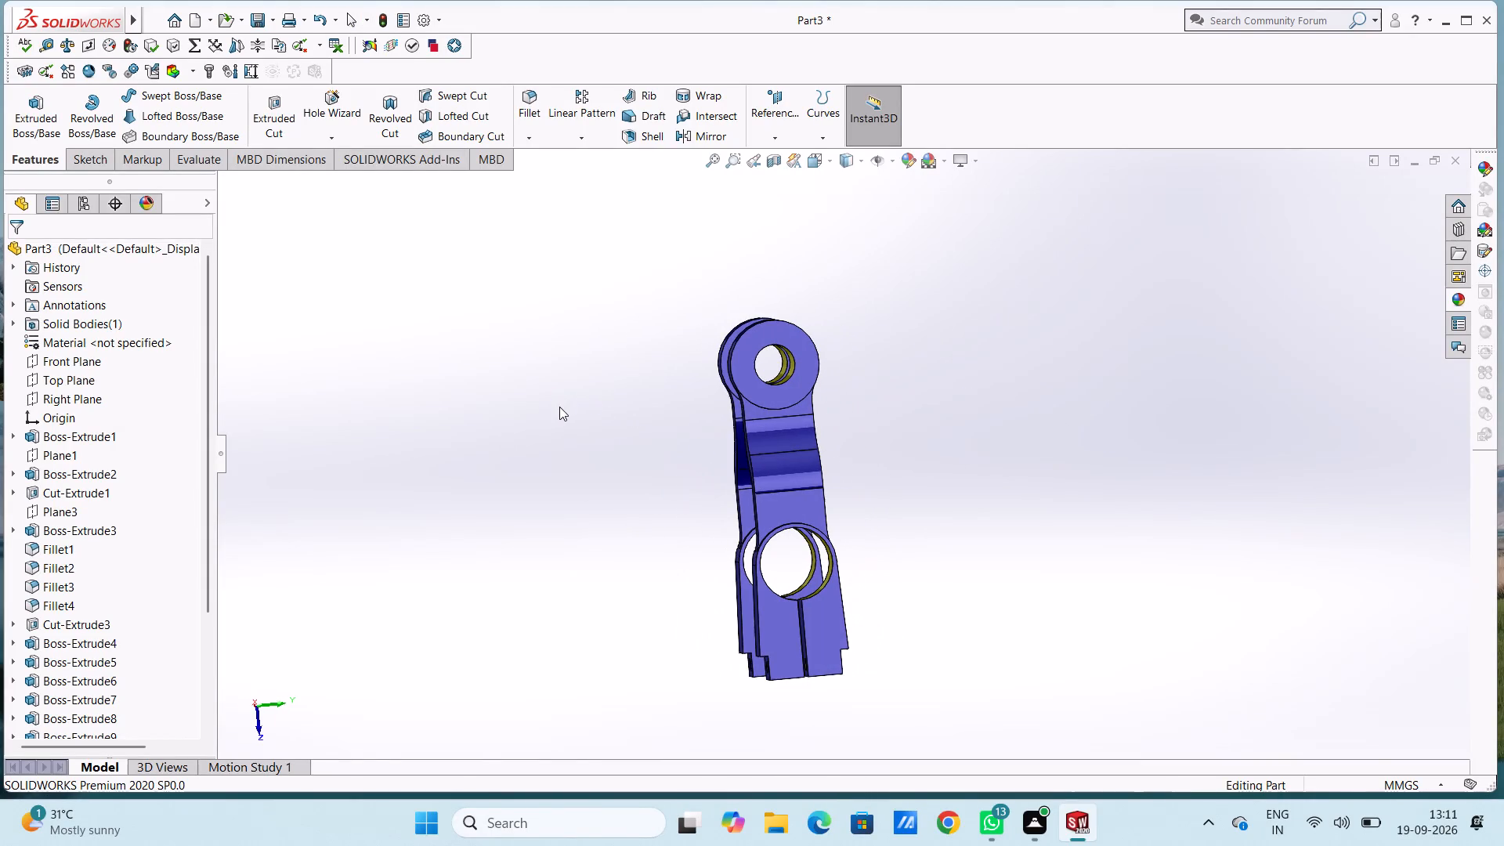
{"action": "middle_click_drag", "start_coordinate": [1068, 436], "coordinate": [963, 446]}
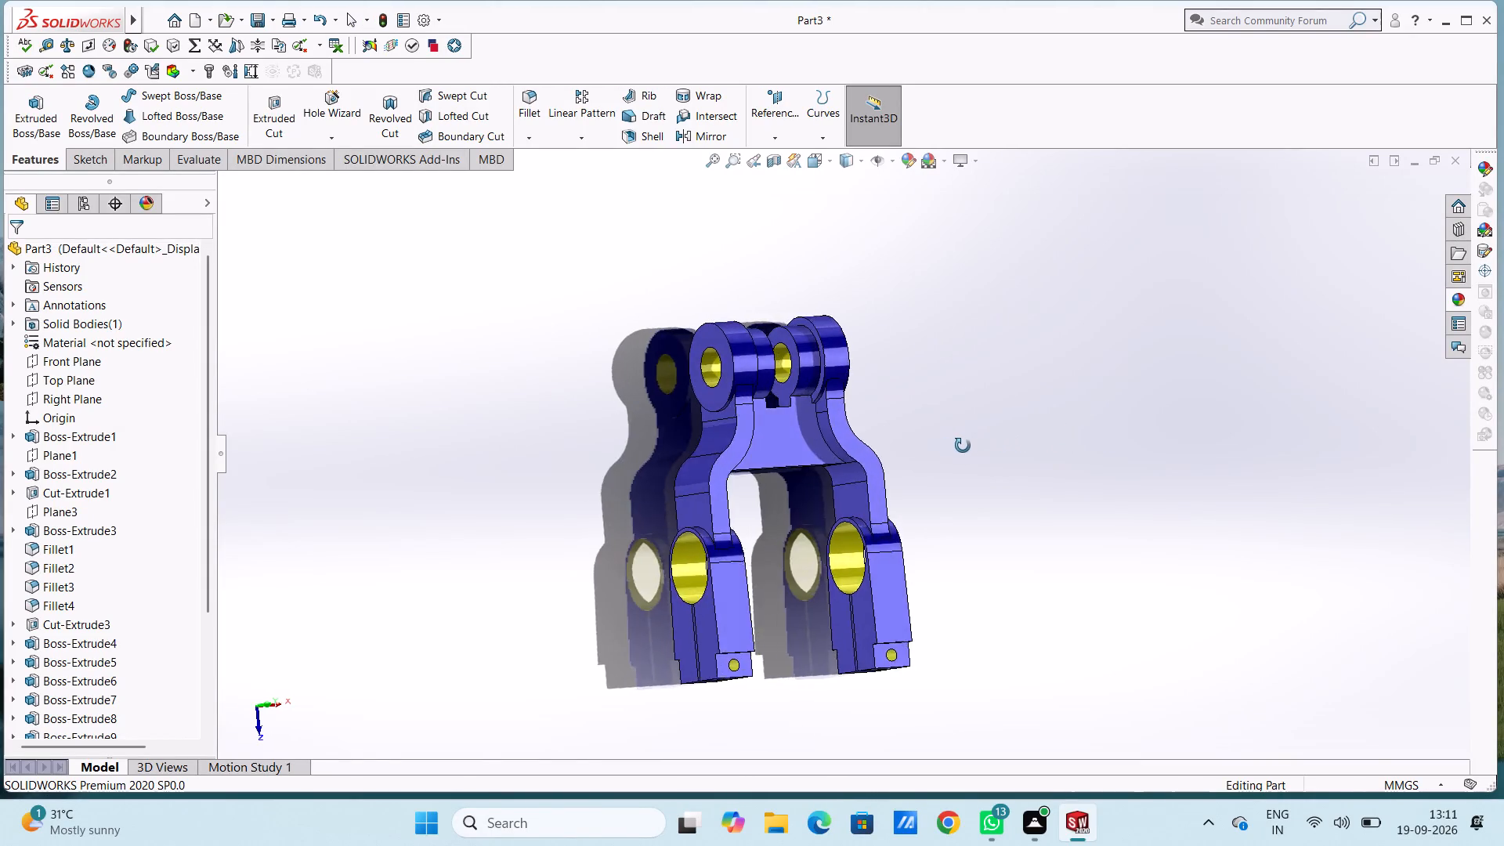
{"action": "middle_click_drag", "start_coordinate": [963, 446], "coordinate": [727, 444]}
{"action": "scroll", "coordinate": [777, 456], "scroll_direction": "up", "scroll_amount": 1}
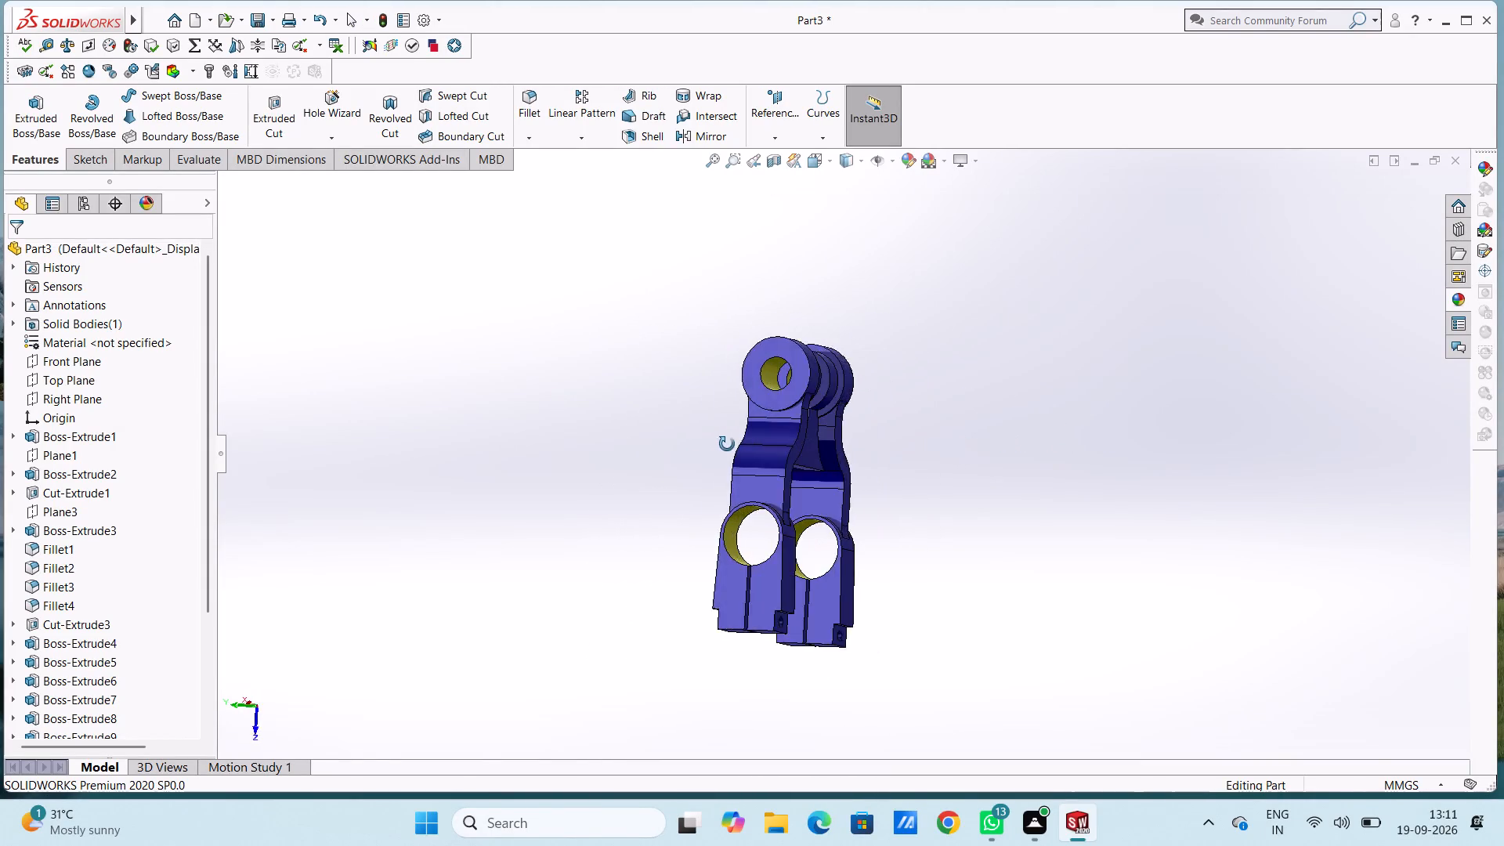
{"action": "middle_click_drag", "start_coordinate": [727, 444], "coordinate": [634, 422]}
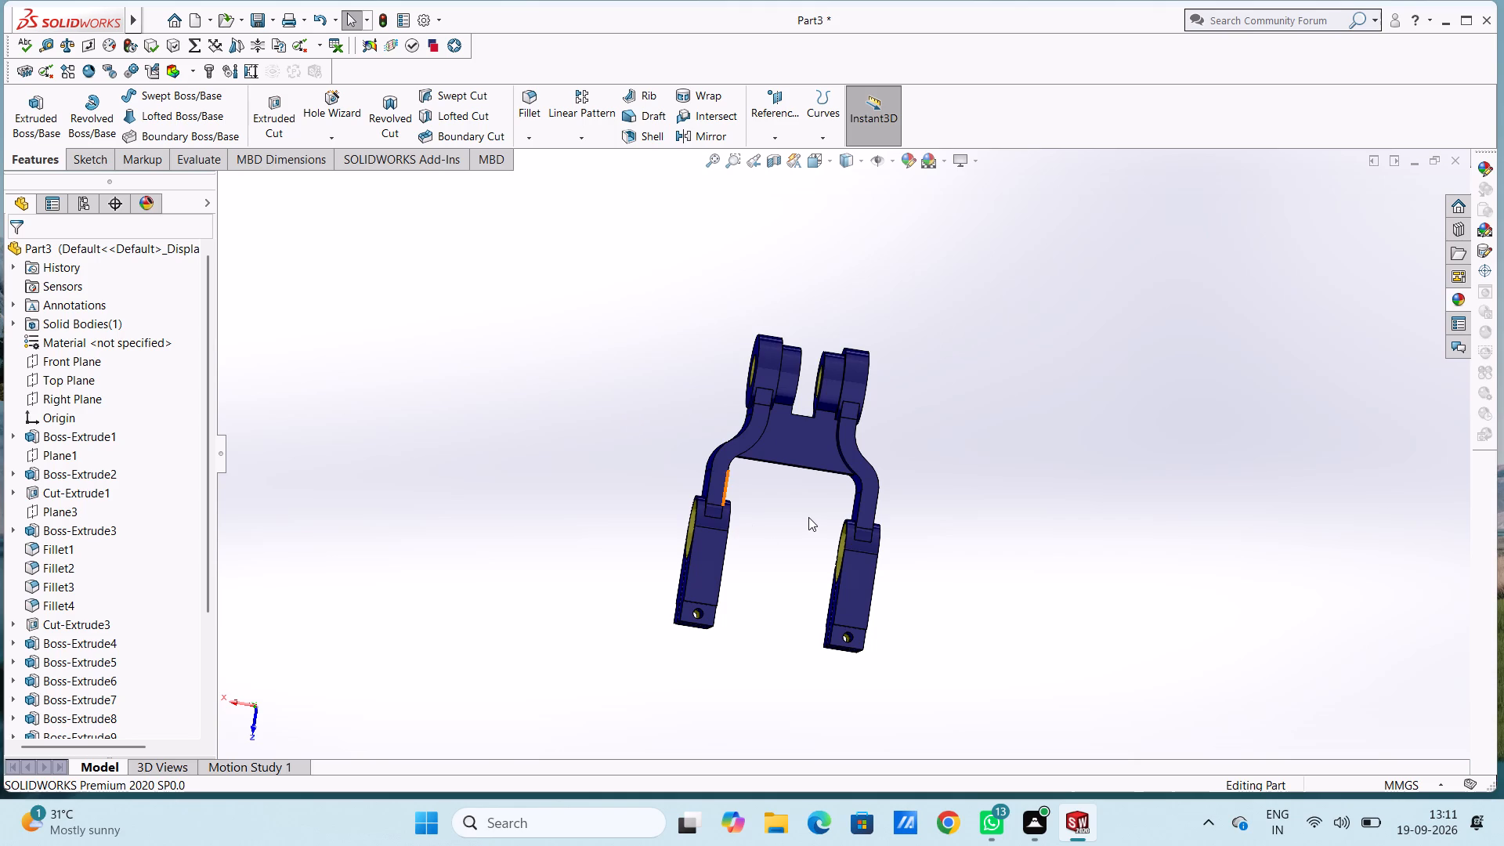
{"action": "middle_click_drag", "start_coordinate": [786, 519], "coordinate": [643, 439]}
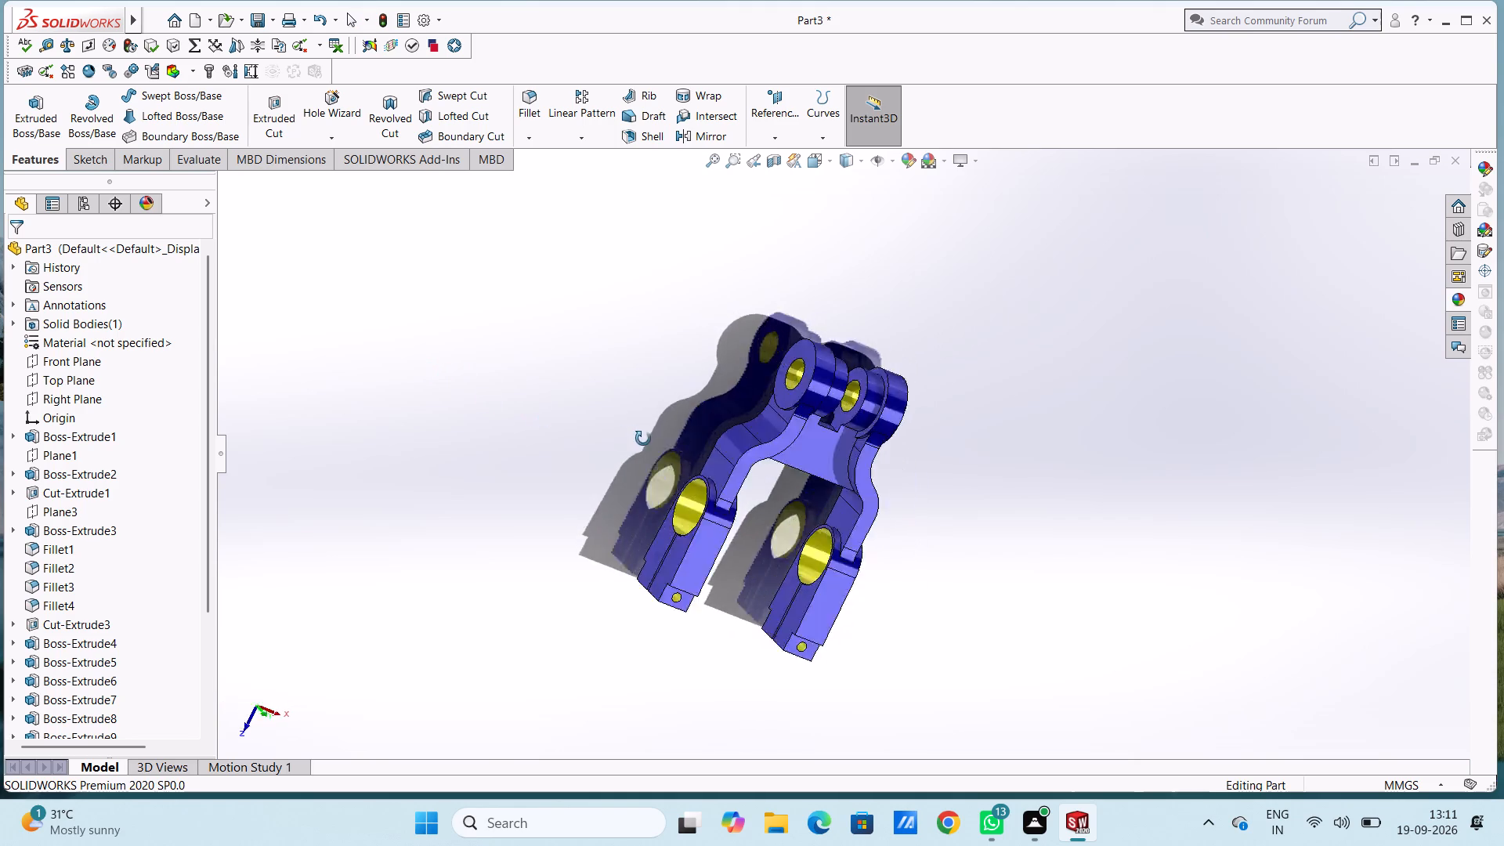
{"action": "middle_click_drag", "start_coordinate": [643, 439], "coordinate": [718, 393]}
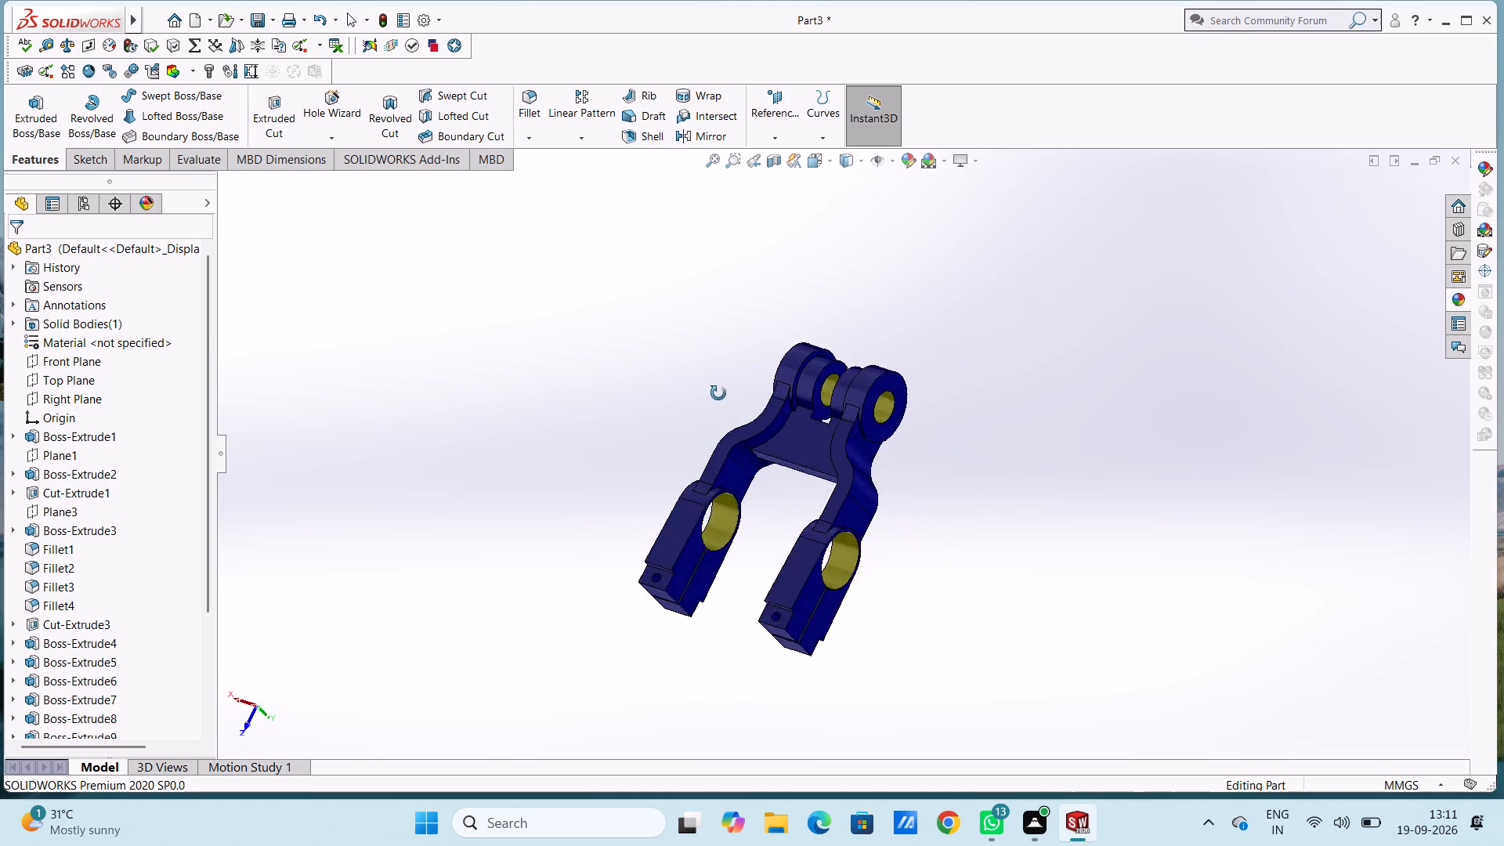
{"action": "middle_click_drag", "start_coordinate": [718, 393], "coordinate": [825, 436]}
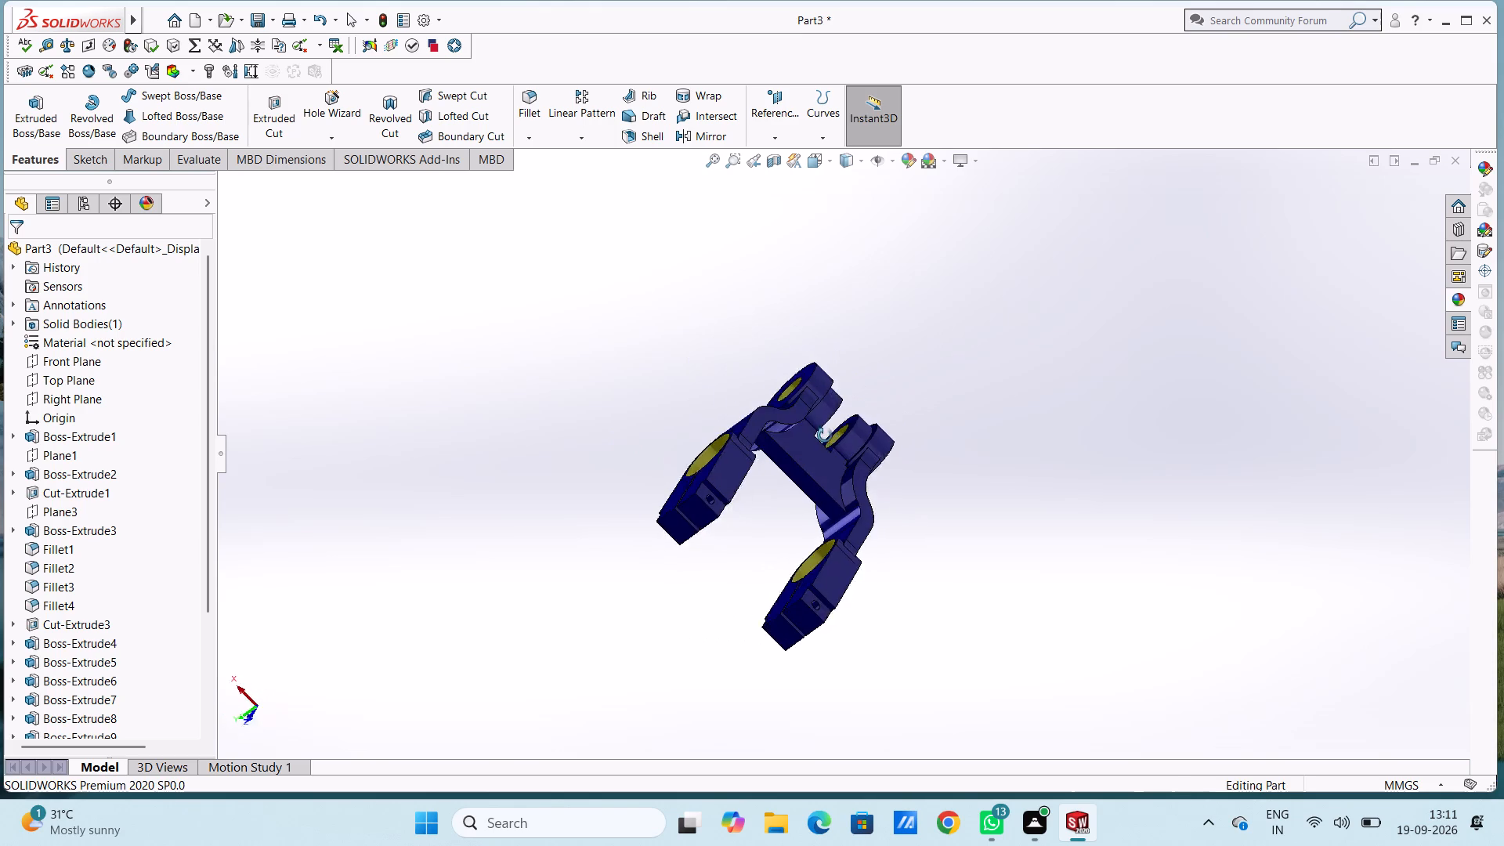
{"action": "middle_click_drag", "start_coordinate": [825, 436], "coordinate": [352, 378]}
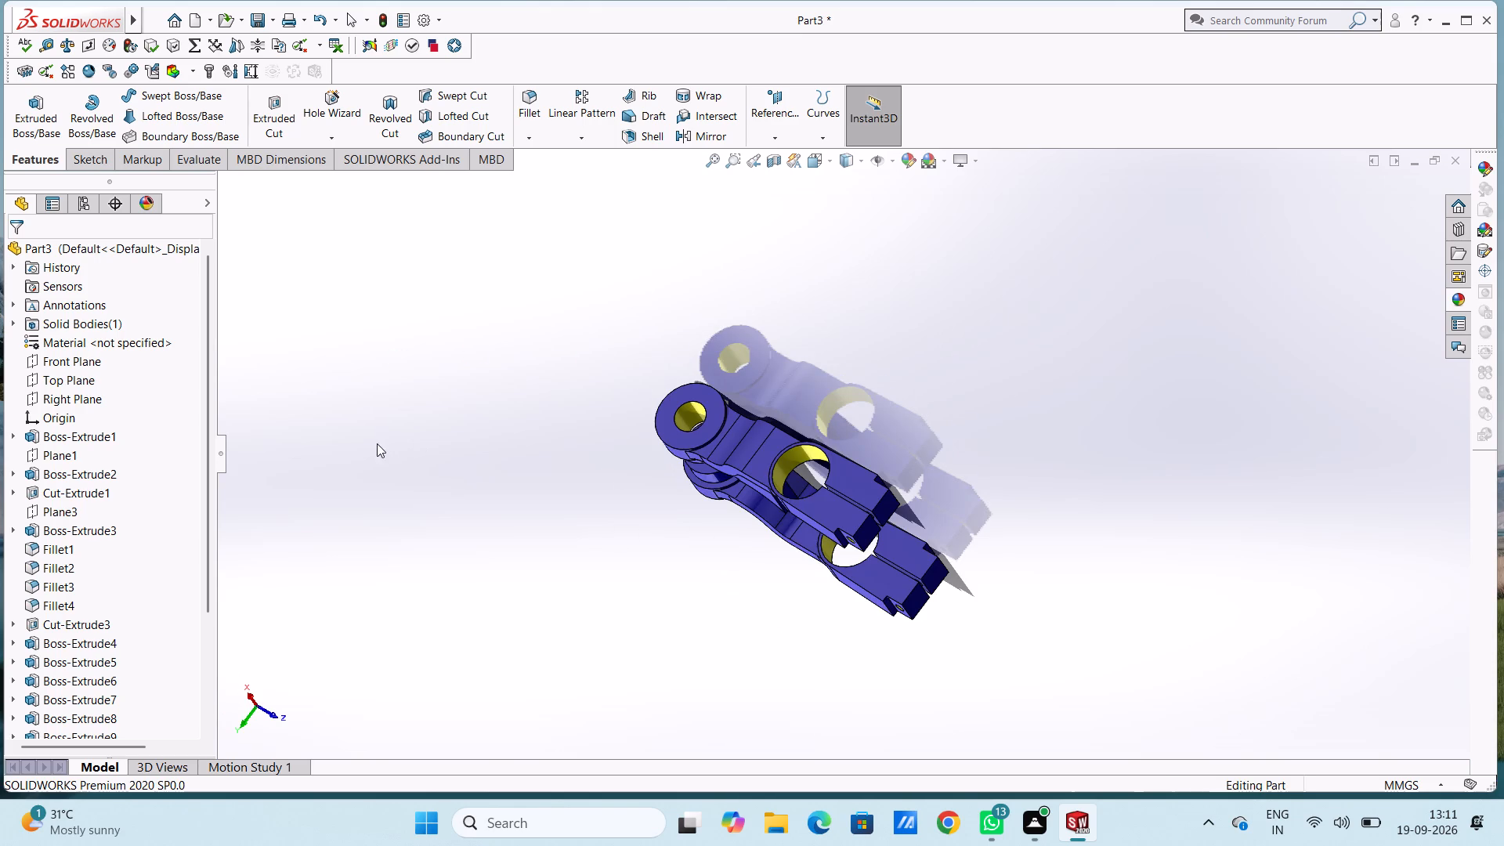
{"action": "middle_click_drag", "start_coordinate": [369, 445], "coordinate": [231, 461]}
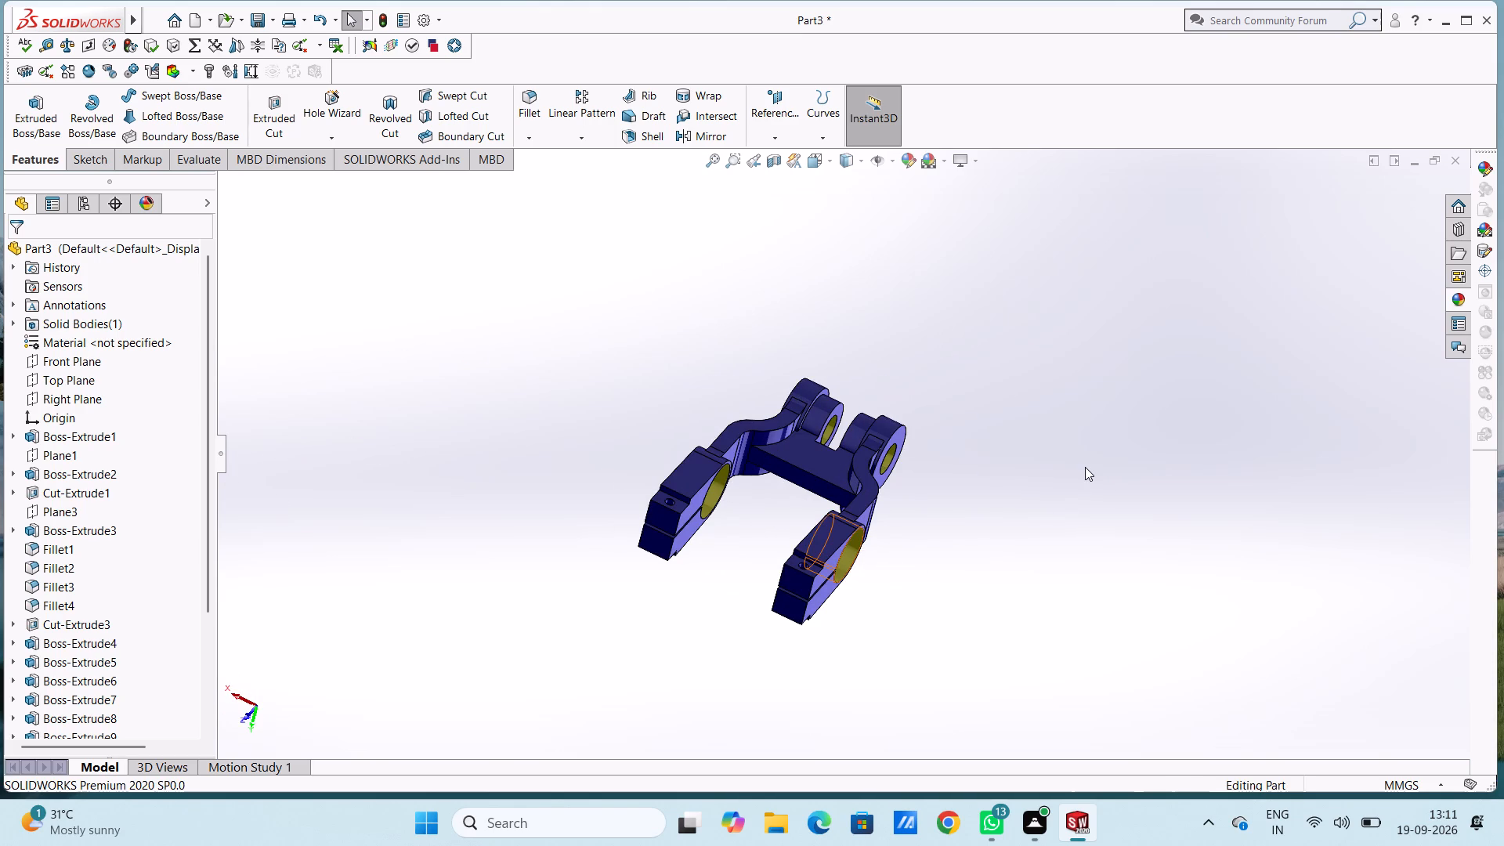
{"action": "middle_click_drag", "start_coordinate": [1084, 468], "coordinate": [736, 458]}
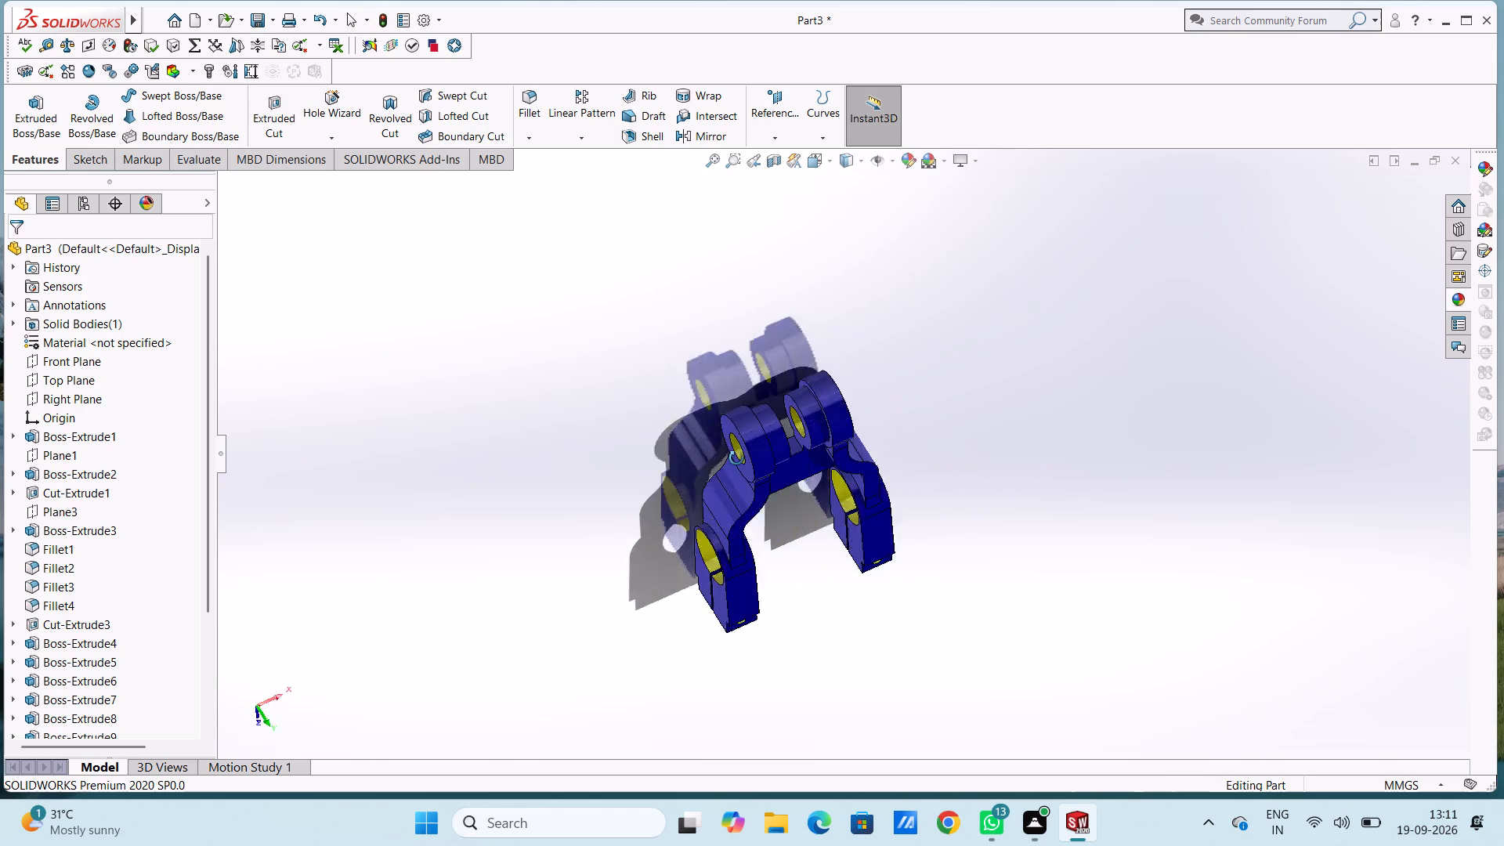
{"action": "middle_click_drag", "start_coordinate": [736, 458], "coordinate": [444, 524]}
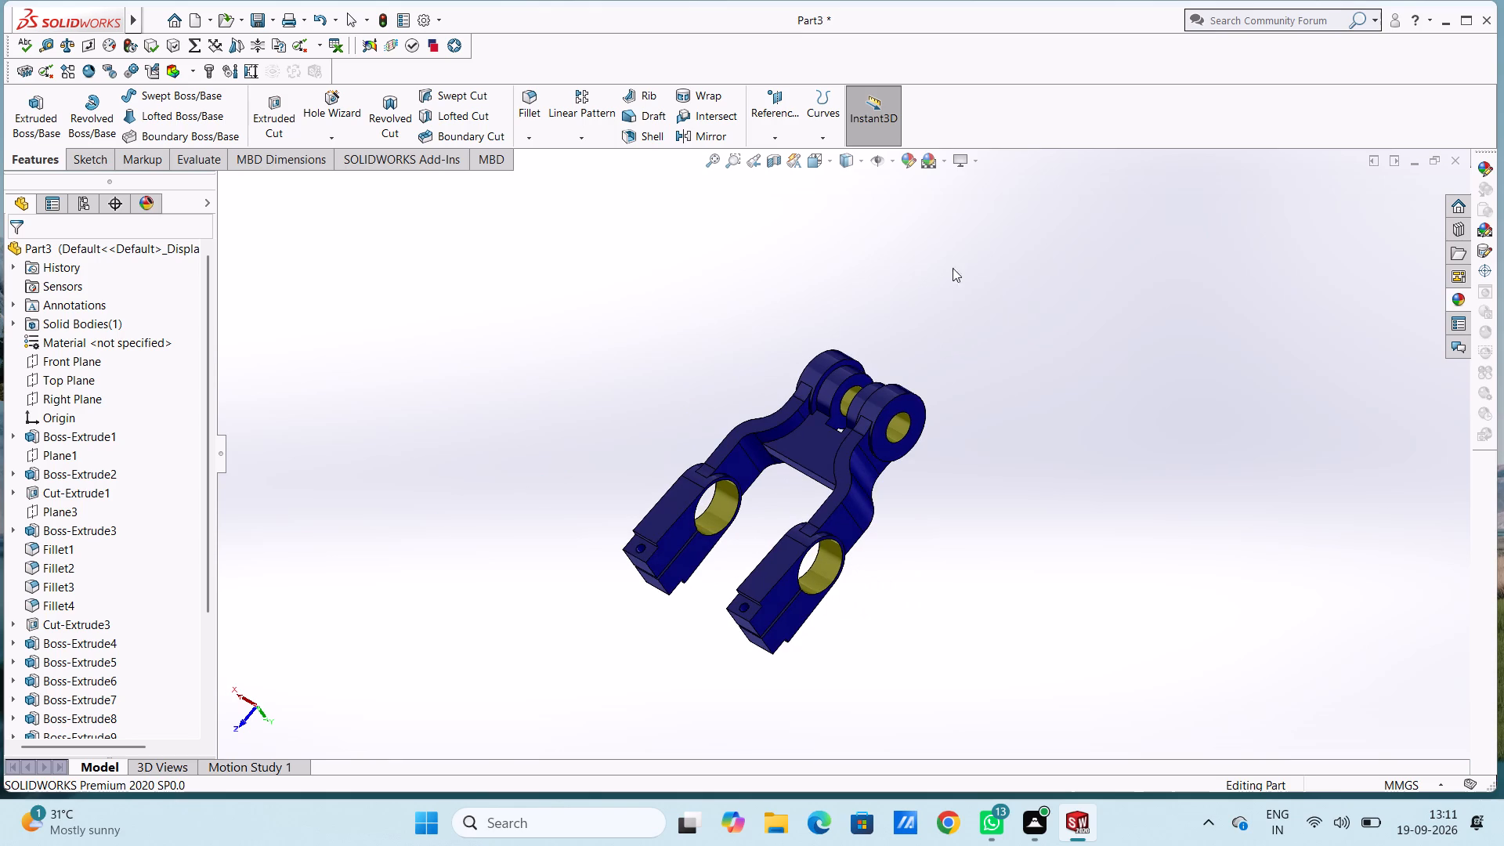
{"action": "middle_click_drag", "start_coordinate": [983, 254], "coordinate": [490, 353]}
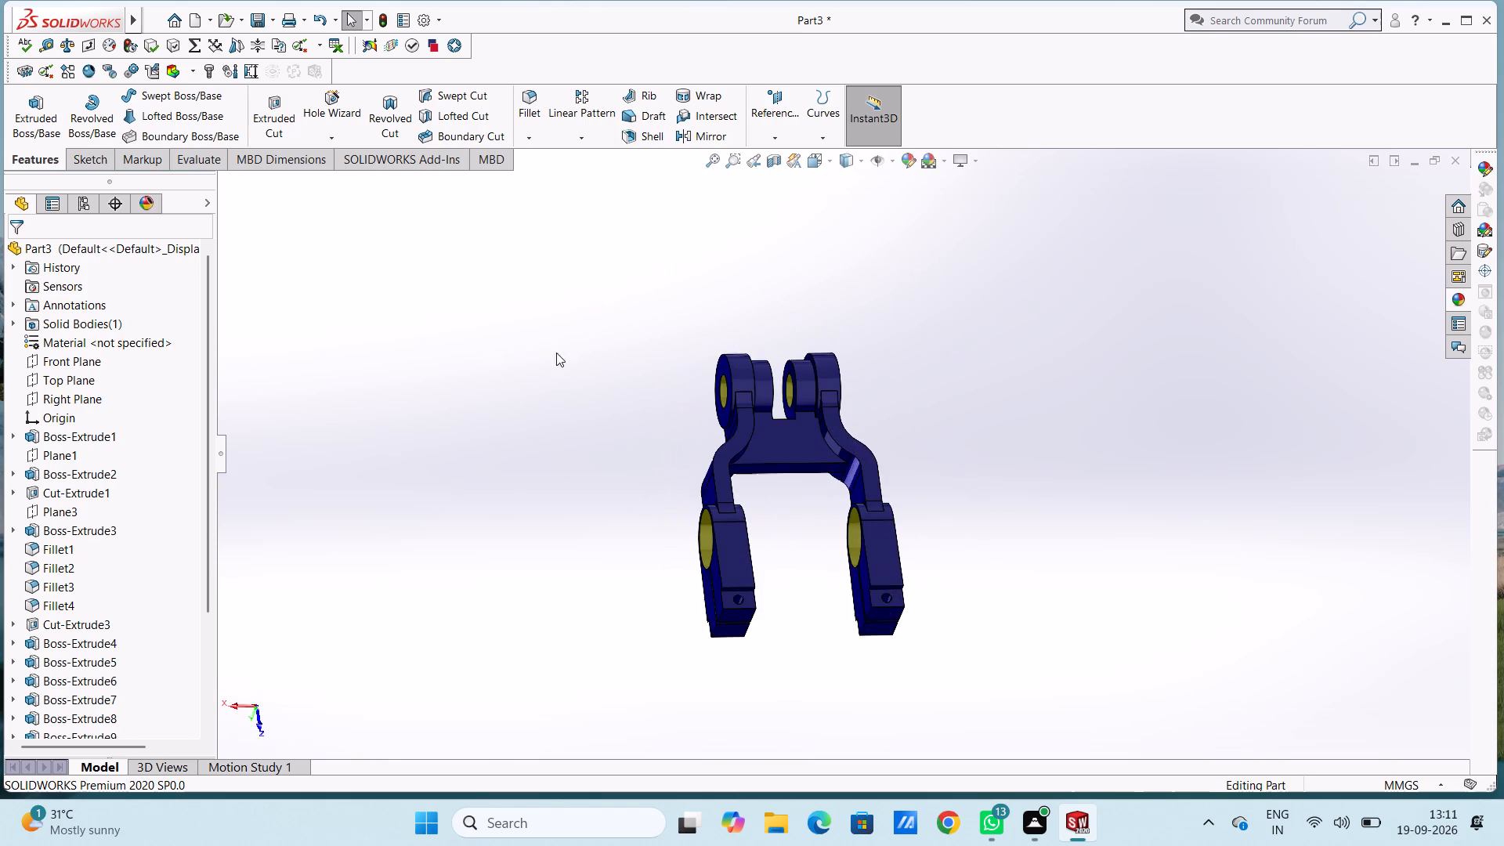
{"action": "middle_click_drag", "start_coordinate": [1181, 255], "coordinate": [820, 327]}
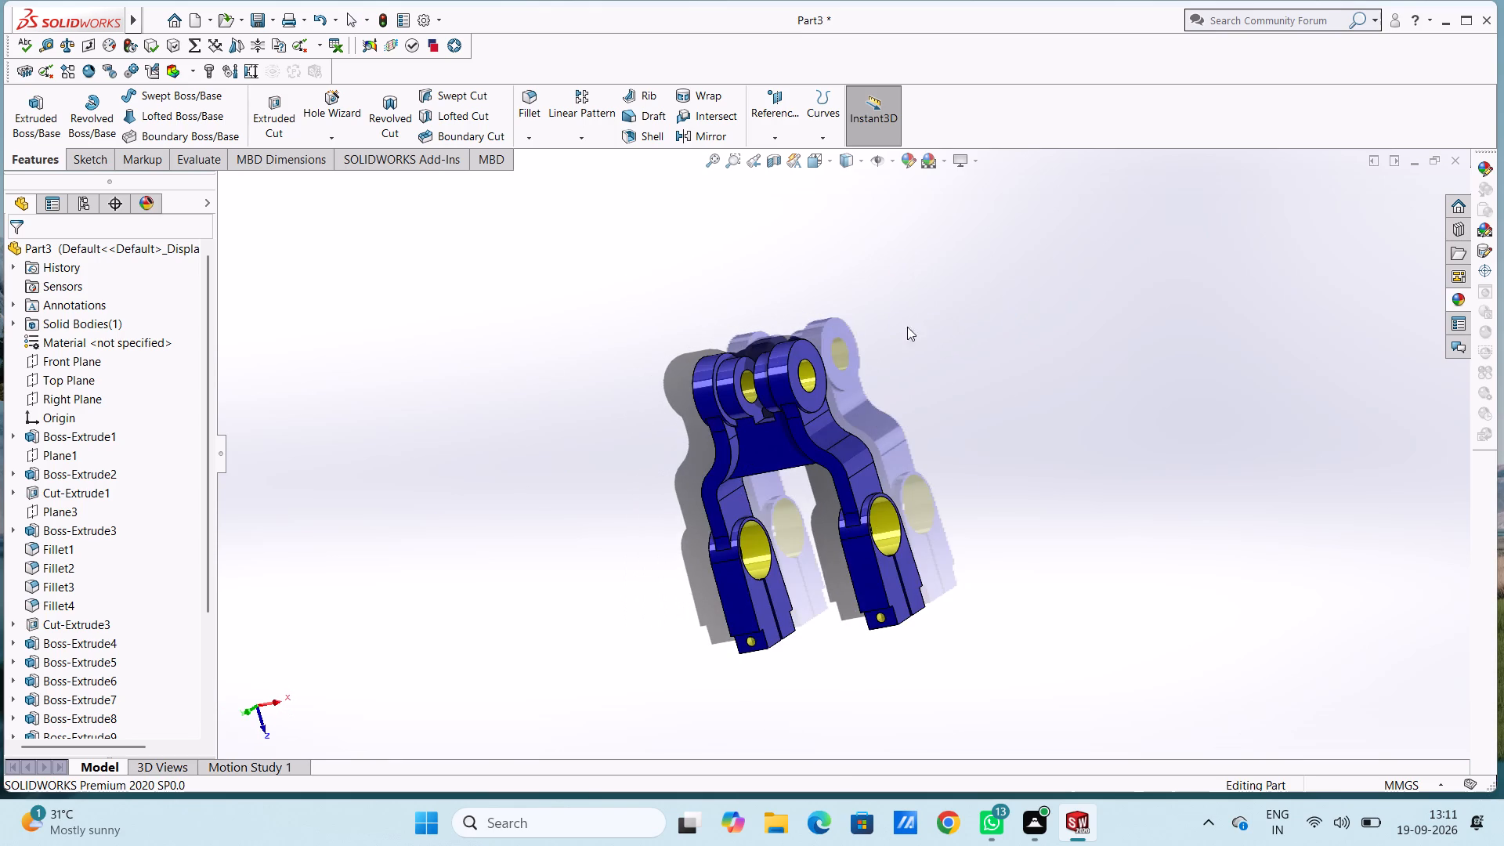
{"action": "middle_click_drag", "start_coordinate": [1212, 323], "coordinate": [1043, 352]}
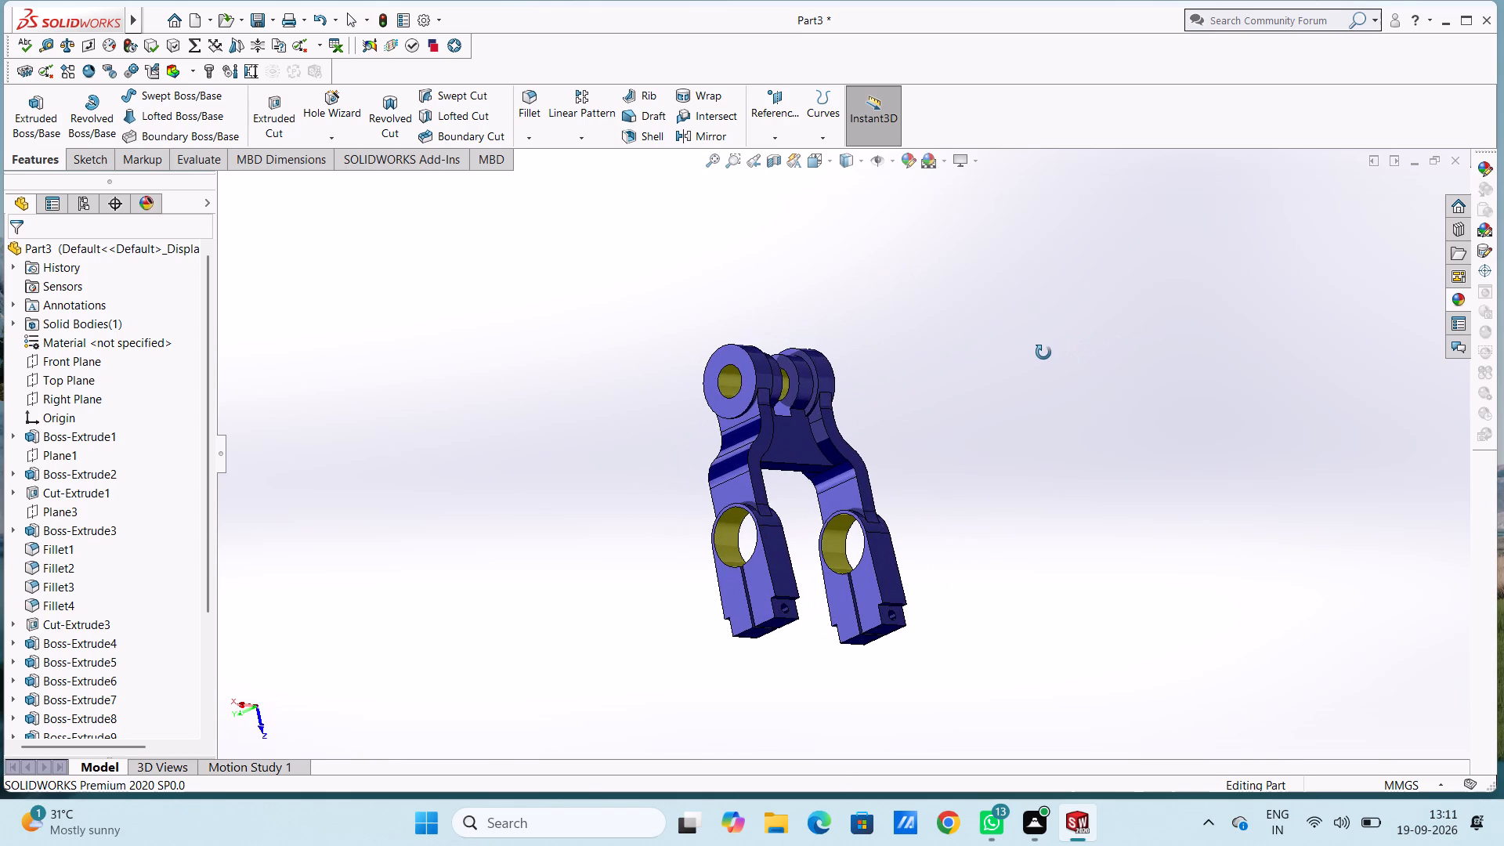
{"action": "middle_click_drag", "start_coordinate": [1043, 352], "coordinate": [1011, 356]}
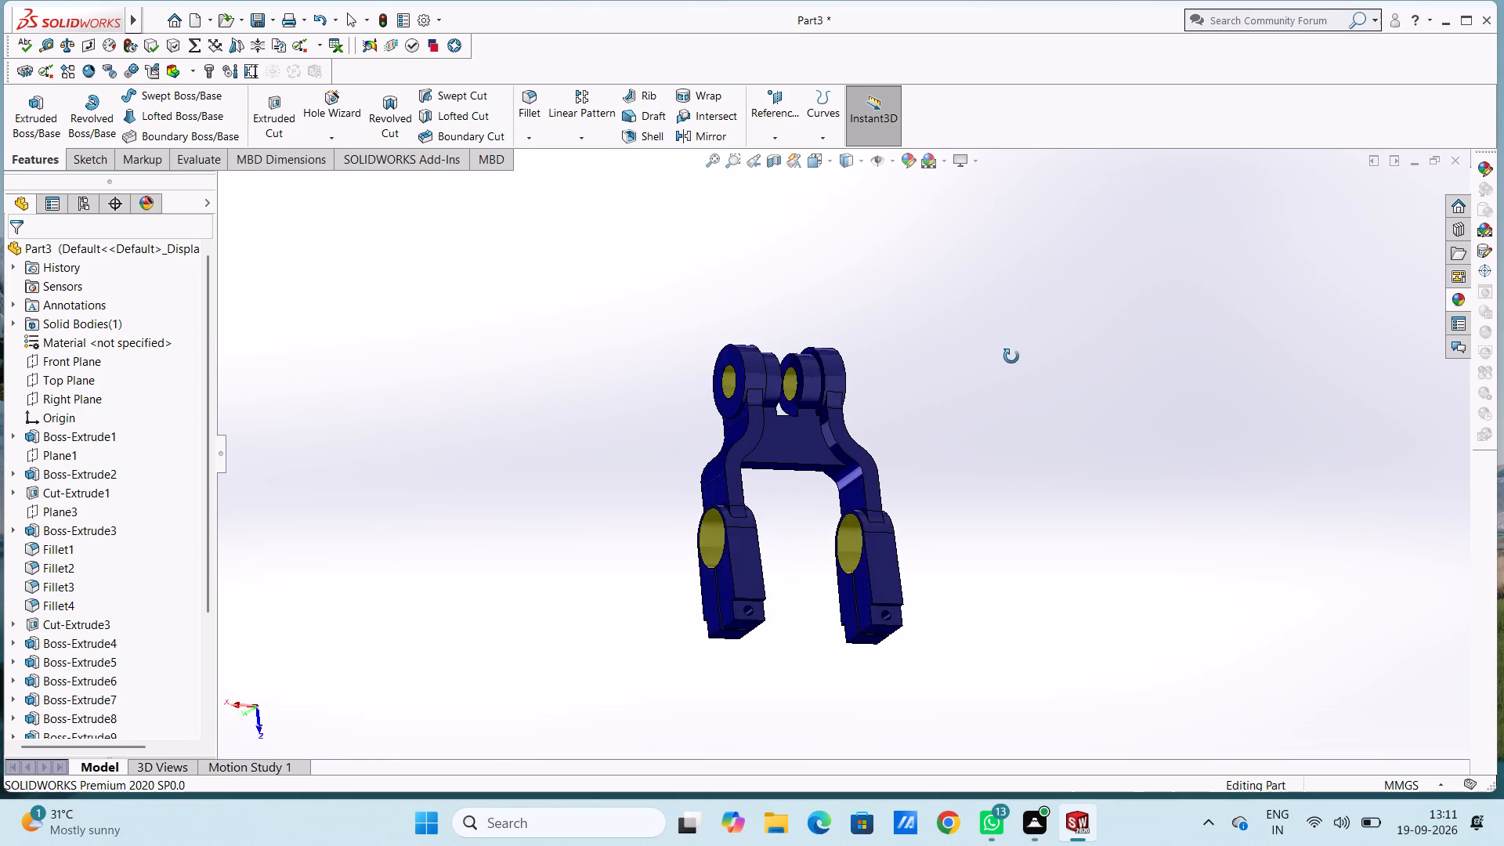
{"action": "middle_click_drag", "start_coordinate": [1011, 356], "coordinate": [563, 354]}
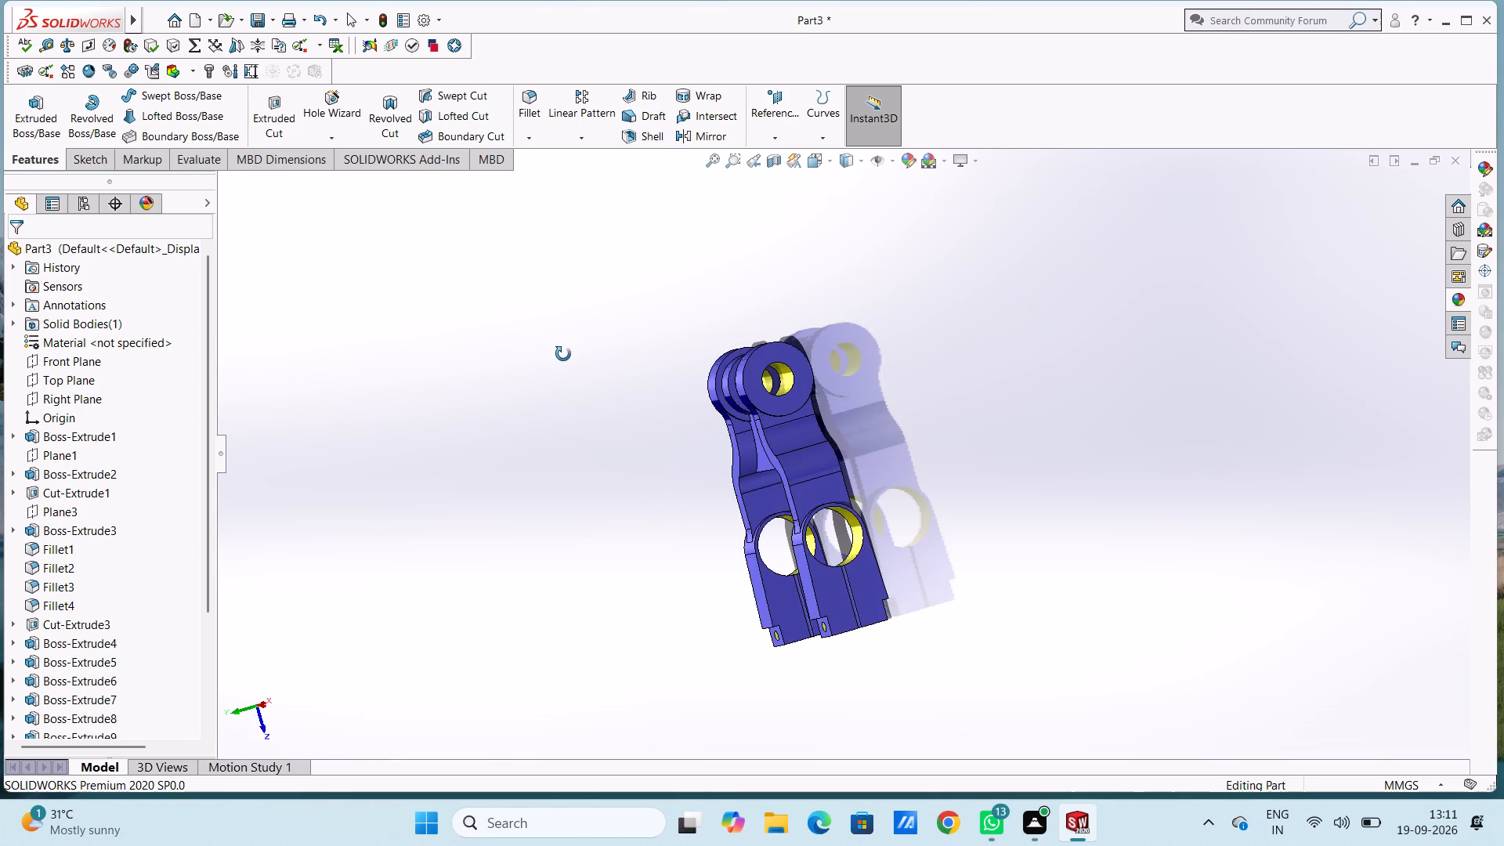
{"action": "middle_click_drag", "start_coordinate": [563, 354], "coordinate": [668, 304]}
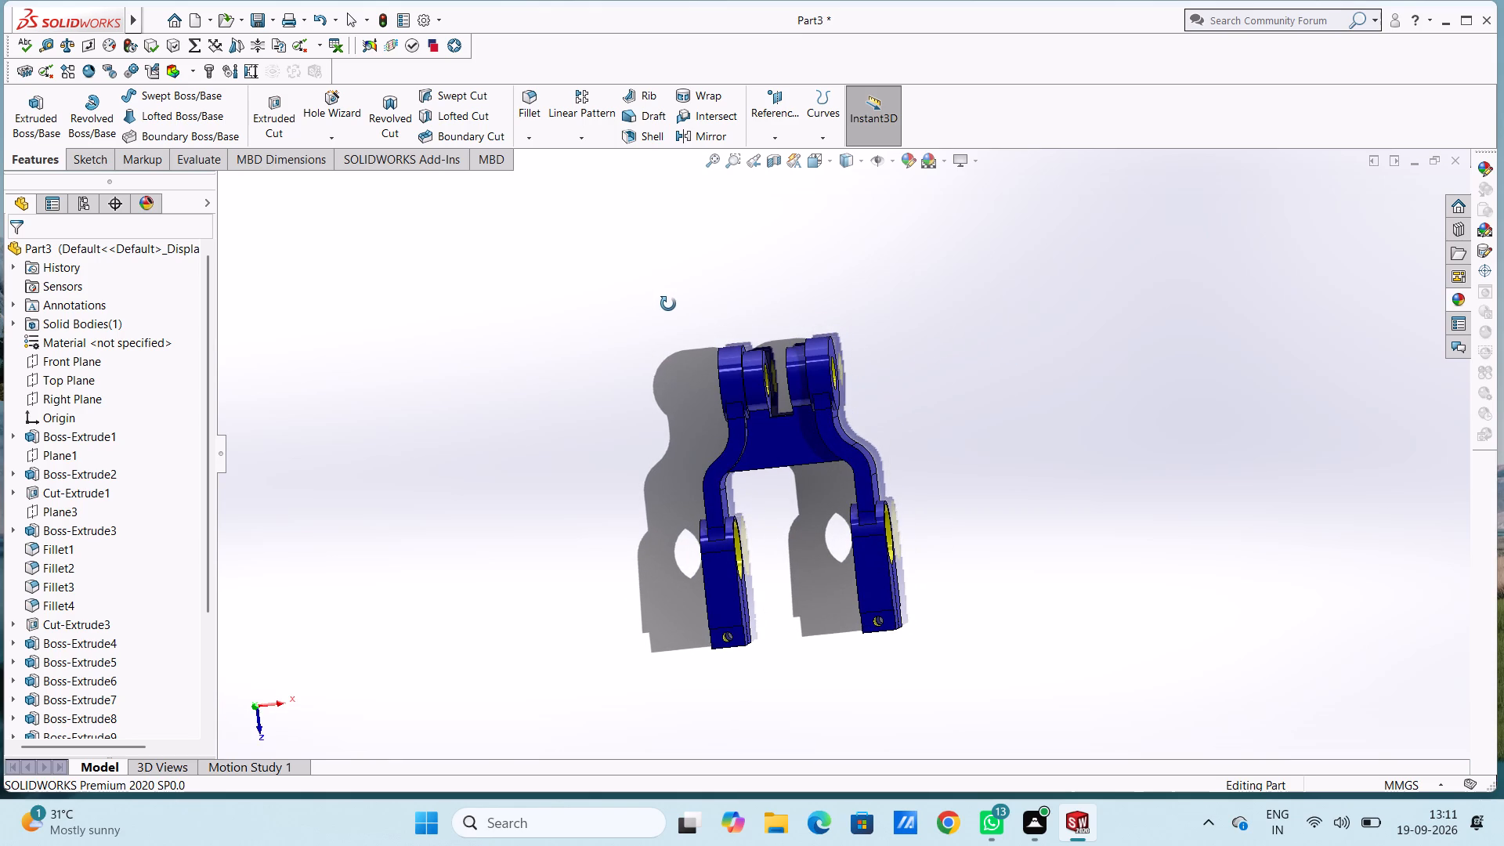
{"action": "middle_click_drag", "start_coordinate": [668, 304], "coordinate": [645, 280]}
Examine the upper bosses and their joints with the arms up close, and the whole bracket again from several angles.
{"action": "scroll", "coordinate": [735, 371], "scroll_direction": "down", "scroll_amount": 2}
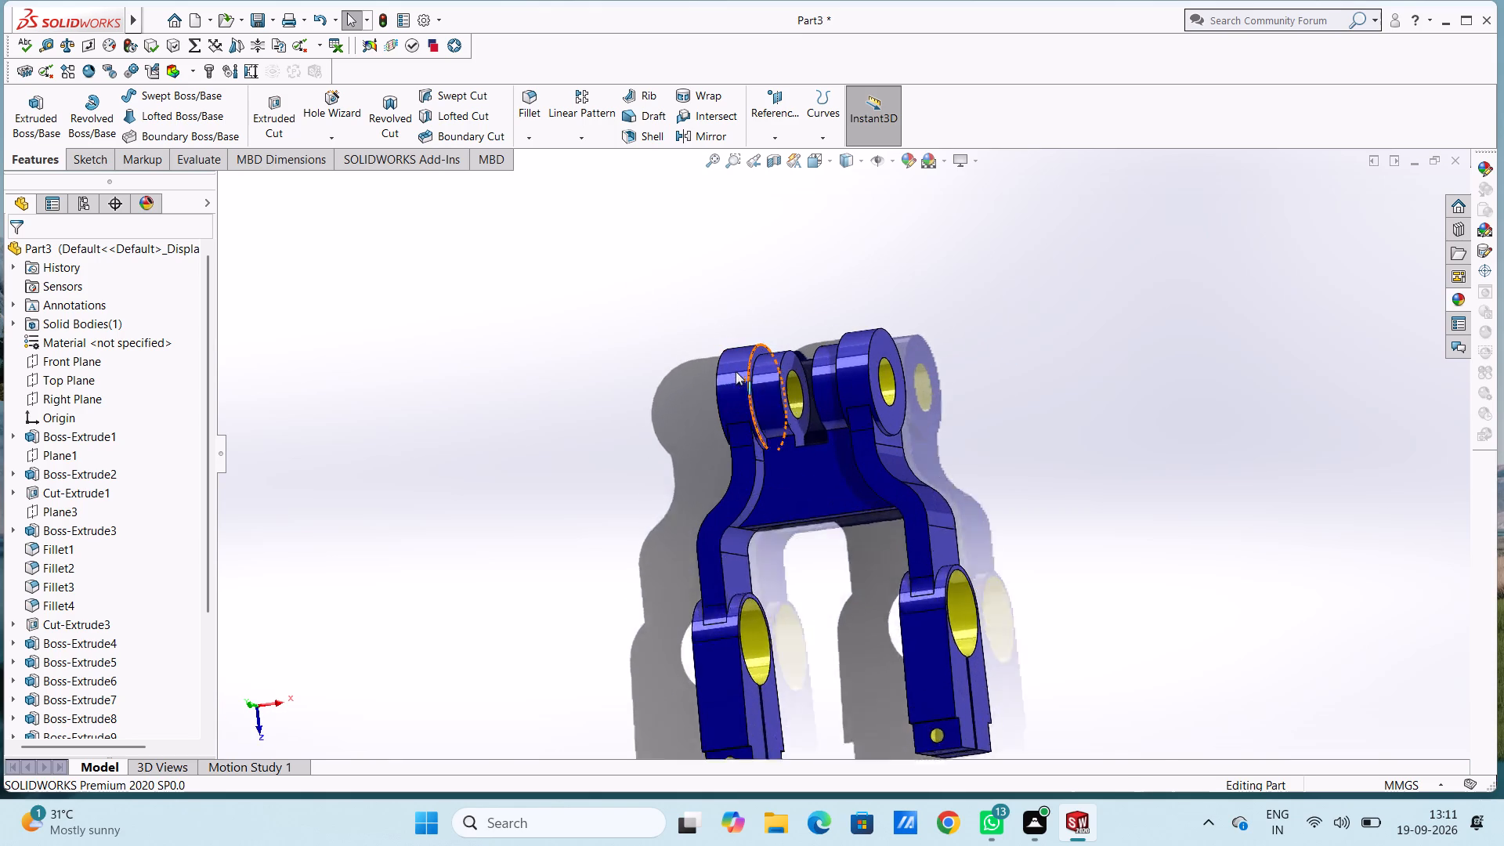
{"action": "scroll", "coordinate": [736, 371], "scroll_direction": "down", "scroll_amount": 3}
{"action": "middle_click_drag", "start_coordinate": [608, 402], "coordinate": [635, 399]}
{"action": "middle_click_drag", "start_coordinate": [630, 419], "coordinate": [971, 472]}
{"action": "scroll", "coordinate": [936, 465], "scroll_direction": "up", "scroll_amount": 1}
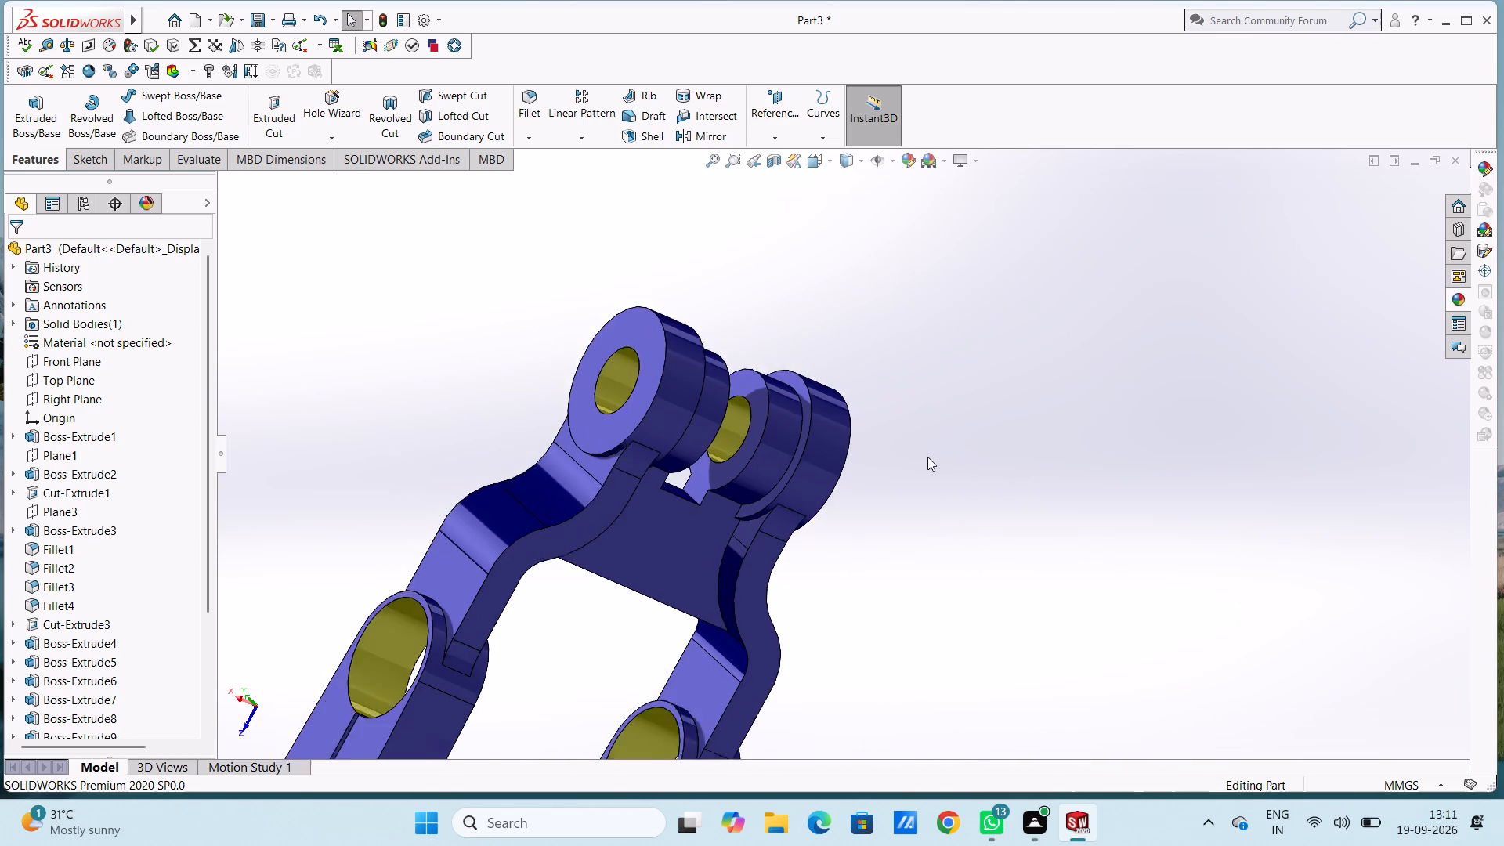
{"action": "scroll", "coordinate": [927, 457], "scroll_direction": "up", "scroll_amount": 4}
{"action": "scroll", "coordinate": [920, 531], "scroll_direction": "up", "scroll_amount": 1}
{"action": "middle_click_drag", "start_coordinate": [919, 532], "coordinate": [816, 393]}
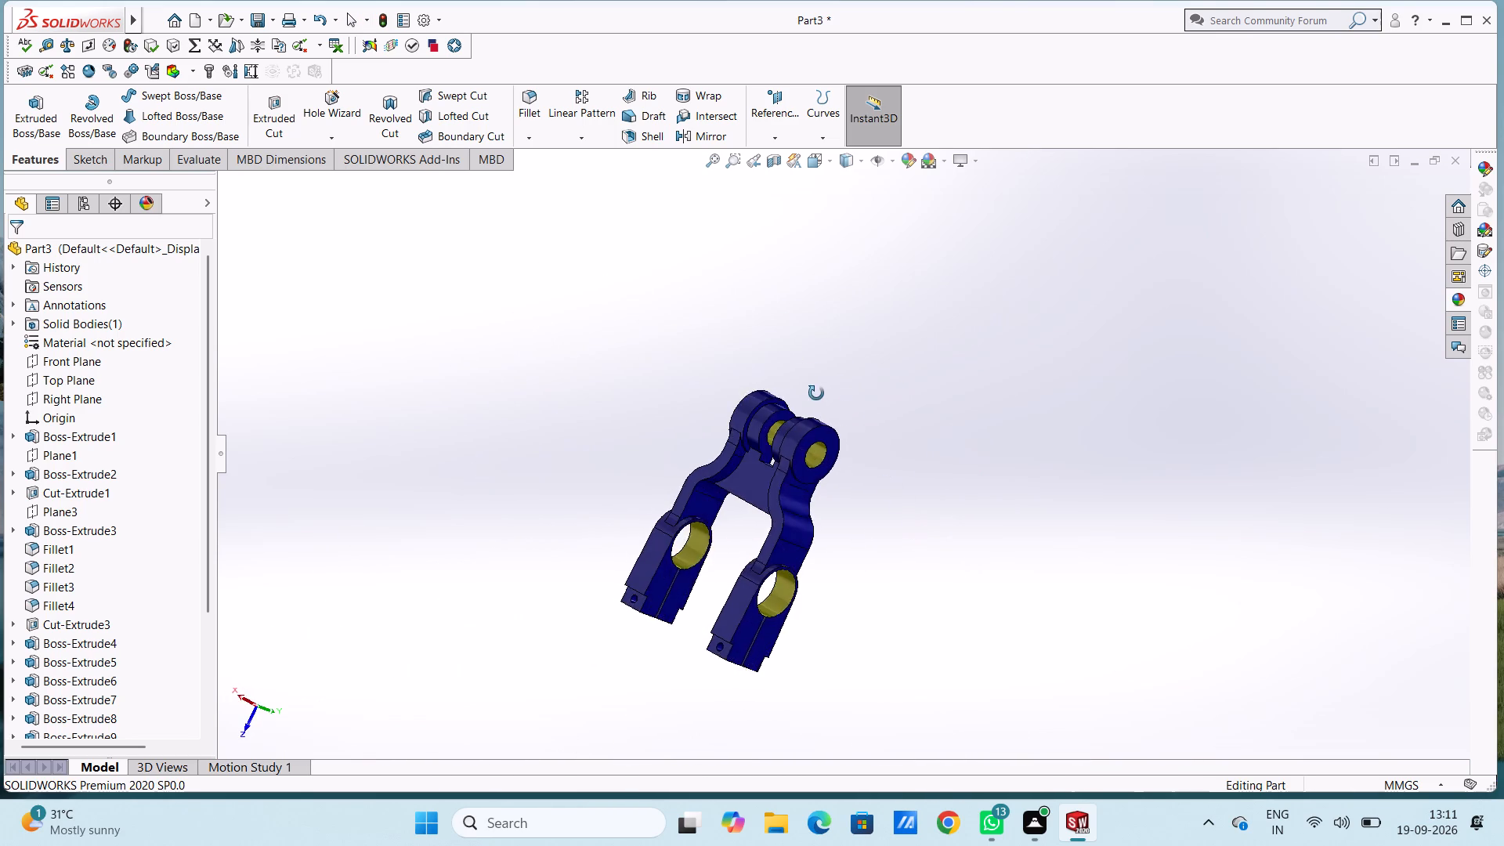
{"action": "middle_click_drag", "start_coordinate": [816, 393], "coordinate": [500, 405]}
{"action": "middle_click_drag", "start_coordinate": [500, 405], "coordinate": [1147, 618]}
{"action": "middle_click_drag", "start_coordinate": [1147, 618], "coordinate": [696, 426]}
{"action": "scroll", "coordinate": [688, 427], "scroll_direction": "up", "scroll_amount": 1}
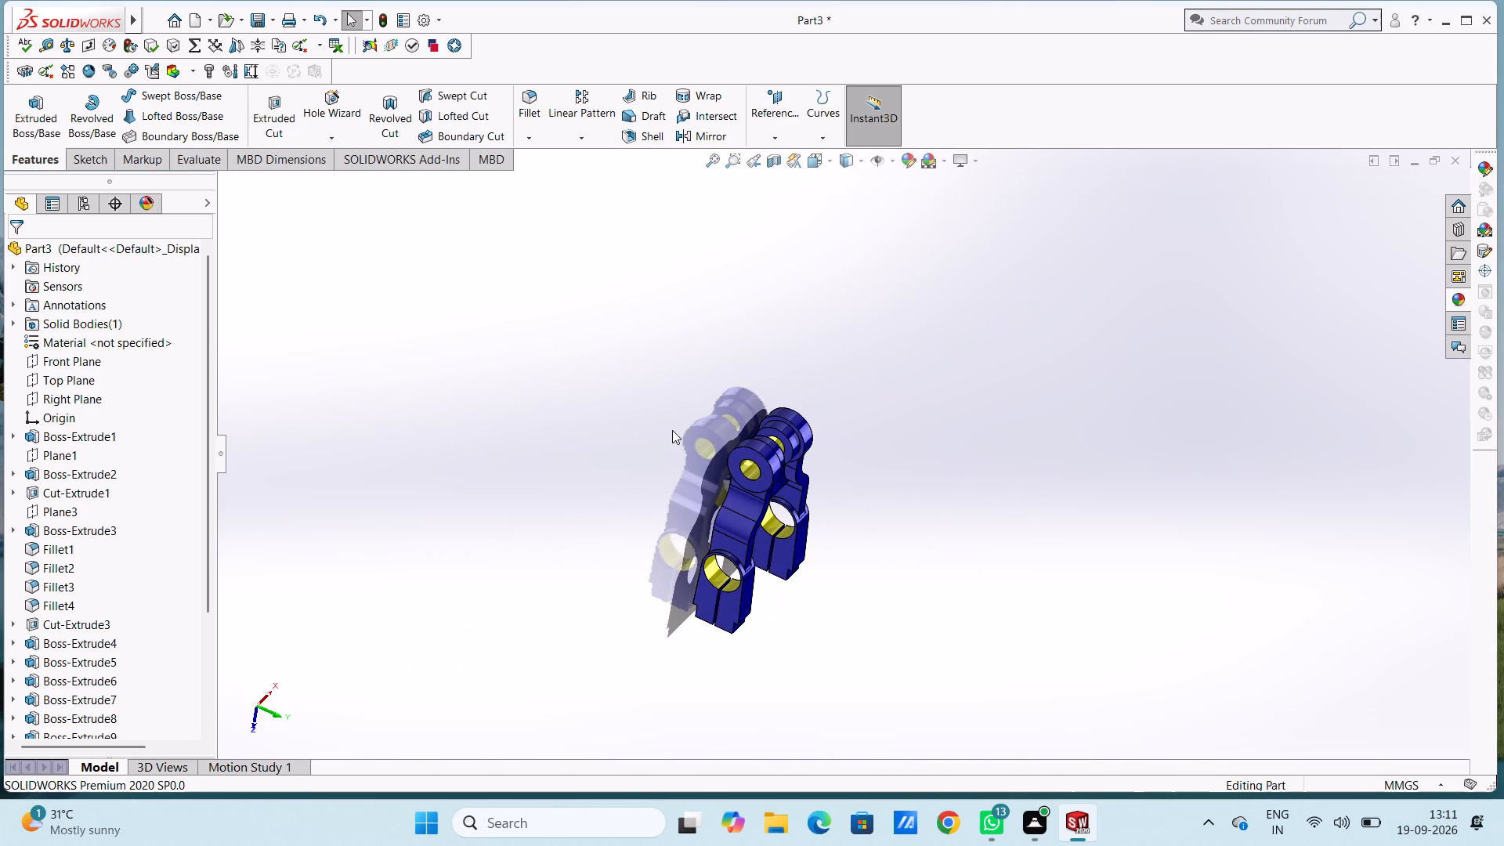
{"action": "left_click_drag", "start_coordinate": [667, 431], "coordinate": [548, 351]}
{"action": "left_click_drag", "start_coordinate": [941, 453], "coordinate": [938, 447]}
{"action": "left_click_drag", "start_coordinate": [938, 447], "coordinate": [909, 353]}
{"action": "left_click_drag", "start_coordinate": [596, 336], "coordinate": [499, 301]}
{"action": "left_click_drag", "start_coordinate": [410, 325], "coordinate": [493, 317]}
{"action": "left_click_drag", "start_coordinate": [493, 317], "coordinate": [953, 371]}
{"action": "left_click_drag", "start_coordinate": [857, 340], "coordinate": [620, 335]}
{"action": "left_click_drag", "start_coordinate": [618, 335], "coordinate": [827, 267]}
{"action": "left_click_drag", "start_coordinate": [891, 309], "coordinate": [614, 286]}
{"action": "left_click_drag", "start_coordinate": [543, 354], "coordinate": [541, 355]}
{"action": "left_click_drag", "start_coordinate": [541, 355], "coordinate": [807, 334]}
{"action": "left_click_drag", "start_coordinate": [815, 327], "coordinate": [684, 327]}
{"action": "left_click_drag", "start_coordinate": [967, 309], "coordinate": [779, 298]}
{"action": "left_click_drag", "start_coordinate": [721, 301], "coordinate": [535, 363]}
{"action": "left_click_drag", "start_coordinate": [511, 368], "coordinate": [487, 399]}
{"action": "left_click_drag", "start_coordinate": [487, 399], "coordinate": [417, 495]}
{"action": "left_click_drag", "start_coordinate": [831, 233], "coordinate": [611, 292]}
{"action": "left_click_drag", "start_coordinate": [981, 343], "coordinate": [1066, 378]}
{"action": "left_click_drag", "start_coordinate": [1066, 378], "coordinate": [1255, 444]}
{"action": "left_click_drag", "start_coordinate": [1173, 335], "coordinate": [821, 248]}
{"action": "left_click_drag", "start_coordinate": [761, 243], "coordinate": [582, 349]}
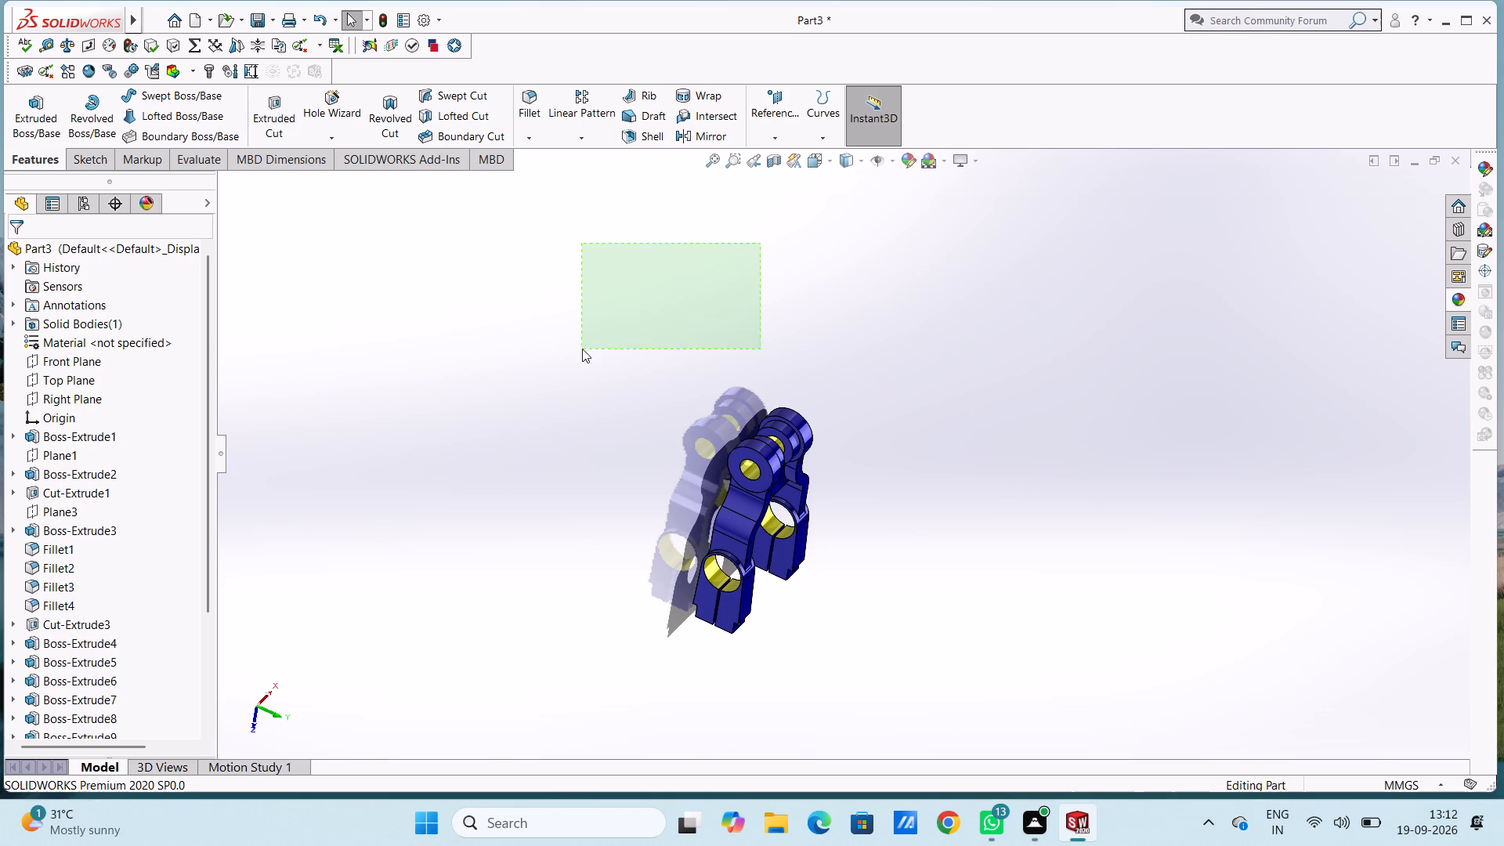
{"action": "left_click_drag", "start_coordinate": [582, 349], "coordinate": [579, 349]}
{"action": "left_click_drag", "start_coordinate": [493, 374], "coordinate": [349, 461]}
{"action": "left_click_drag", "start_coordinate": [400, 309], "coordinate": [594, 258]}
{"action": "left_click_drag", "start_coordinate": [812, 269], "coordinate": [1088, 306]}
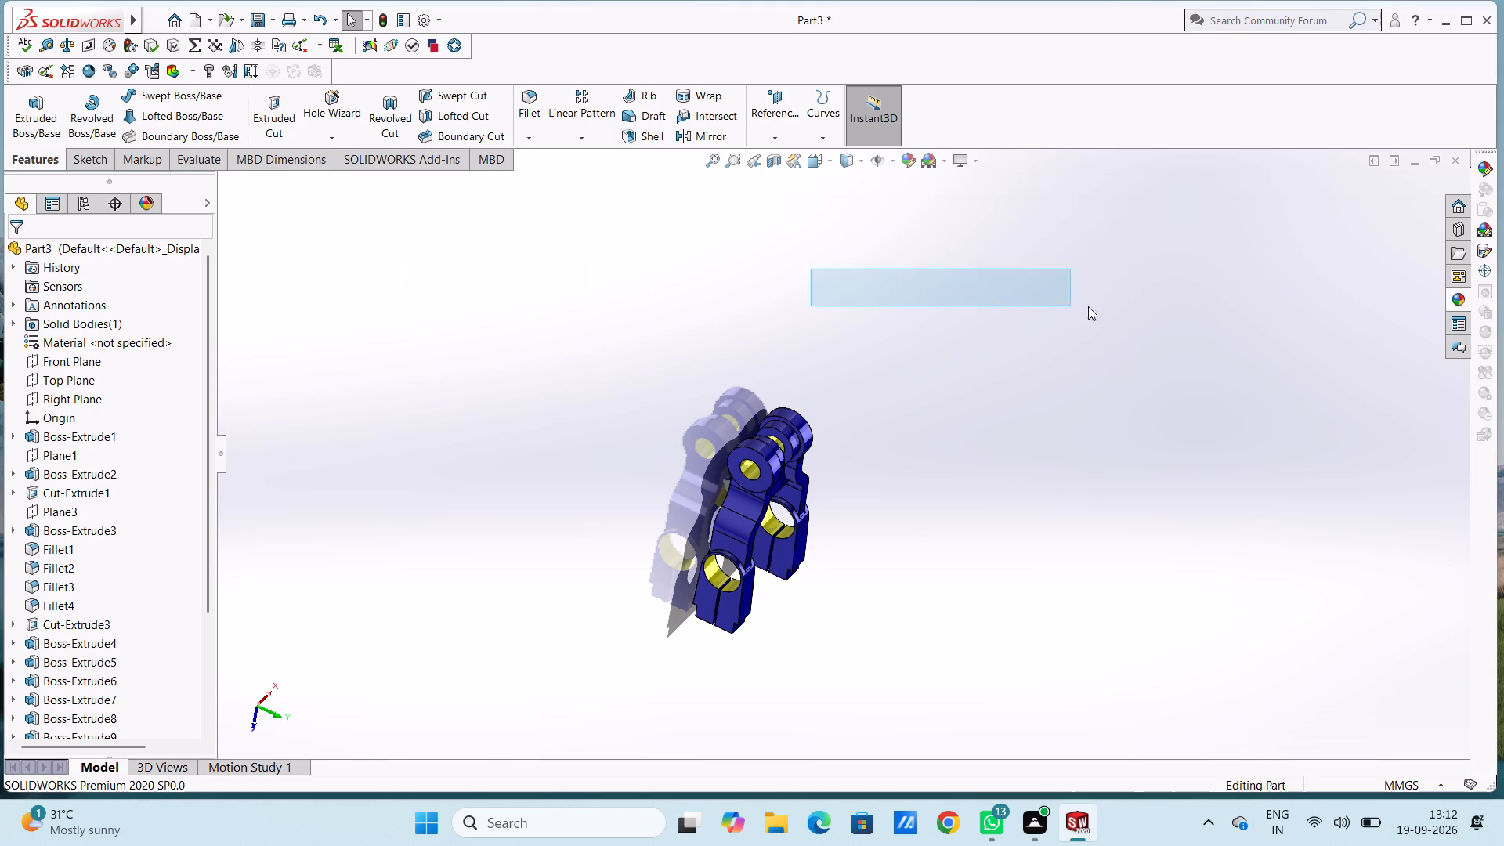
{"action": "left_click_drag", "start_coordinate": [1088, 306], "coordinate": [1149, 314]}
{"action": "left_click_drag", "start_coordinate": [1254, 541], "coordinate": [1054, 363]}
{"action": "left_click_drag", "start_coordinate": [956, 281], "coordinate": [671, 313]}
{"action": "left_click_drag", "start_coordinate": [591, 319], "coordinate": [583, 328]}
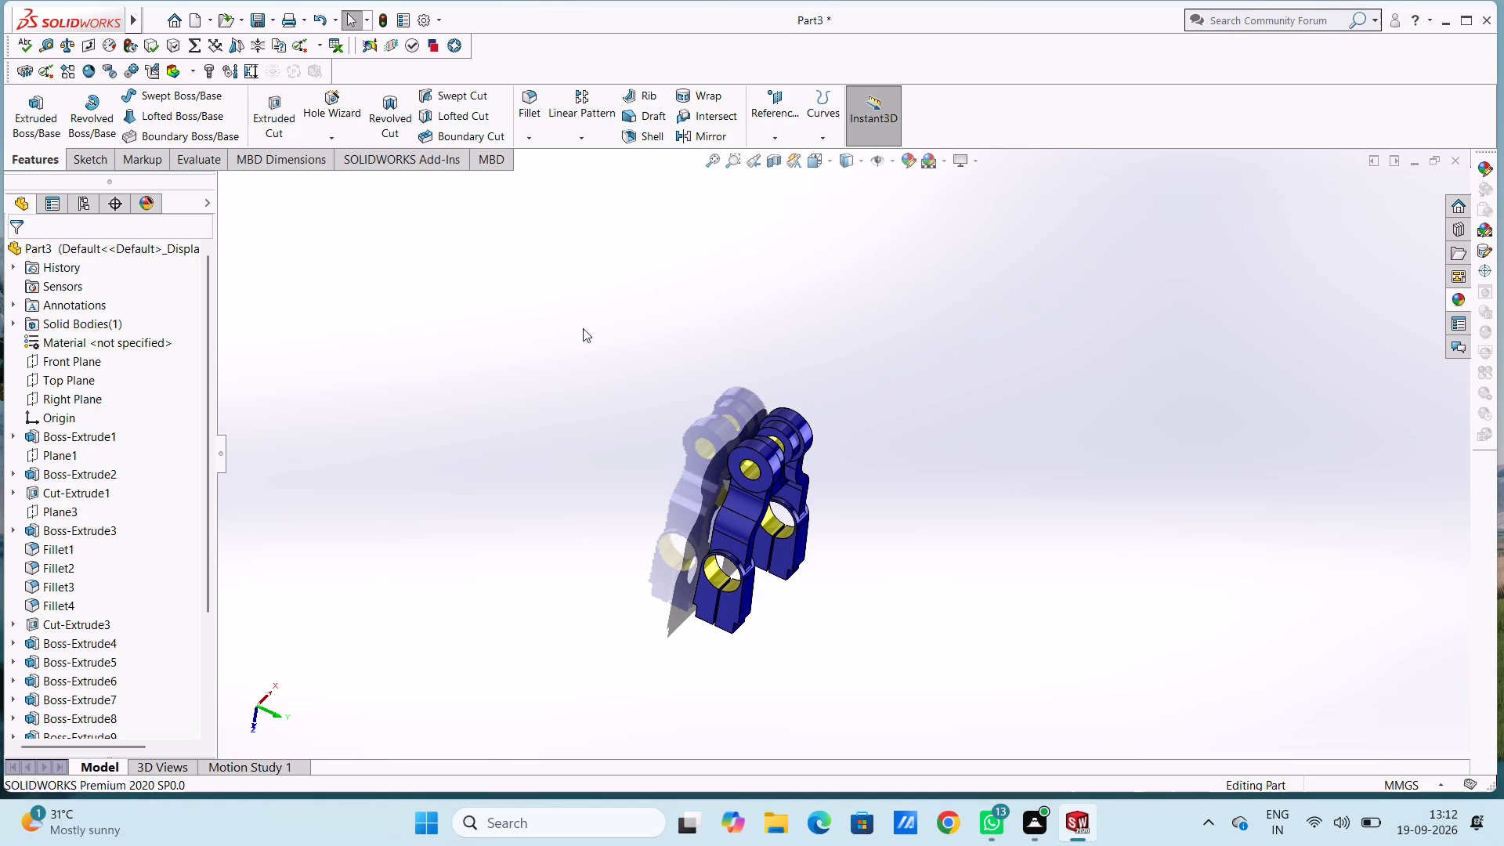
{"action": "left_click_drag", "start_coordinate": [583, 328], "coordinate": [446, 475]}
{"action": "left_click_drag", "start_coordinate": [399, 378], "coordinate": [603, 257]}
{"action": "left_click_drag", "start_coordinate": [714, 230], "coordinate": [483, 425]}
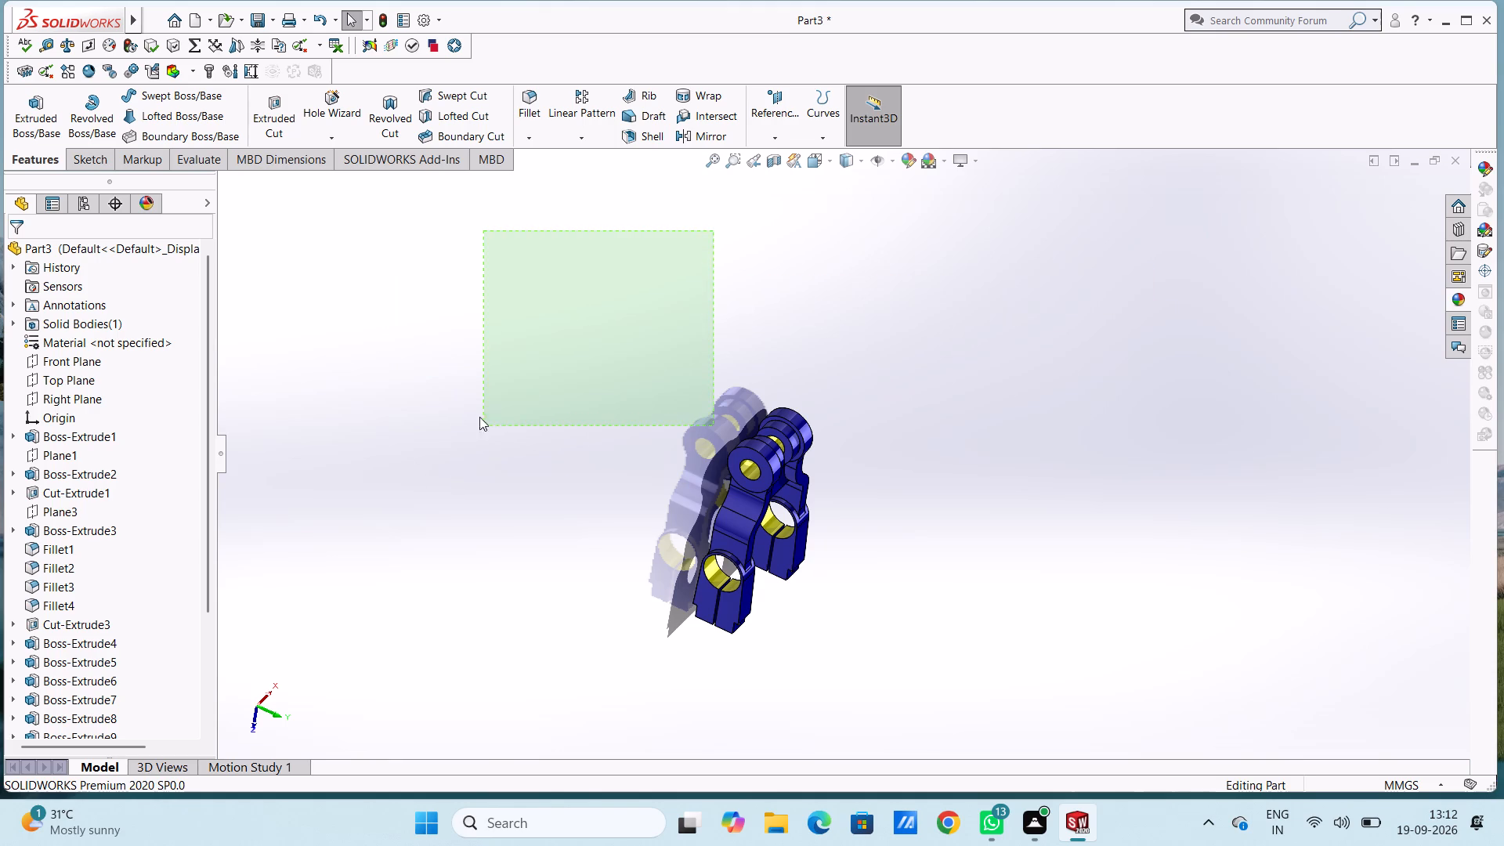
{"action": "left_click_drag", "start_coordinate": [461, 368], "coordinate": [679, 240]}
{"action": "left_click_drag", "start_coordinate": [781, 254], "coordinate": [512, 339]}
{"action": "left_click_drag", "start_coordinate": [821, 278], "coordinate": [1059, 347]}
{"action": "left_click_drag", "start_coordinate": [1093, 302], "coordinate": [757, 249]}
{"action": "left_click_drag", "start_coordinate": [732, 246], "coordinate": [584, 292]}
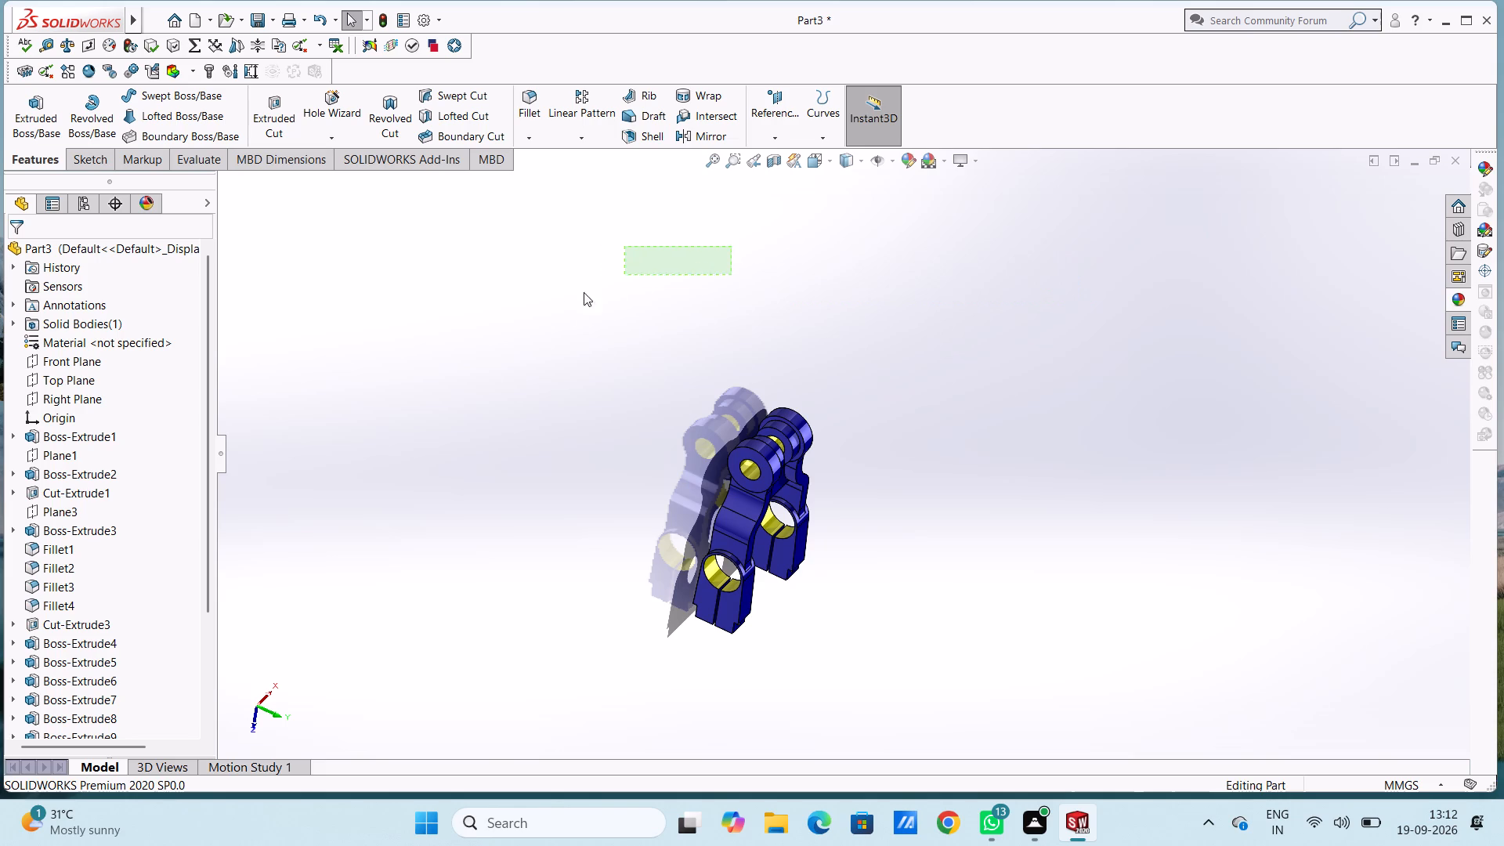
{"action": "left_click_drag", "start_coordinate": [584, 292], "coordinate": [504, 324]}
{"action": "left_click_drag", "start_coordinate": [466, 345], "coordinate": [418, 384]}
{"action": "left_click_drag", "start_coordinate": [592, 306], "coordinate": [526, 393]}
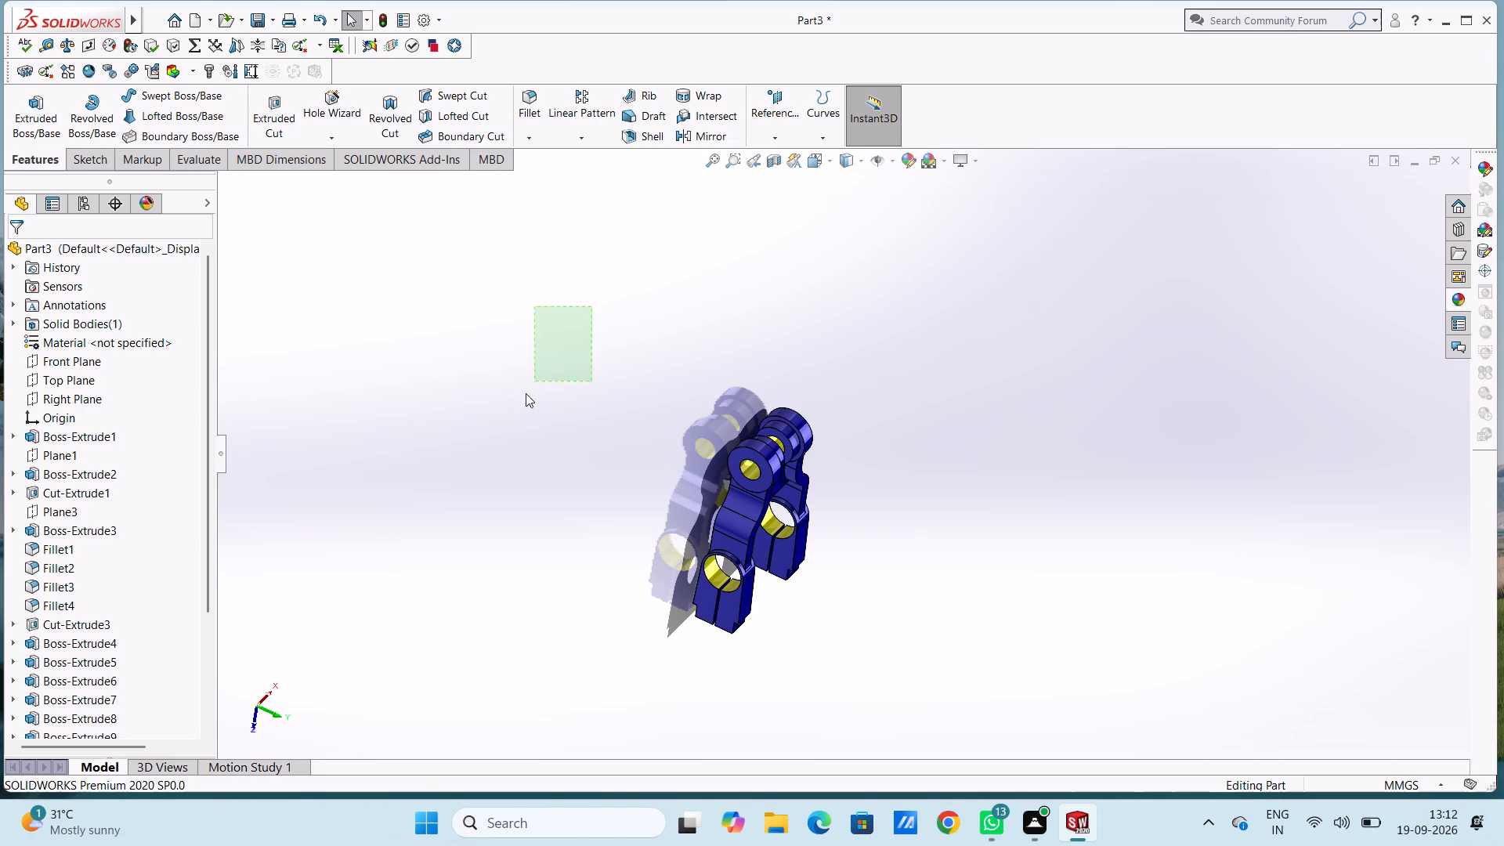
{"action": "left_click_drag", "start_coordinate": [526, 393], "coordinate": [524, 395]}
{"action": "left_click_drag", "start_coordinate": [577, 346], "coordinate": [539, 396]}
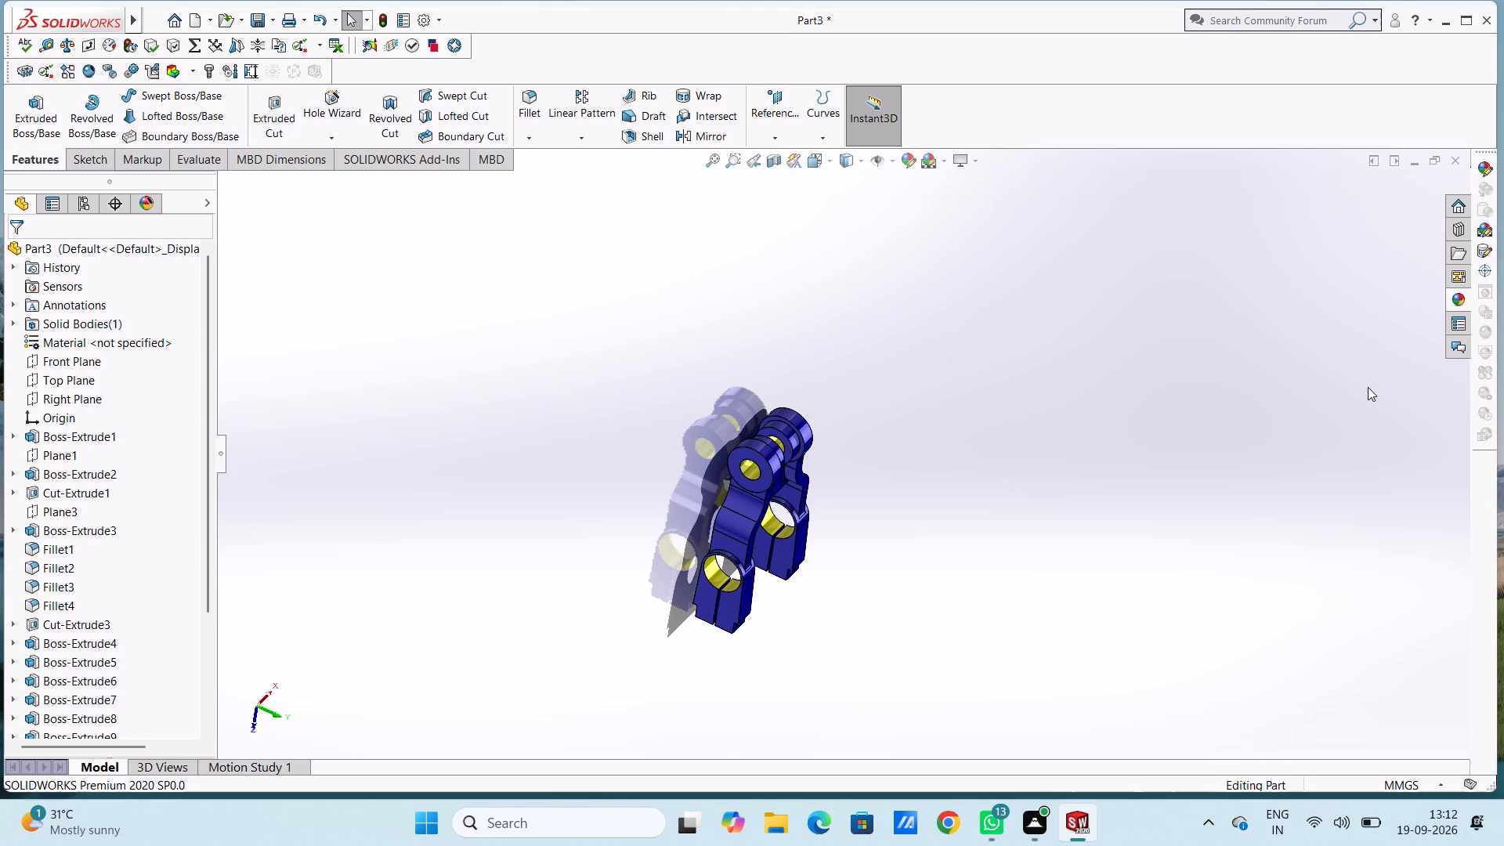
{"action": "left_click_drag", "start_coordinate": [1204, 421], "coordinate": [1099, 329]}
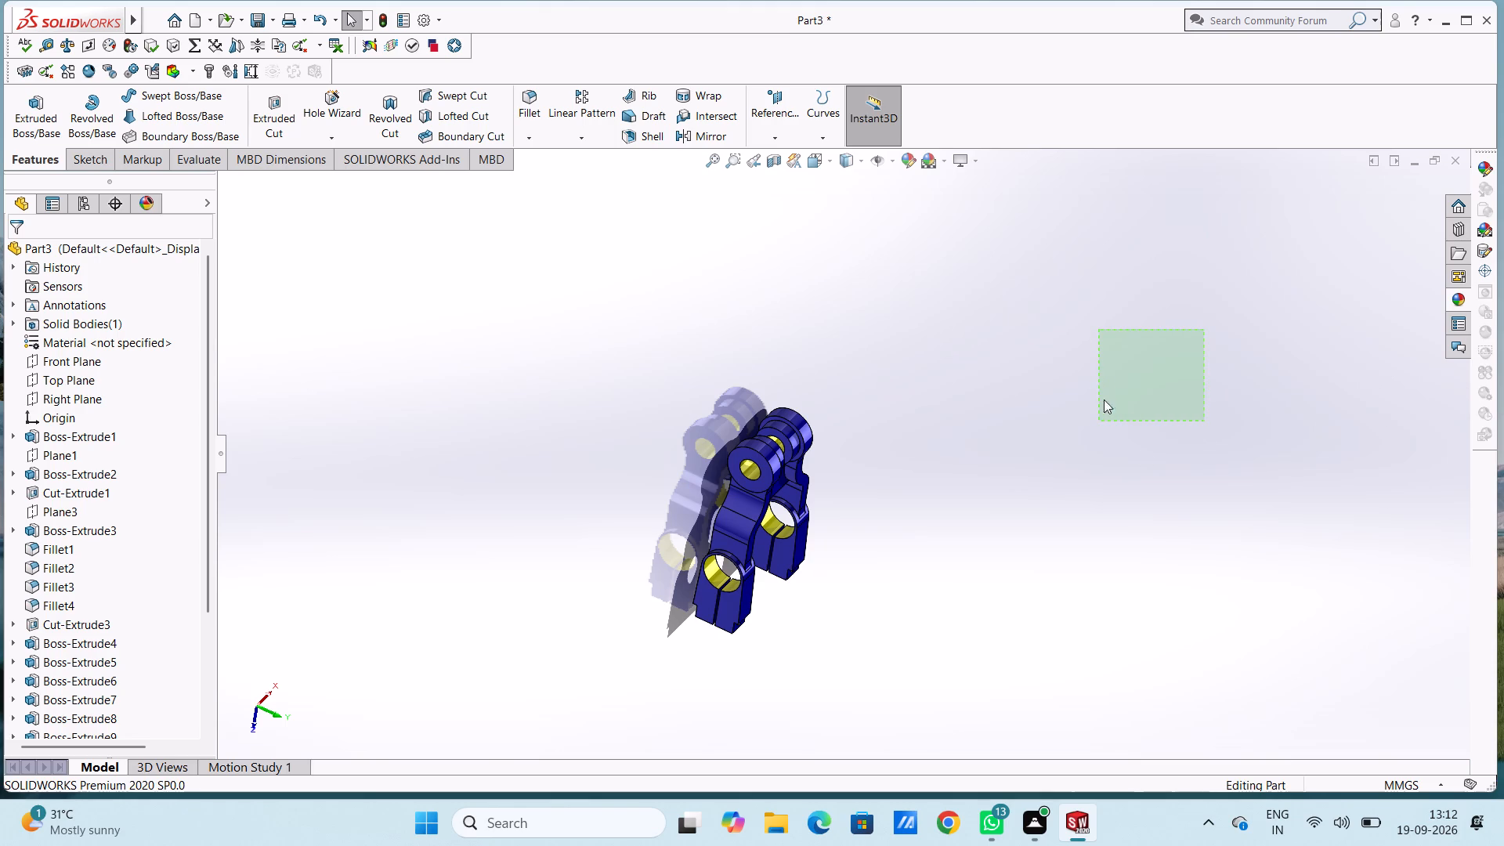
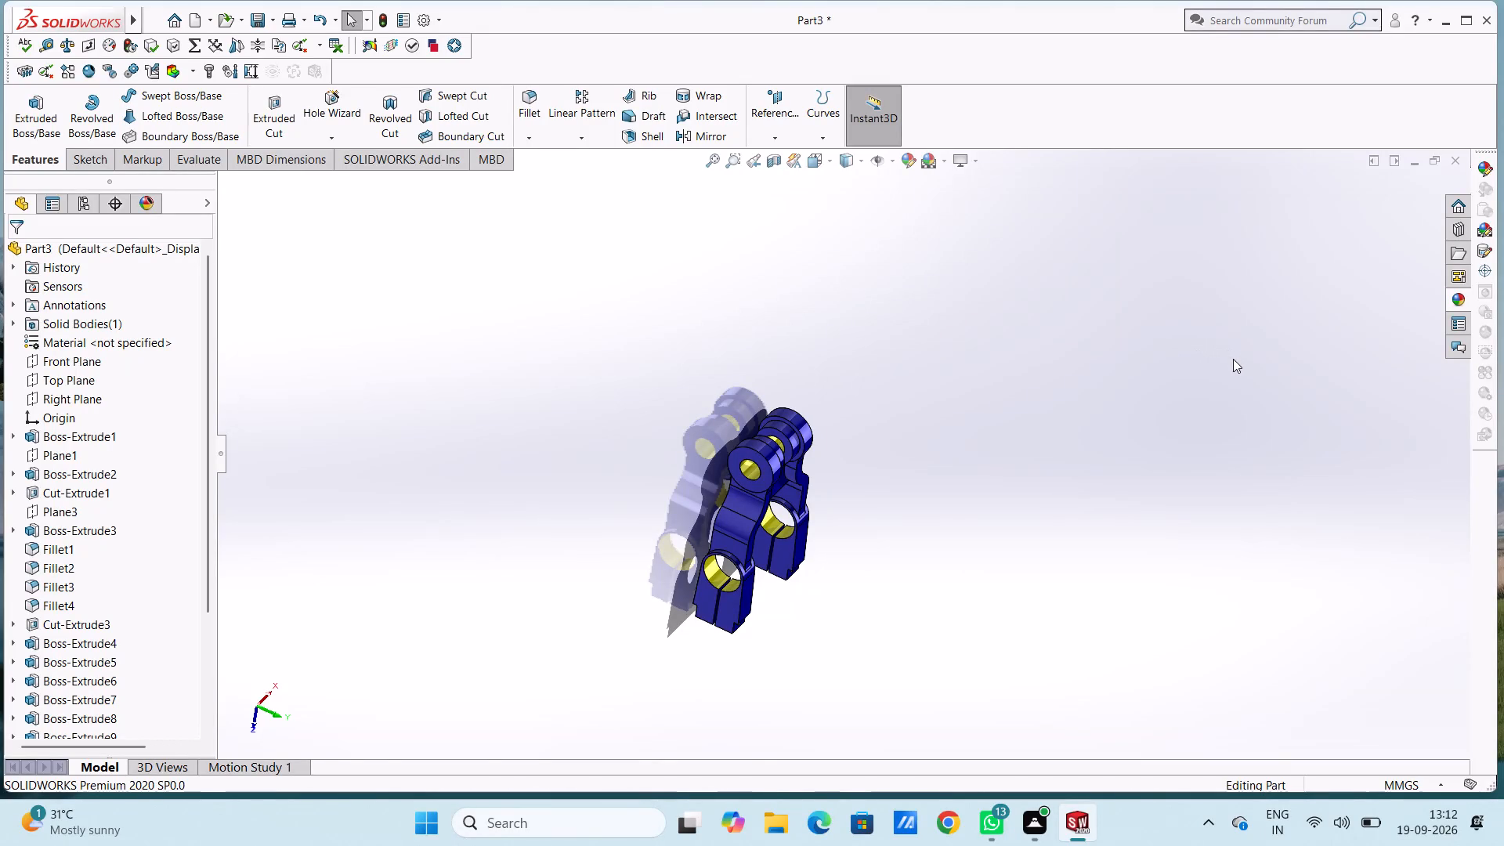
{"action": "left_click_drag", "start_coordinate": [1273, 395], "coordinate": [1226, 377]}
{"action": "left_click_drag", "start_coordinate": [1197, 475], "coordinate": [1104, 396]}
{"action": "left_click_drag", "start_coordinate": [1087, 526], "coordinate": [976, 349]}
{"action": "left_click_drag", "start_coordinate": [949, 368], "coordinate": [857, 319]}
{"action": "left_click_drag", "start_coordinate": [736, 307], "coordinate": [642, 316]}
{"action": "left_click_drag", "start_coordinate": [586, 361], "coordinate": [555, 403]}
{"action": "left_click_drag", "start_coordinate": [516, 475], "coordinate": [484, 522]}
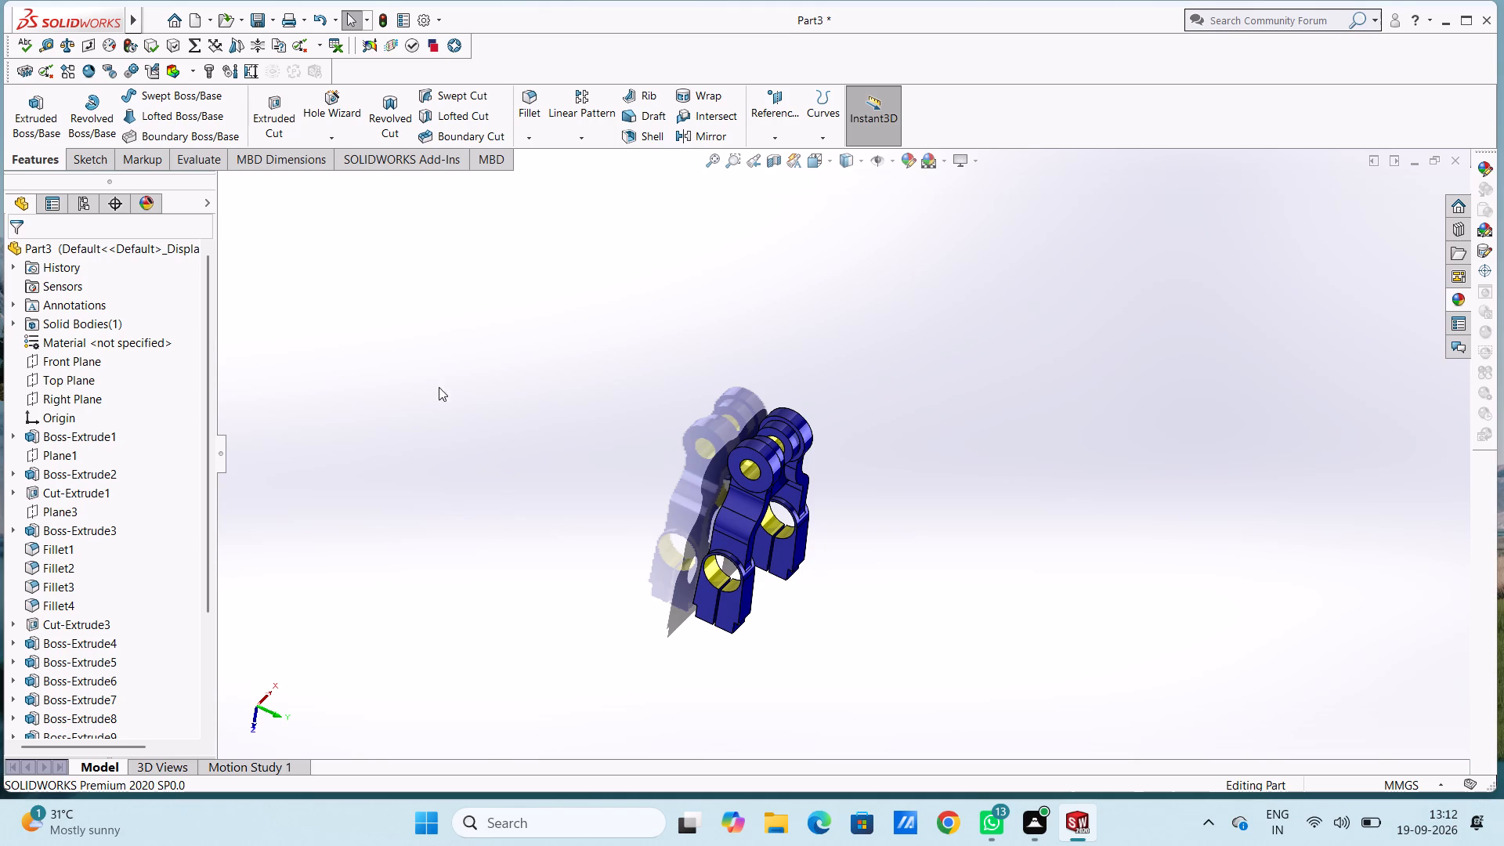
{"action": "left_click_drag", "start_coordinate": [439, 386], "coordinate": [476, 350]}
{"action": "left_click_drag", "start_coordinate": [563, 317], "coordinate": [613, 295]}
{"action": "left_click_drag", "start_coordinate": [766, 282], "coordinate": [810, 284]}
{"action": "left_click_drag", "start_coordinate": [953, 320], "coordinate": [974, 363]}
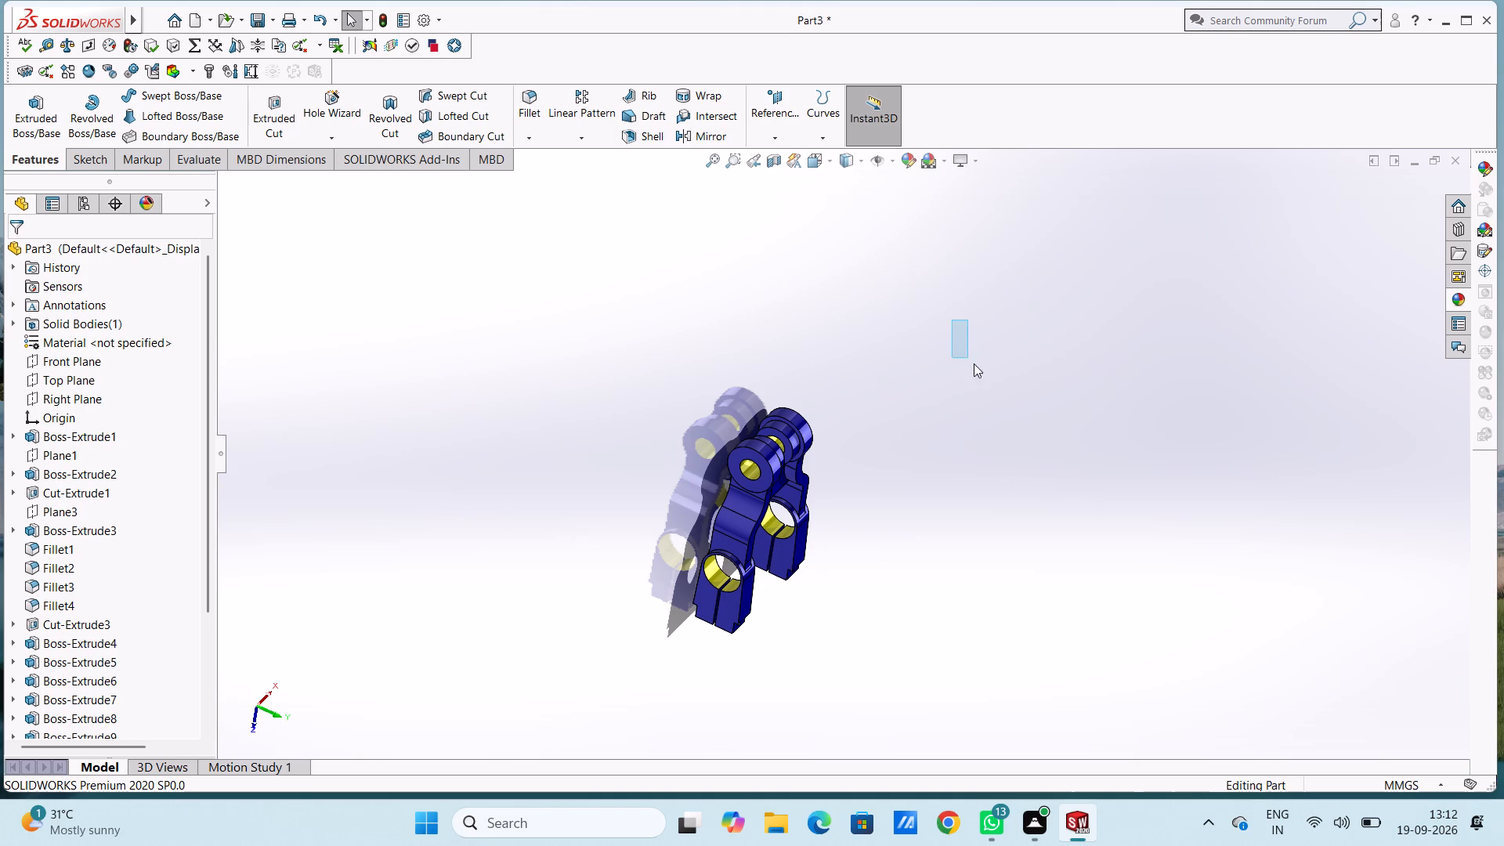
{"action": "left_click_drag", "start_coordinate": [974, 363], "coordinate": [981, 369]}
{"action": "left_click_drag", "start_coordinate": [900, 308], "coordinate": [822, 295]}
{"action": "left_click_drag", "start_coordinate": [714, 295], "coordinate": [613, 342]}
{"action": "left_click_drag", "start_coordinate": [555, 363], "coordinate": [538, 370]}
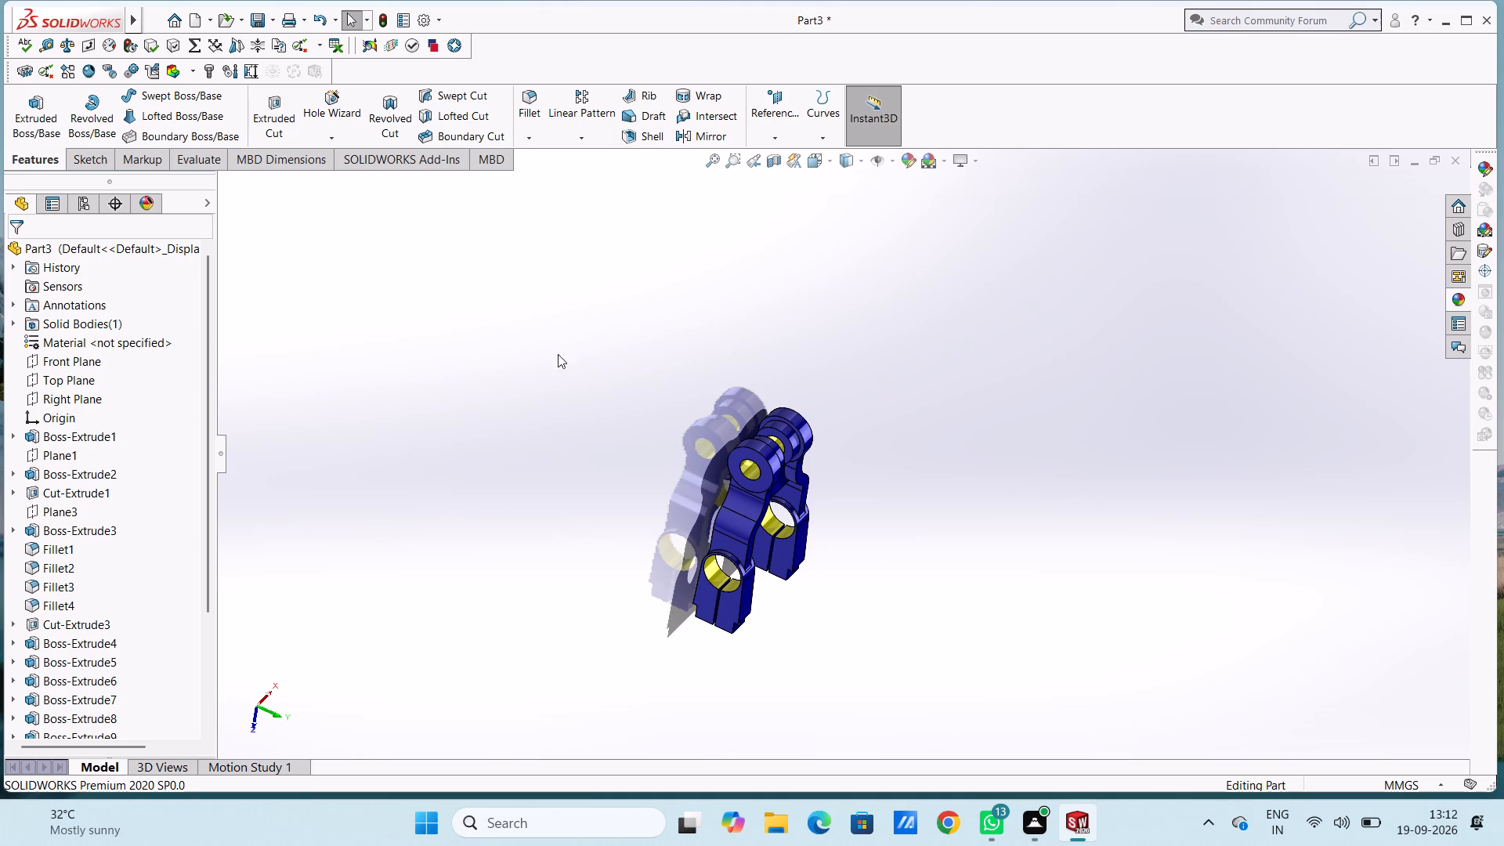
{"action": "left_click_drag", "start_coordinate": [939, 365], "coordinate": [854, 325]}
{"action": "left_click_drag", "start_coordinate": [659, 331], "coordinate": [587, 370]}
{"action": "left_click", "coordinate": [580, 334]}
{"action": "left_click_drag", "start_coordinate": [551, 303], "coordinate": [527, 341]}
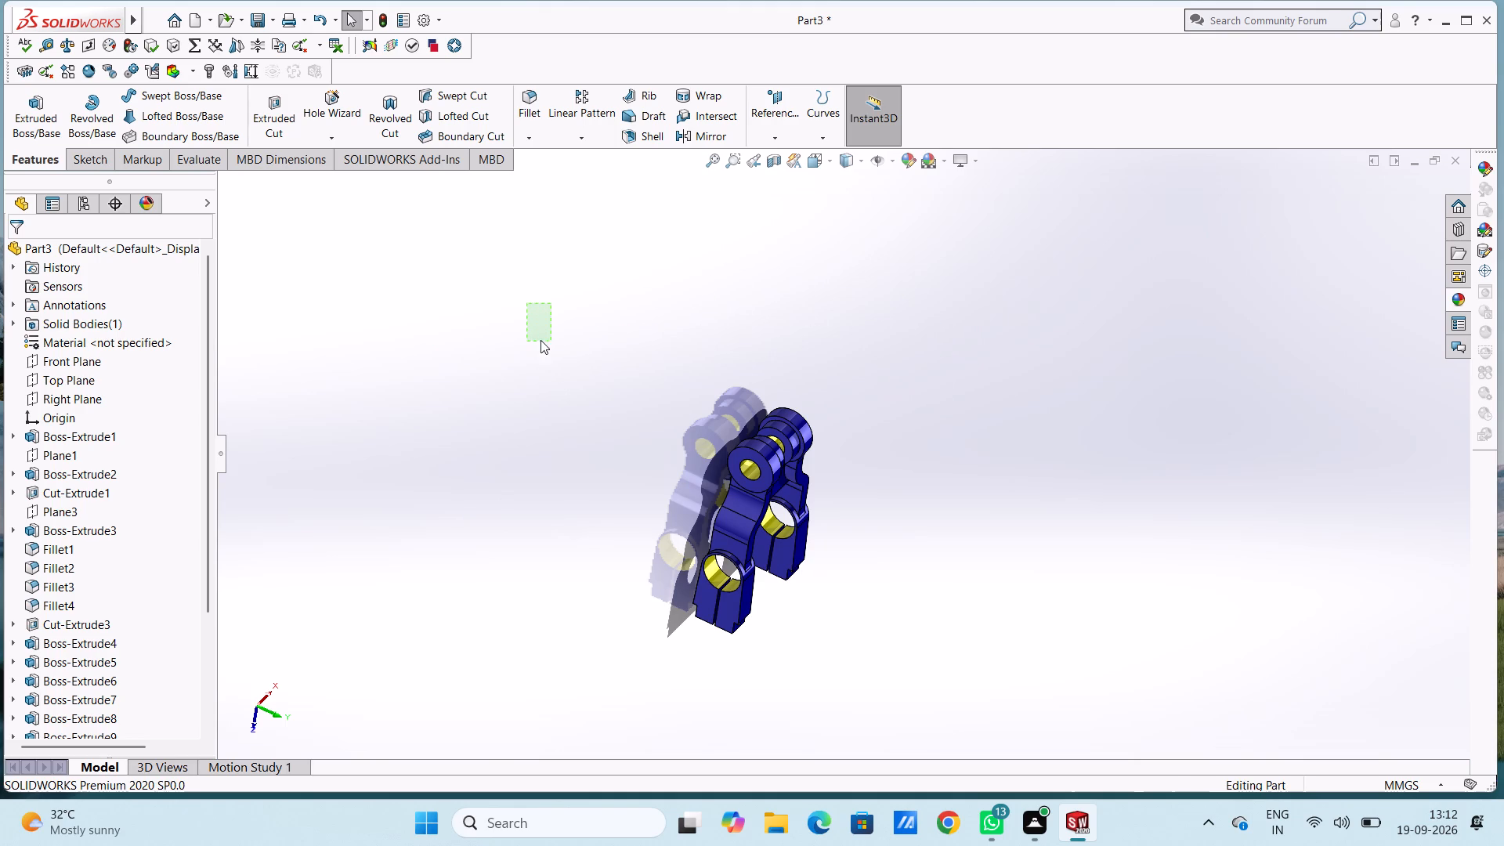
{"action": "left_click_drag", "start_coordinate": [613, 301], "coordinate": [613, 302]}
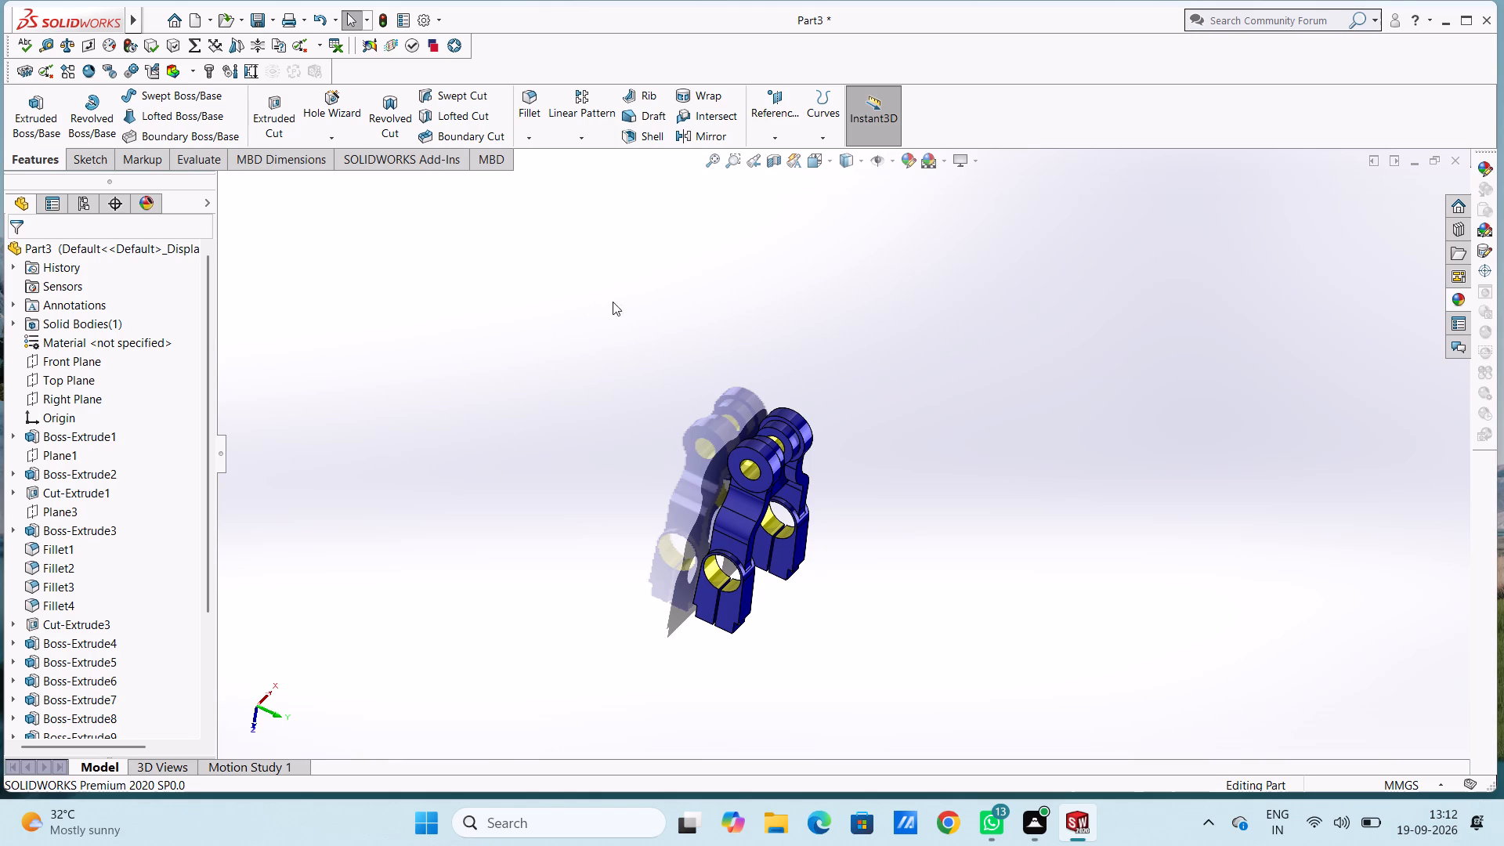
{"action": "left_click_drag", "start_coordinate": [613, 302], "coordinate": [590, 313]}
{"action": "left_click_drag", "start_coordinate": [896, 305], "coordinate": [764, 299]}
Examine the forked bracket from all sides and closer up, checking the colouring of its bores and the bolt holes at the arm ends.
{"action": "middle_click_drag", "start_coordinate": [624, 507], "coordinate": [625, 379]}
{"action": "middle_click_drag", "start_coordinate": [616, 569], "coordinate": [595, 563]}
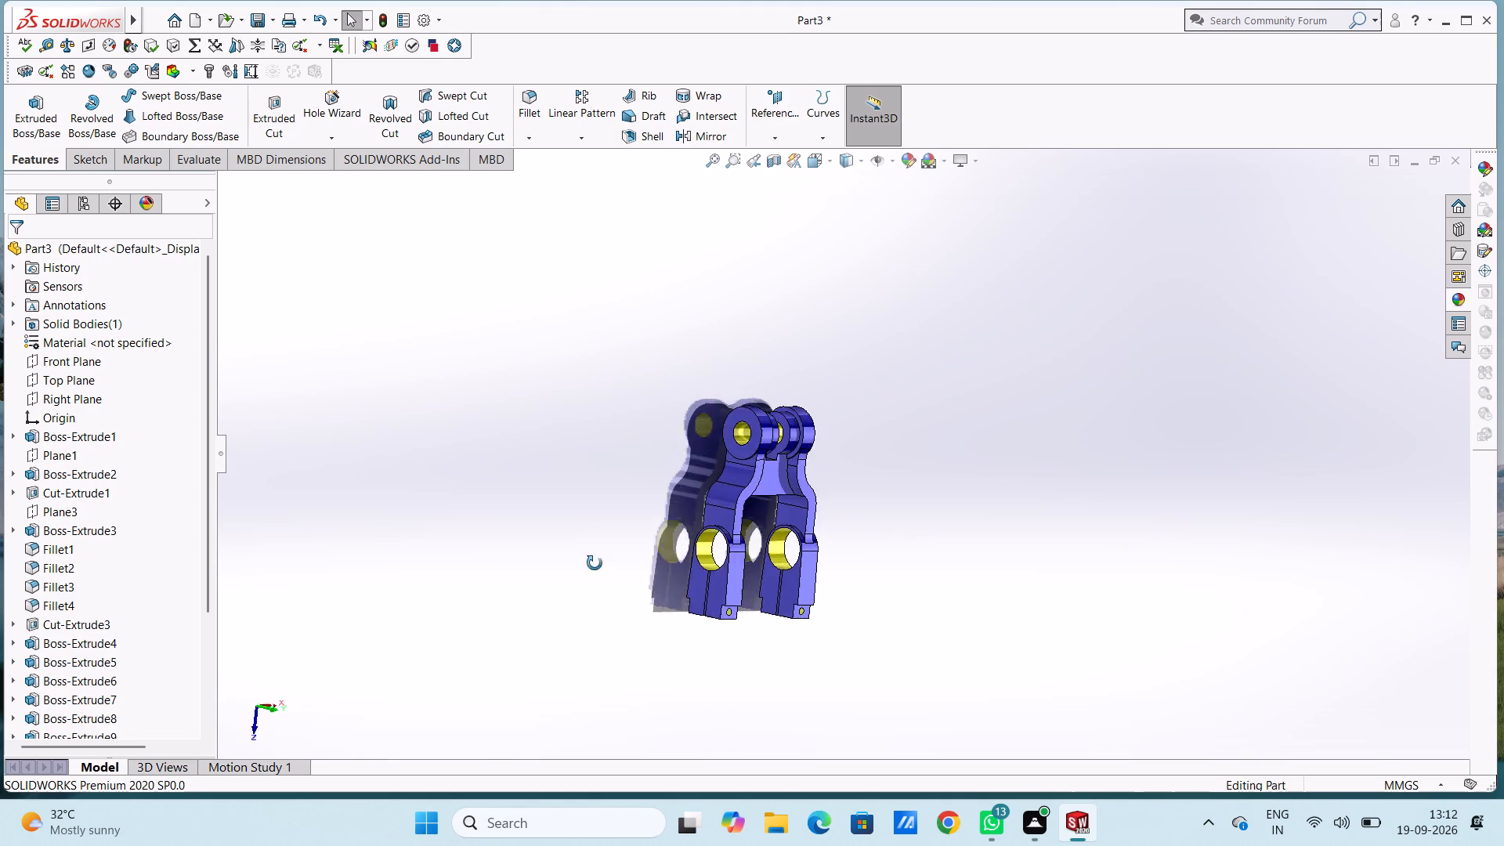
{"action": "middle_click_drag", "start_coordinate": [595, 563], "coordinate": [479, 327]}
{"action": "middle_click_drag", "start_coordinate": [512, 557], "coordinate": [551, 459]}
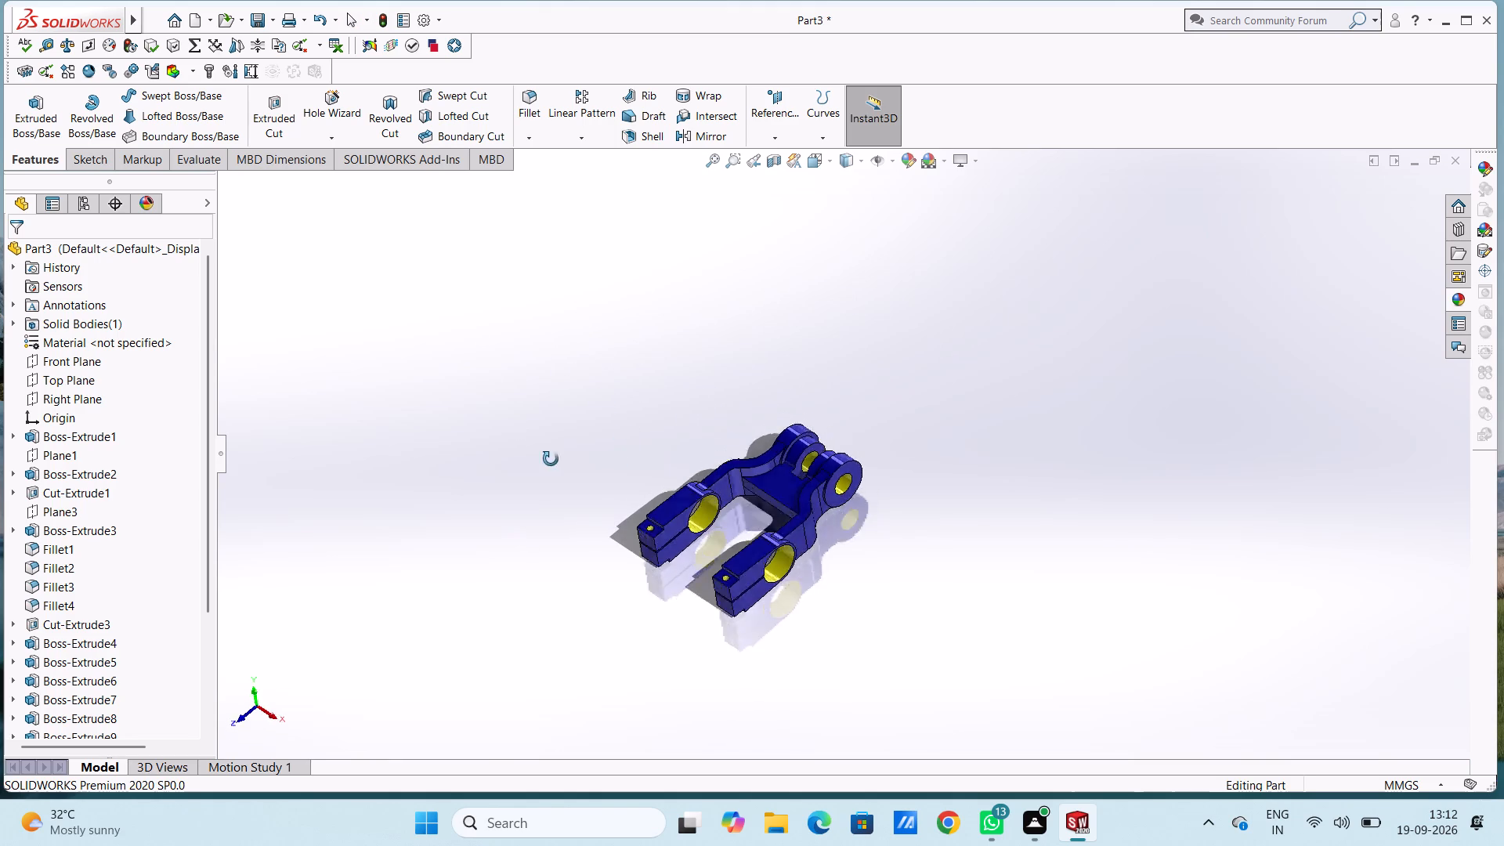
{"action": "middle_click_drag", "start_coordinate": [551, 459], "coordinate": [577, 417]}
{"action": "middle_click_drag", "start_coordinate": [561, 475], "coordinate": [562, 378]}
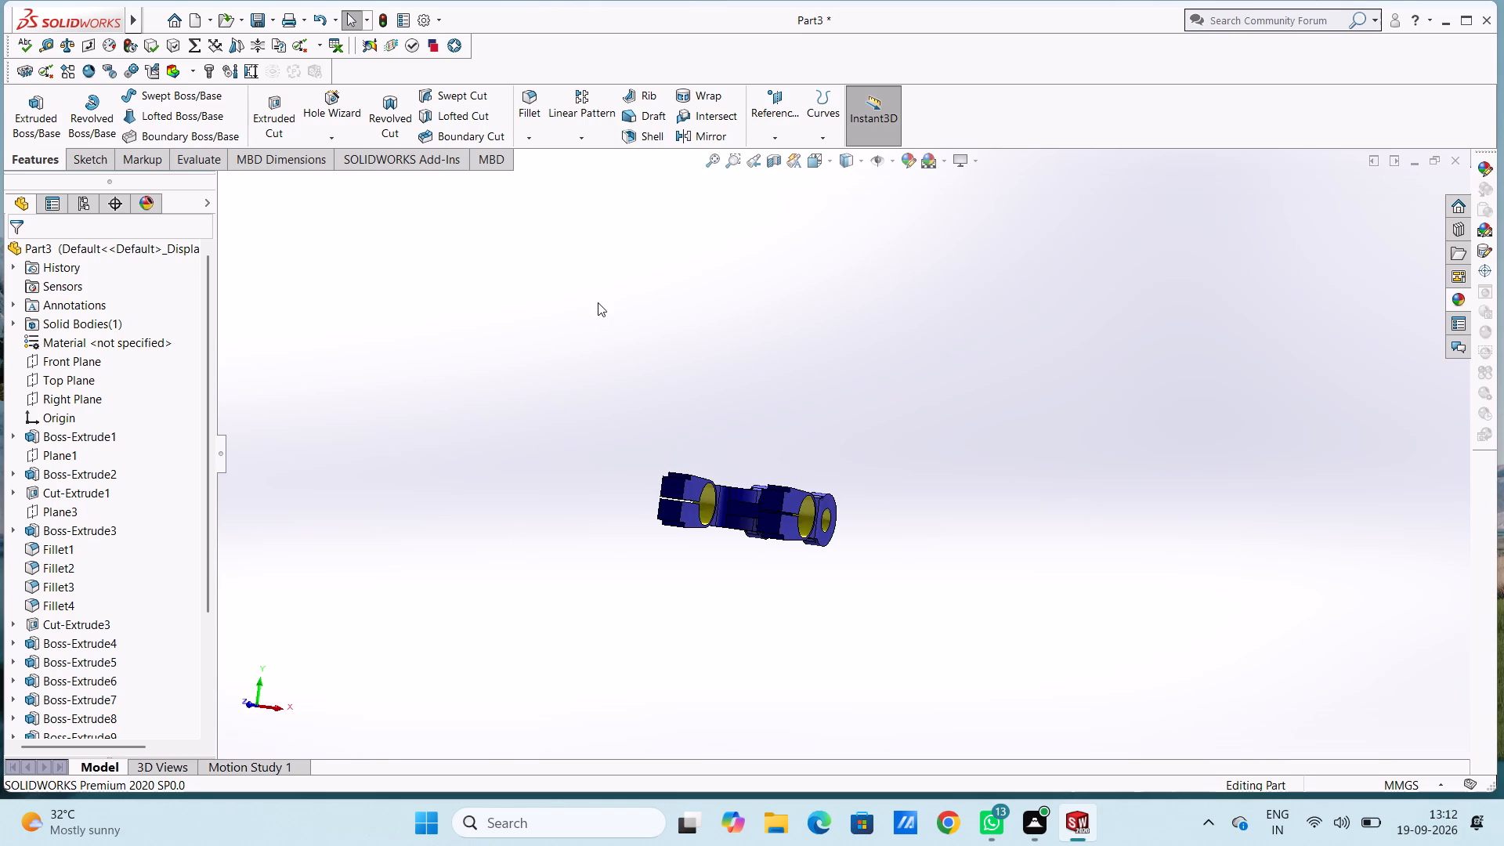
{"action": "middle_click_drag", "start_coordinate": [603, 452], "coordinate": [475, 486]}
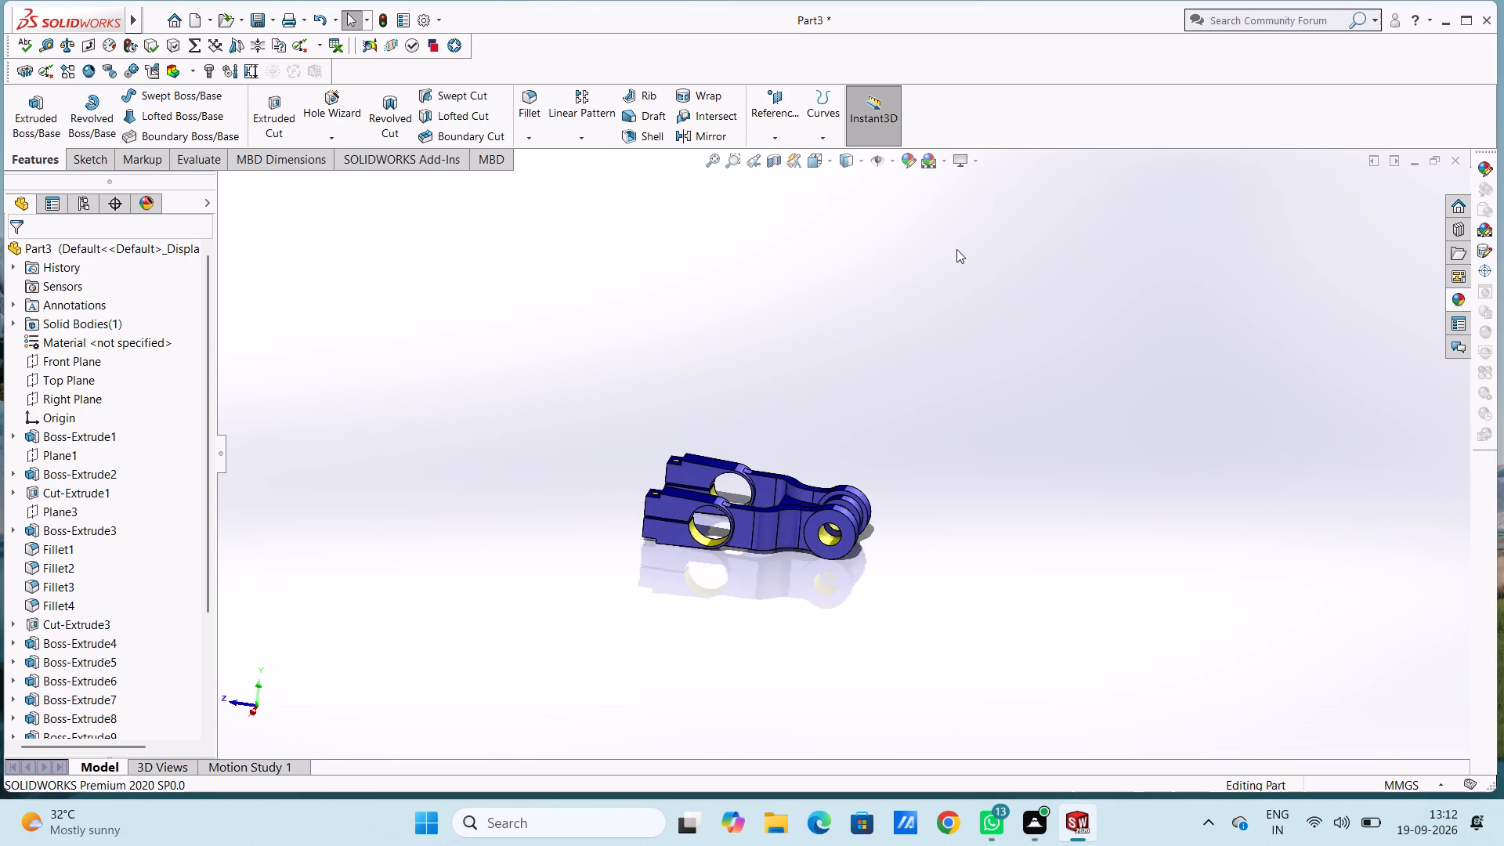
{"action": "middle_click_drag", "start_coordinate": [771, 277], "coordinate": [664, 392]}
{"action": "middle_click_drag", "start_coordinate": [808, 315], "coordinate": [844, 352]}
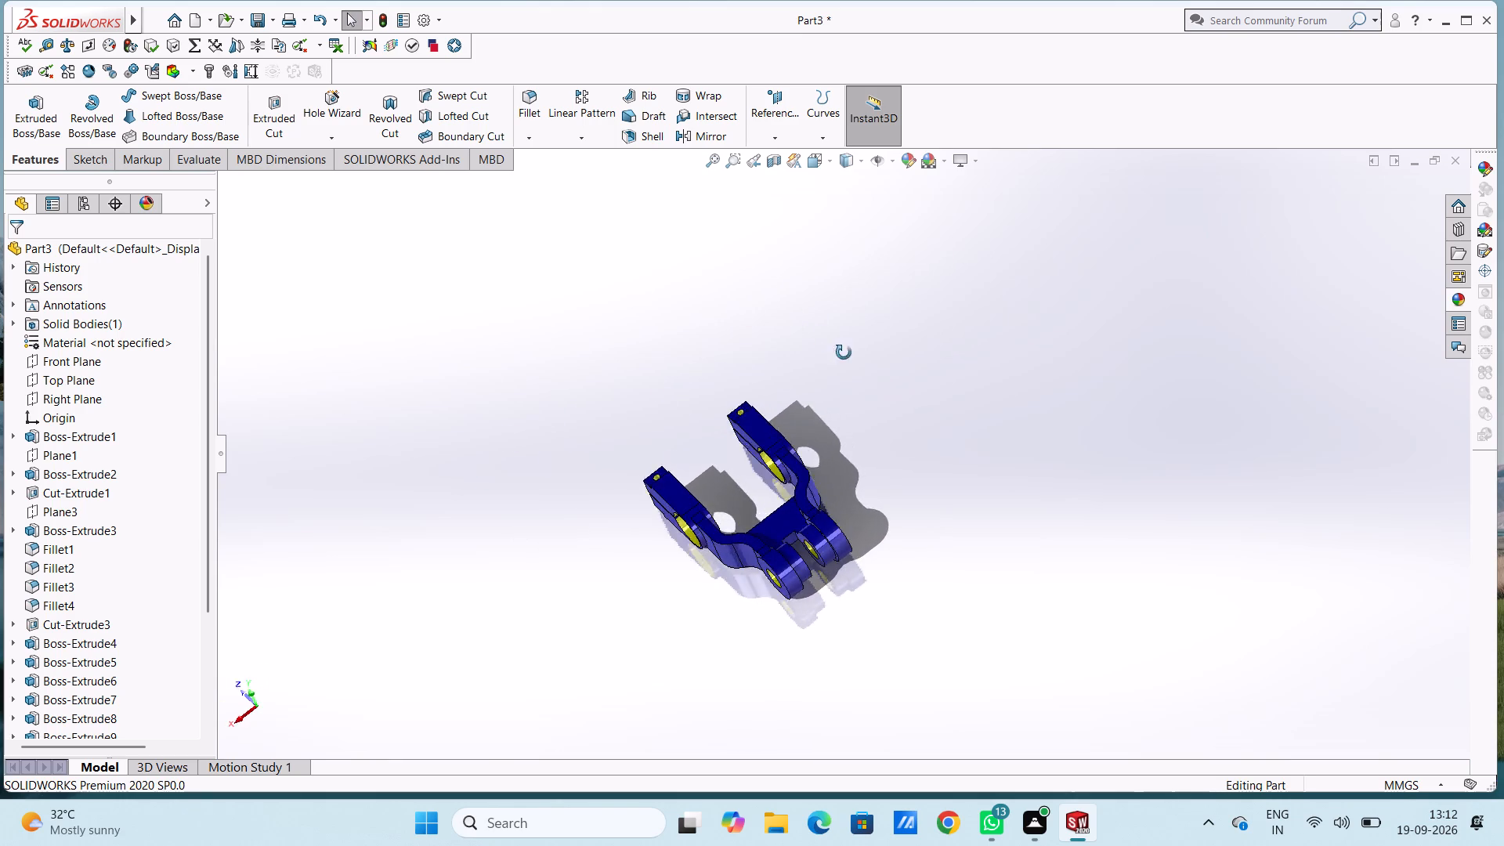
{"action": "middle_click_drag", "start_coordinate": [844, 352], "coordinate": [924, 466]}
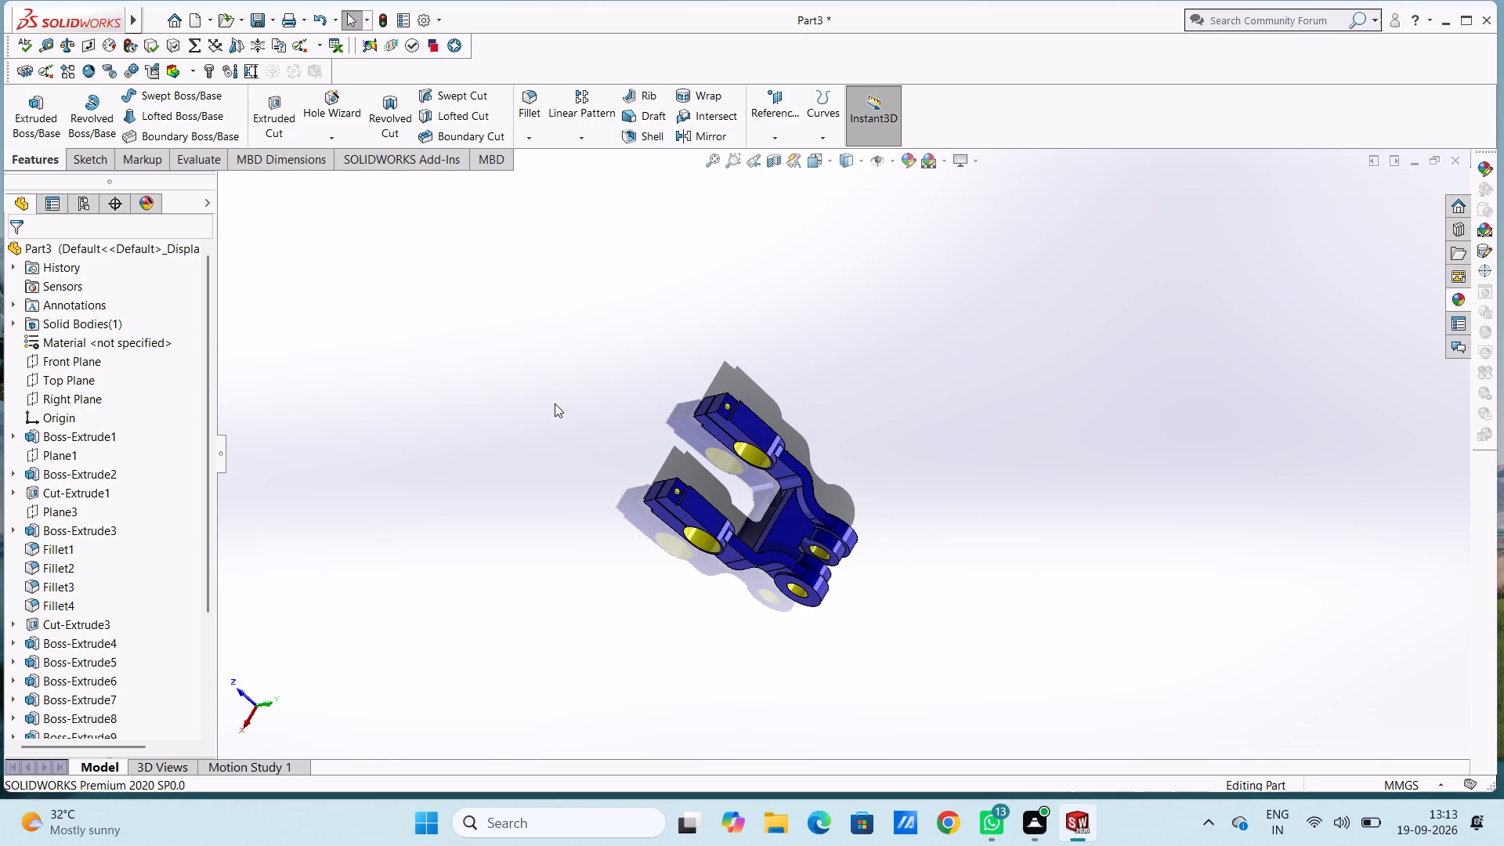
{"action": "middle_click_drag", "start_coordinate": [499, 409], "coordinate": [527, 333]}
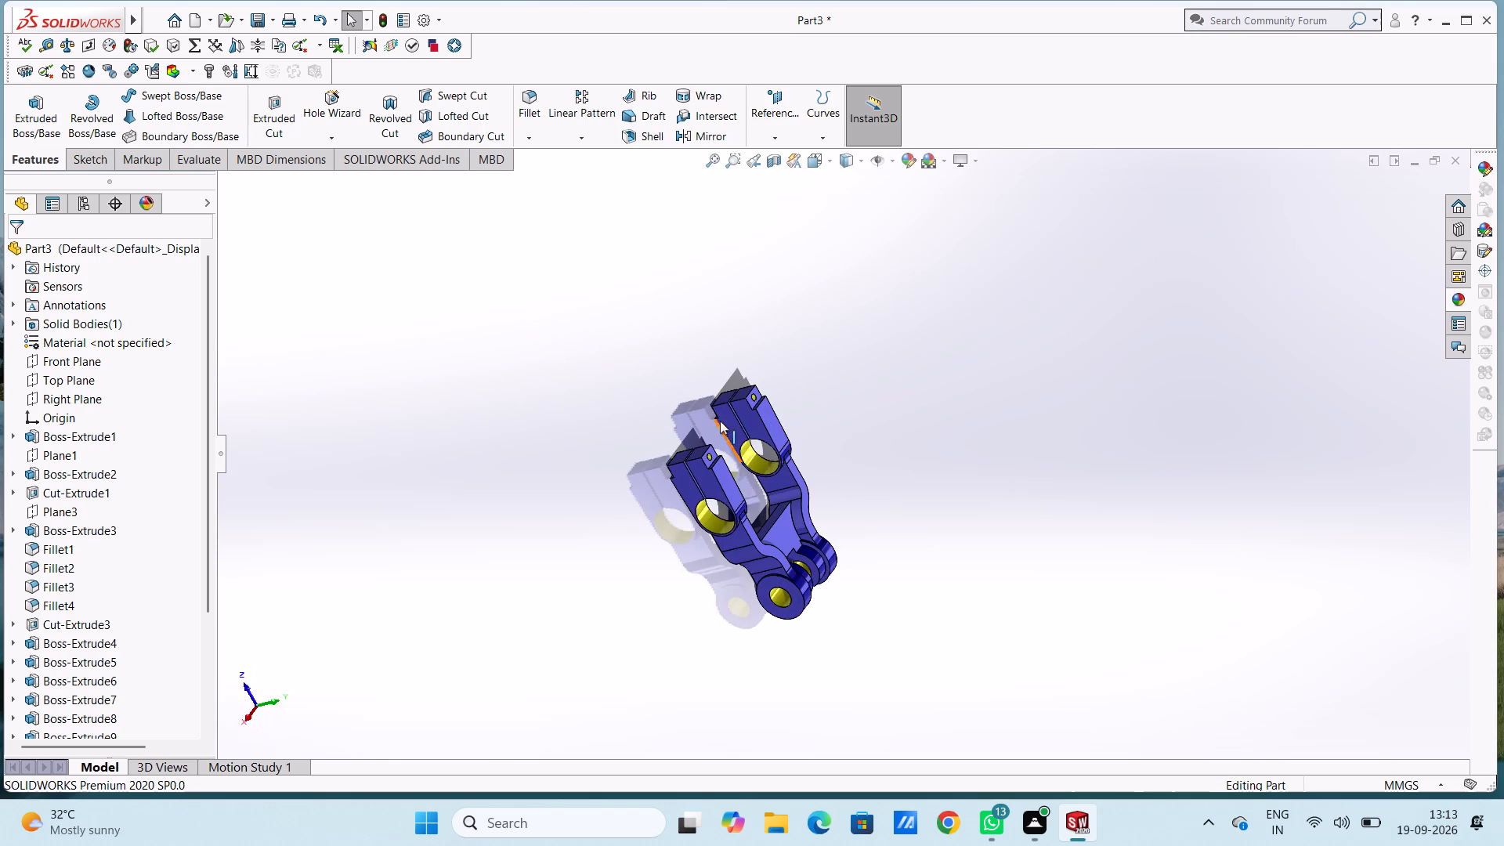
{"action": "middle_click_drag", "start_coordinate": [683, 396], "coordinate": [612, 392]}
{"action": "scroll", "coordinate": [746, 519], "scroll_direction": "down", "scroll_amount": 1}
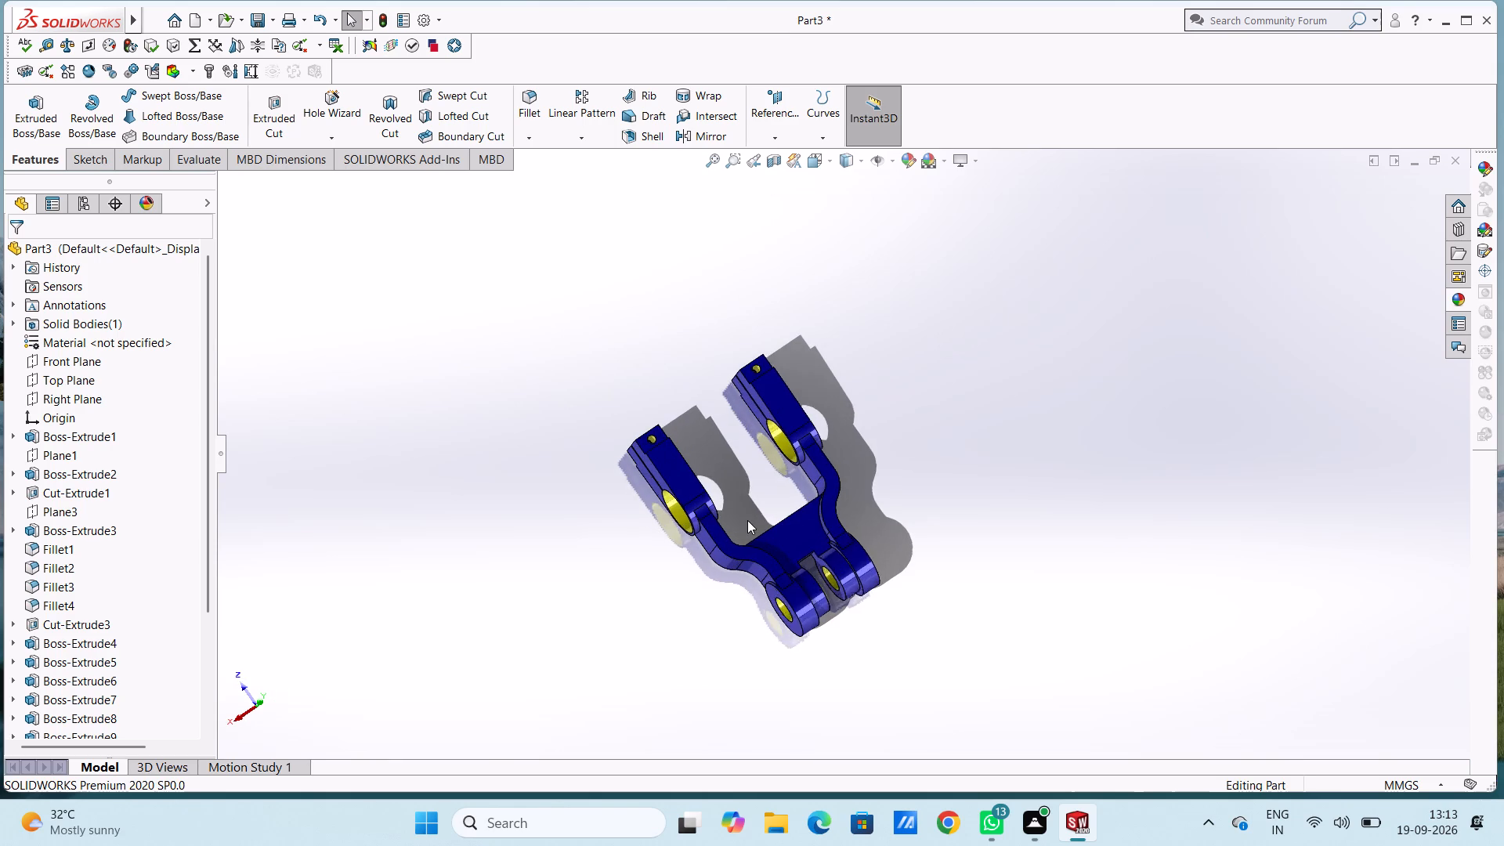
{"action": "scroll", "coordinate": [747, 520], "scroll_direction": "down", "scroll_amount": 3}
{"action": "middle_click_drag", "start_coordinate": [629, 586], "coordinate": [664, 575]}
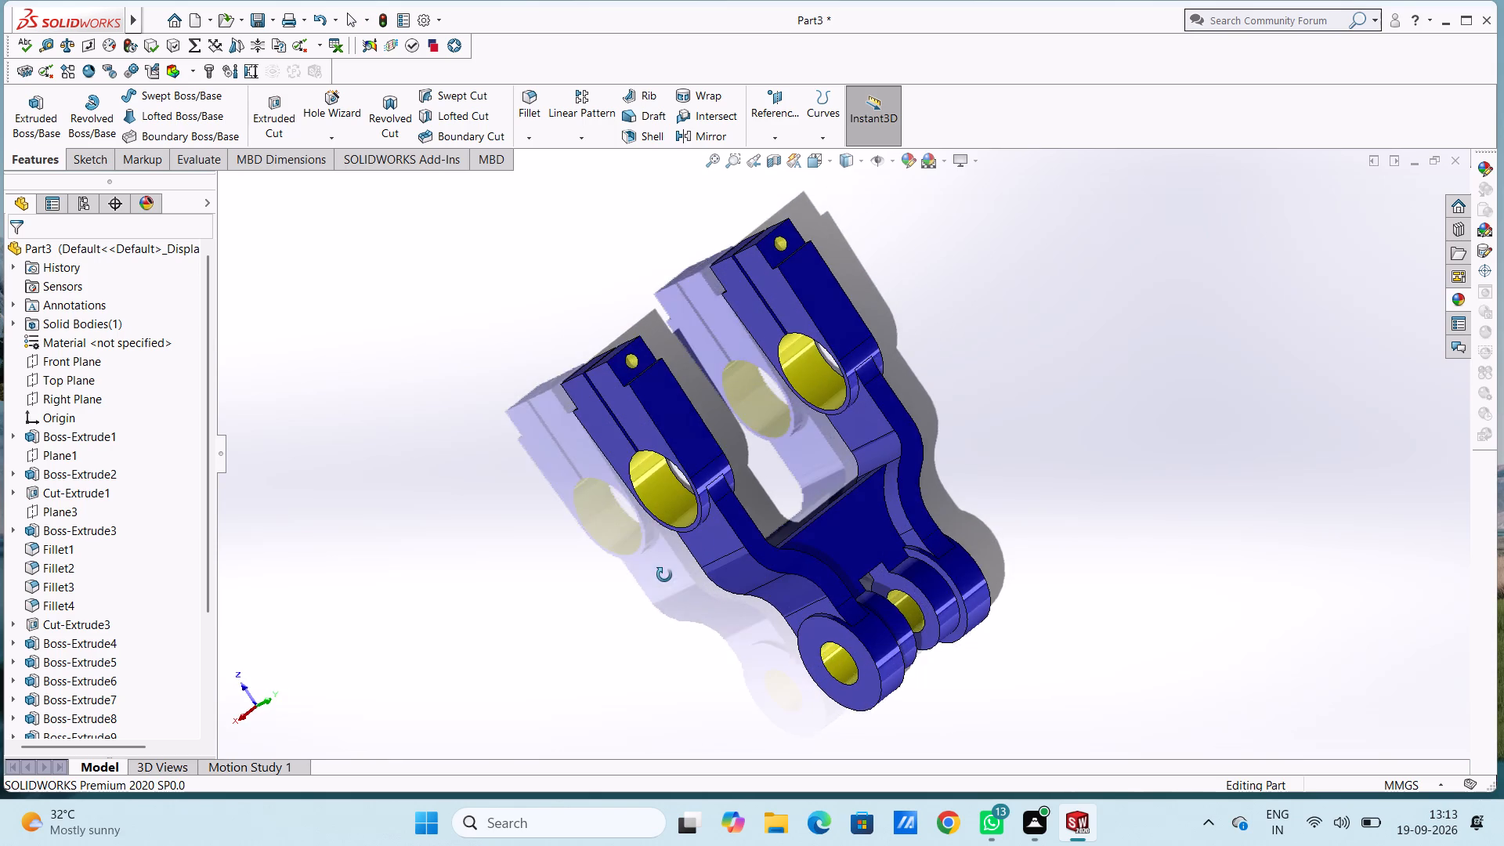
{"action": "middle_click_drag", "start_coordinate": [664, 575], "coordinate": [645, 578]}
{"action": "scroll", "coordinate": [627, 386], "scroll_direction": "up", "scroll_amount": 1}
{"action": "scroll", "coordinate": [754, 446], "scroll_direction": "down", "scroll_amount": 2}
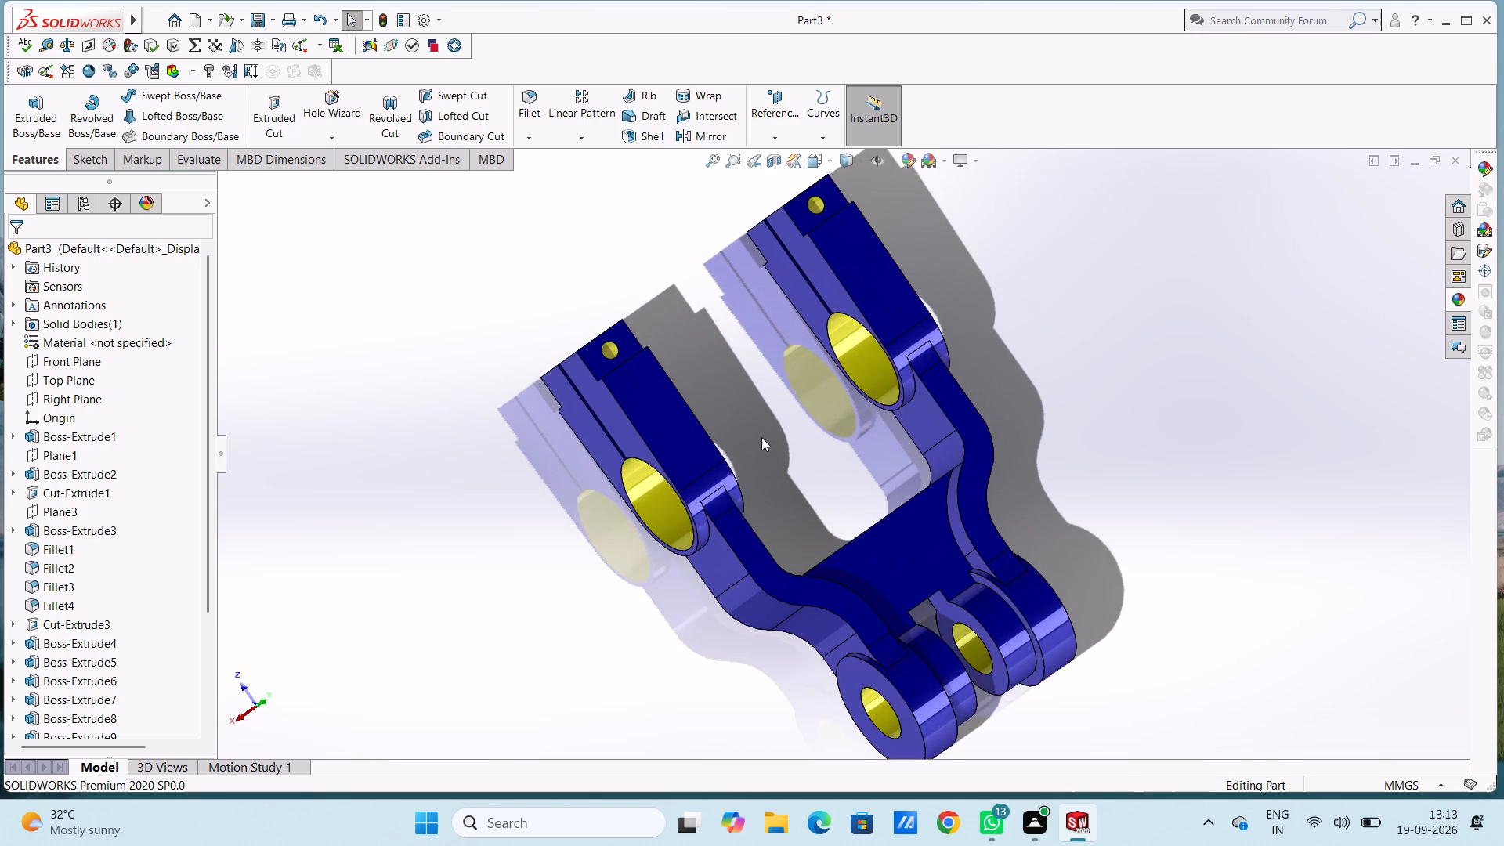
{"action": "scroll", "coordinate": [786, 425], "scroll_direction": "up", "scroll_amount": 1}
{"action": "middle_click_drag", "start_coordinate": [788, 424], "coordinate": [938, 389]}
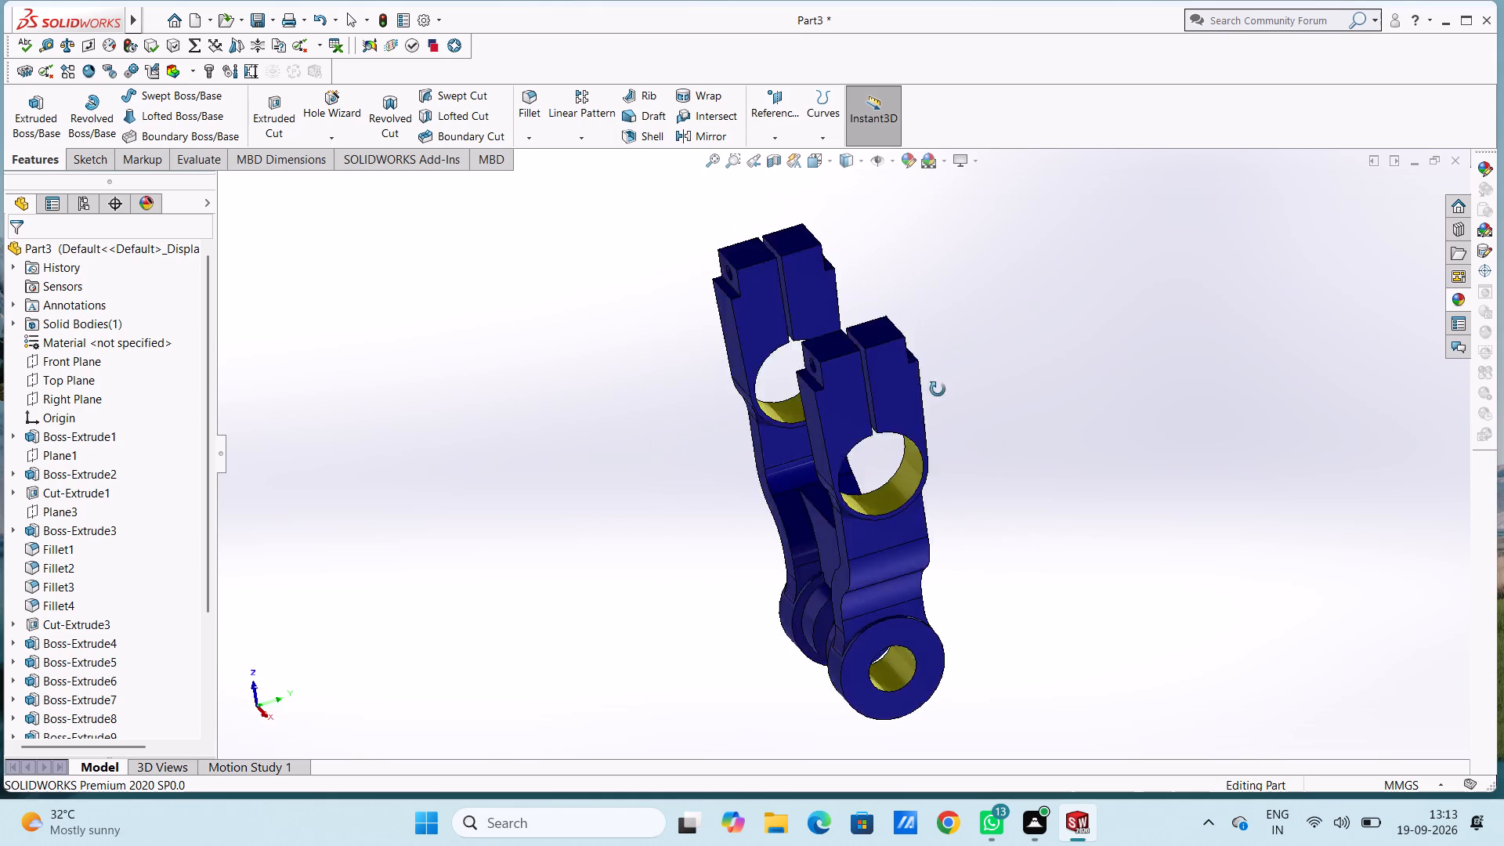
{"action": "middle_click_drag", "start_coordinate": [938, 389], "coordinate": [1031, 402]}
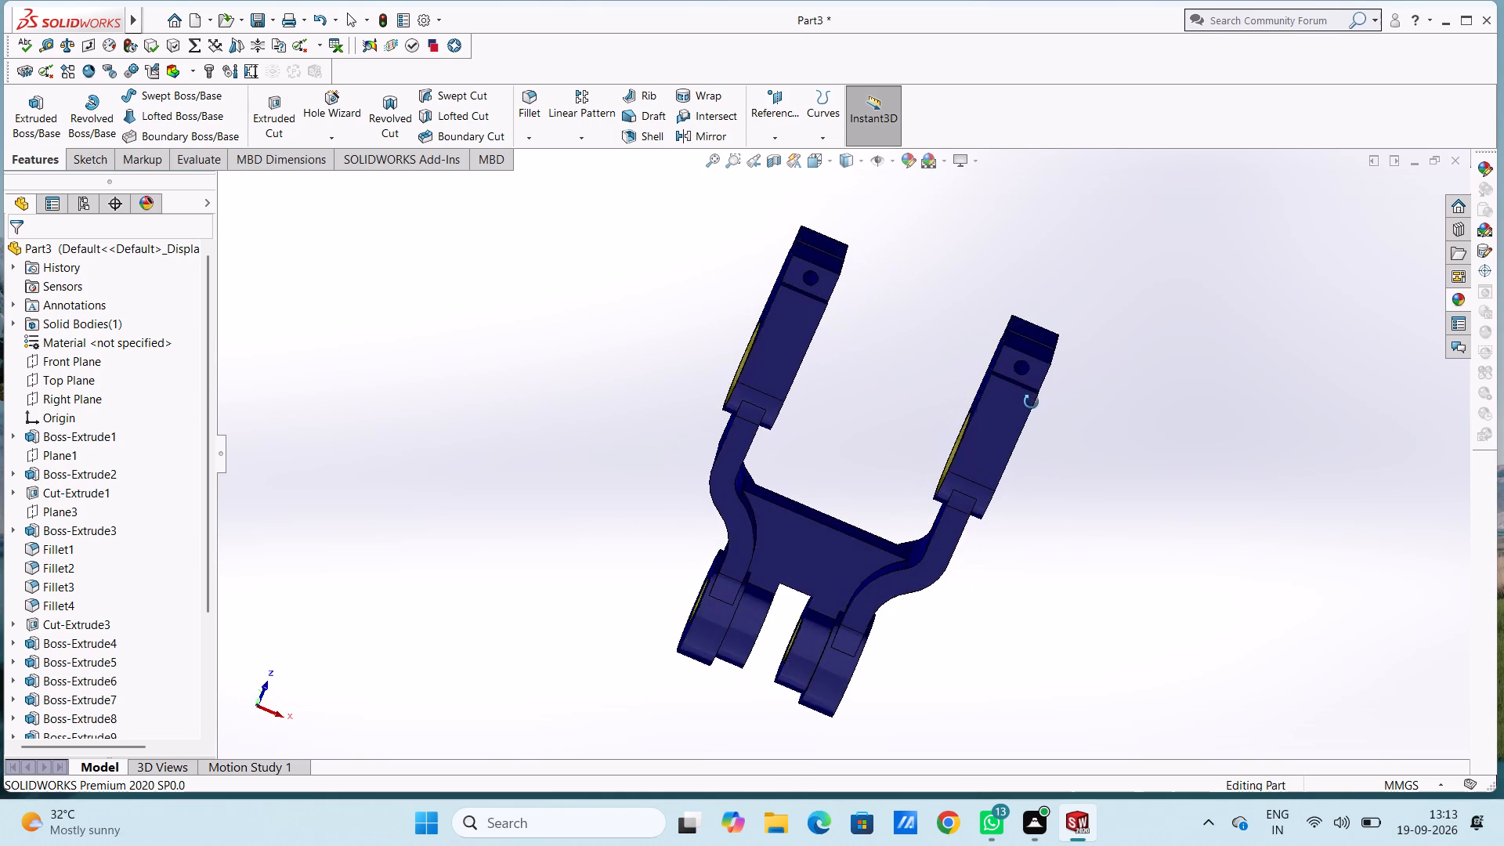
{"action": "middle_click_drag", "start_coordinate": [1031, 402], "coordinate": [949, 420]}
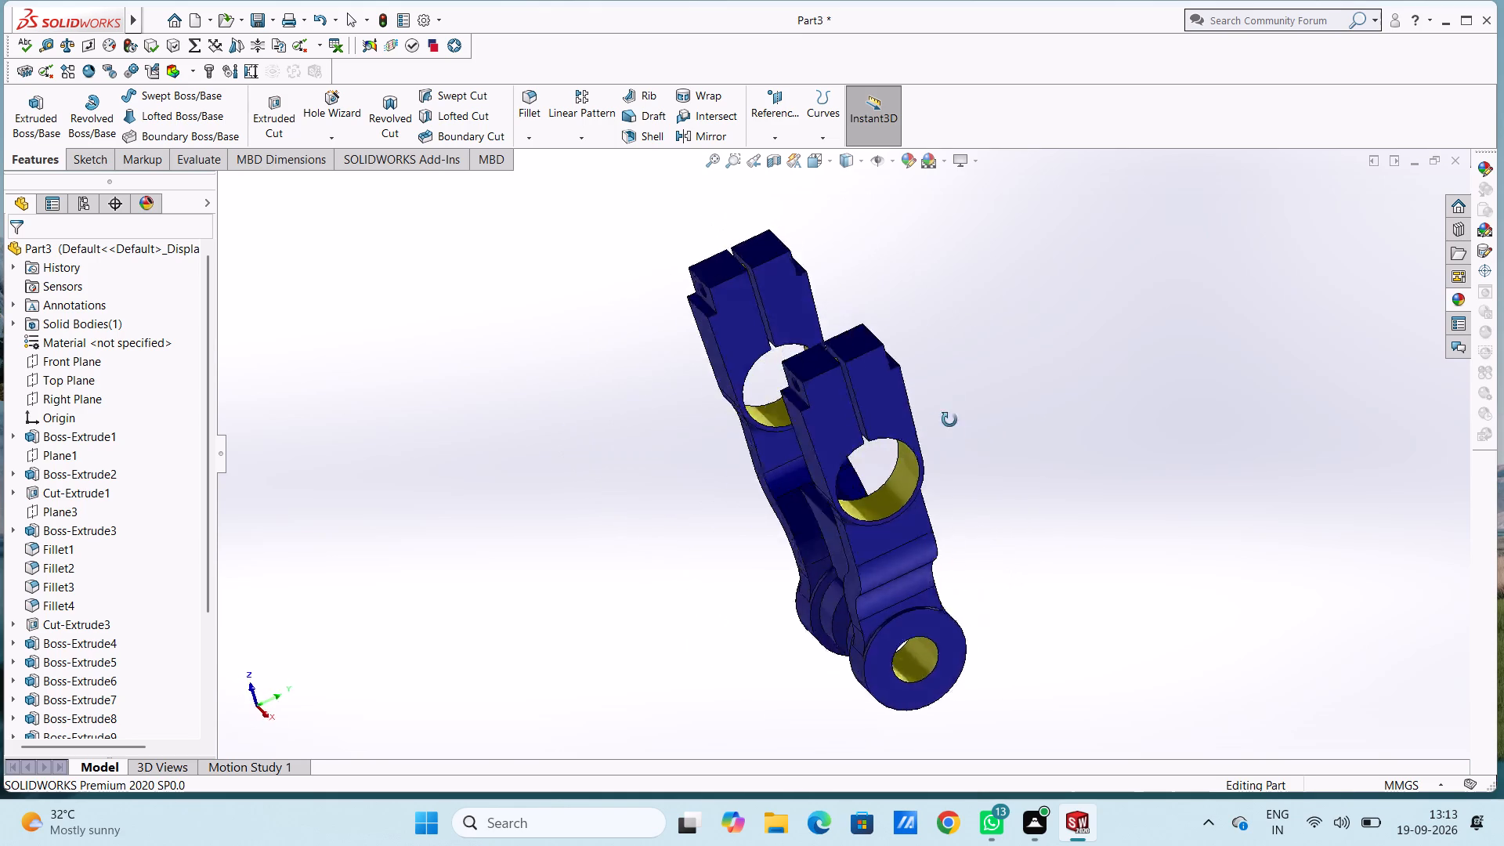
Colour the inner faces of the two uncoloured 3 mm bolt holes on the far side of the clamp ends yellow.
{"action": "middle_click_drag", "start_coordinate": [949, 420], "coordinate": [1032, 385]}
{"action": "middle_click", "coordinate": [1035, 383]}
{"action": "scroll", "coordinate": [1026, 317], "scroll_direction": "down", "scroll_amount": 3}
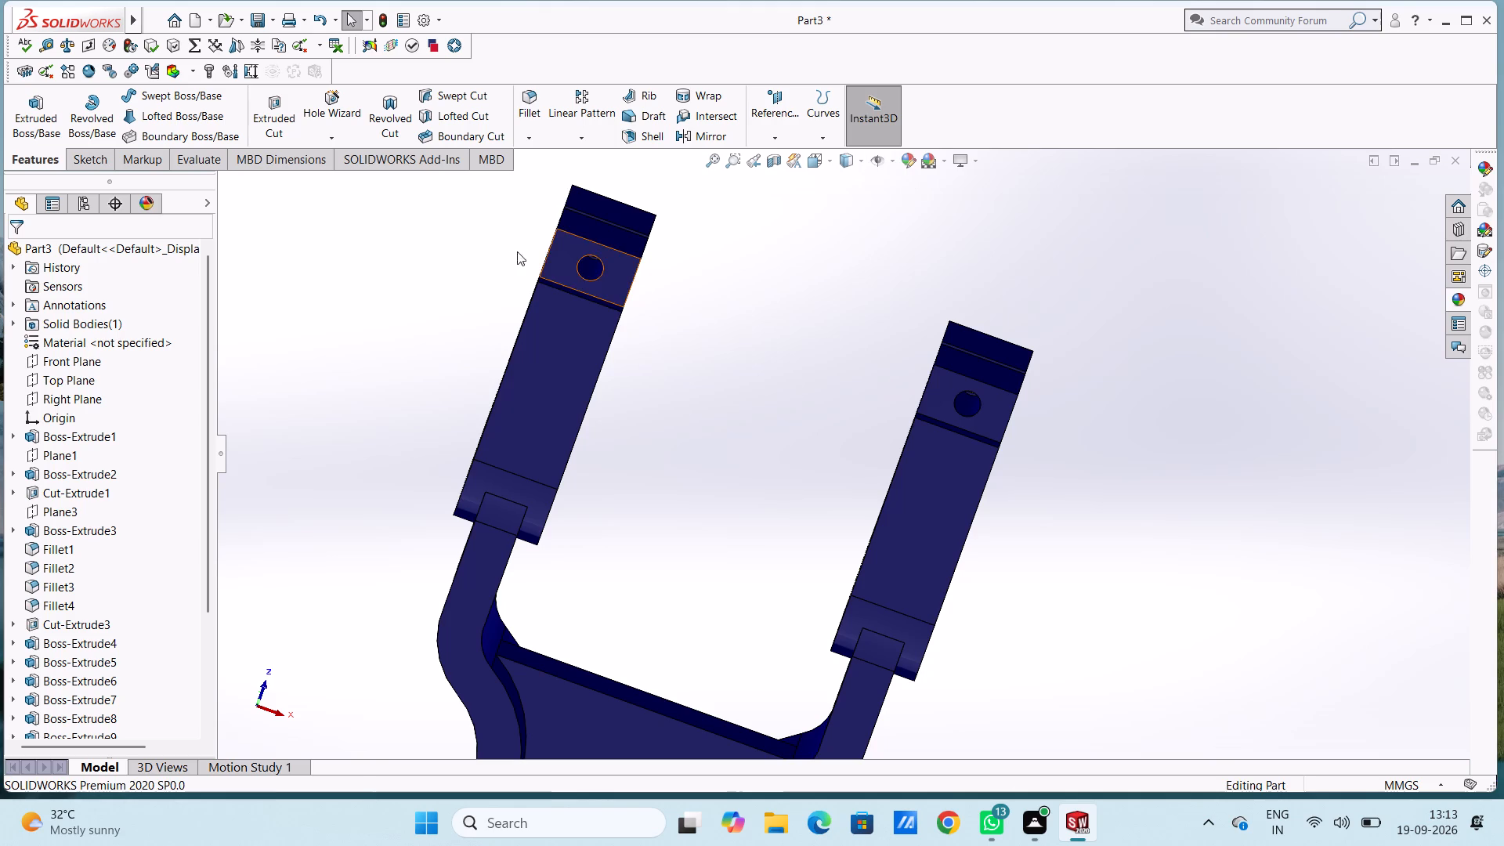
{"action": "left_click", "coordinate": [584, 271]}
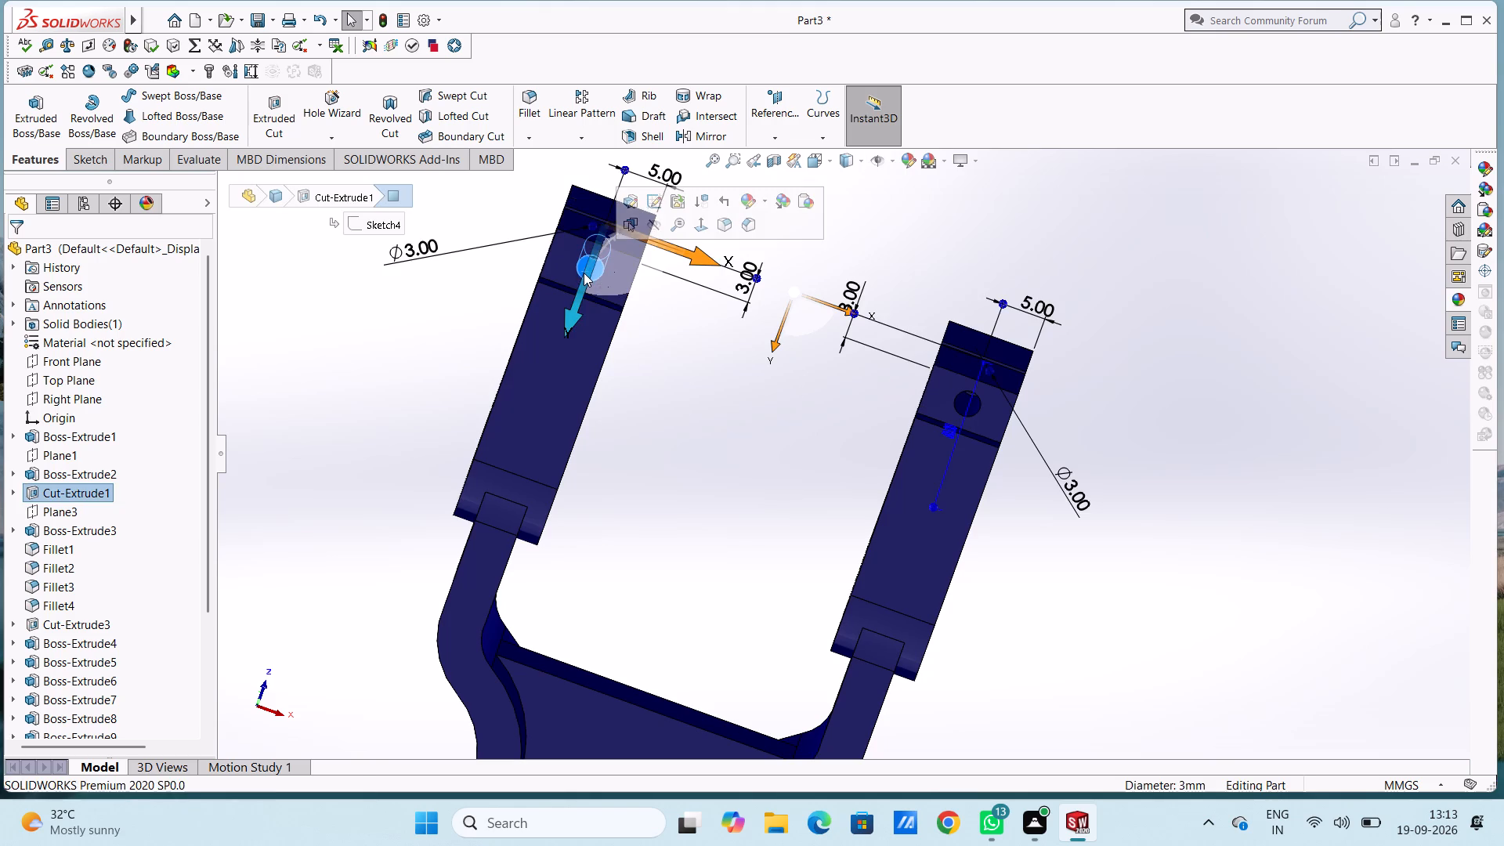
{"action": "left_click", "coordinate": [910, 162]}
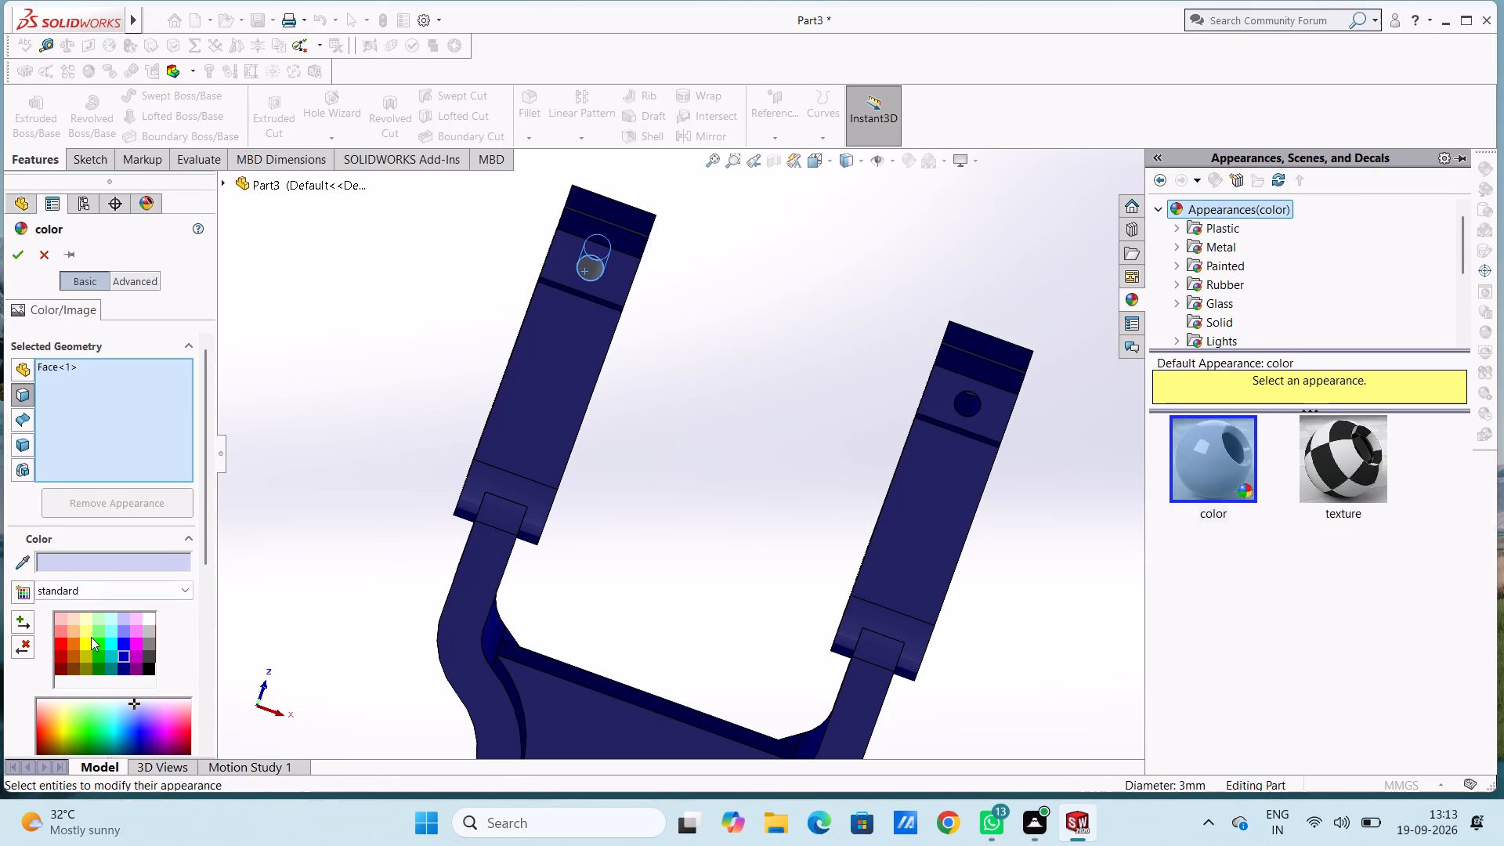
{"action": "left_click", "coordinate": [82, 635]}
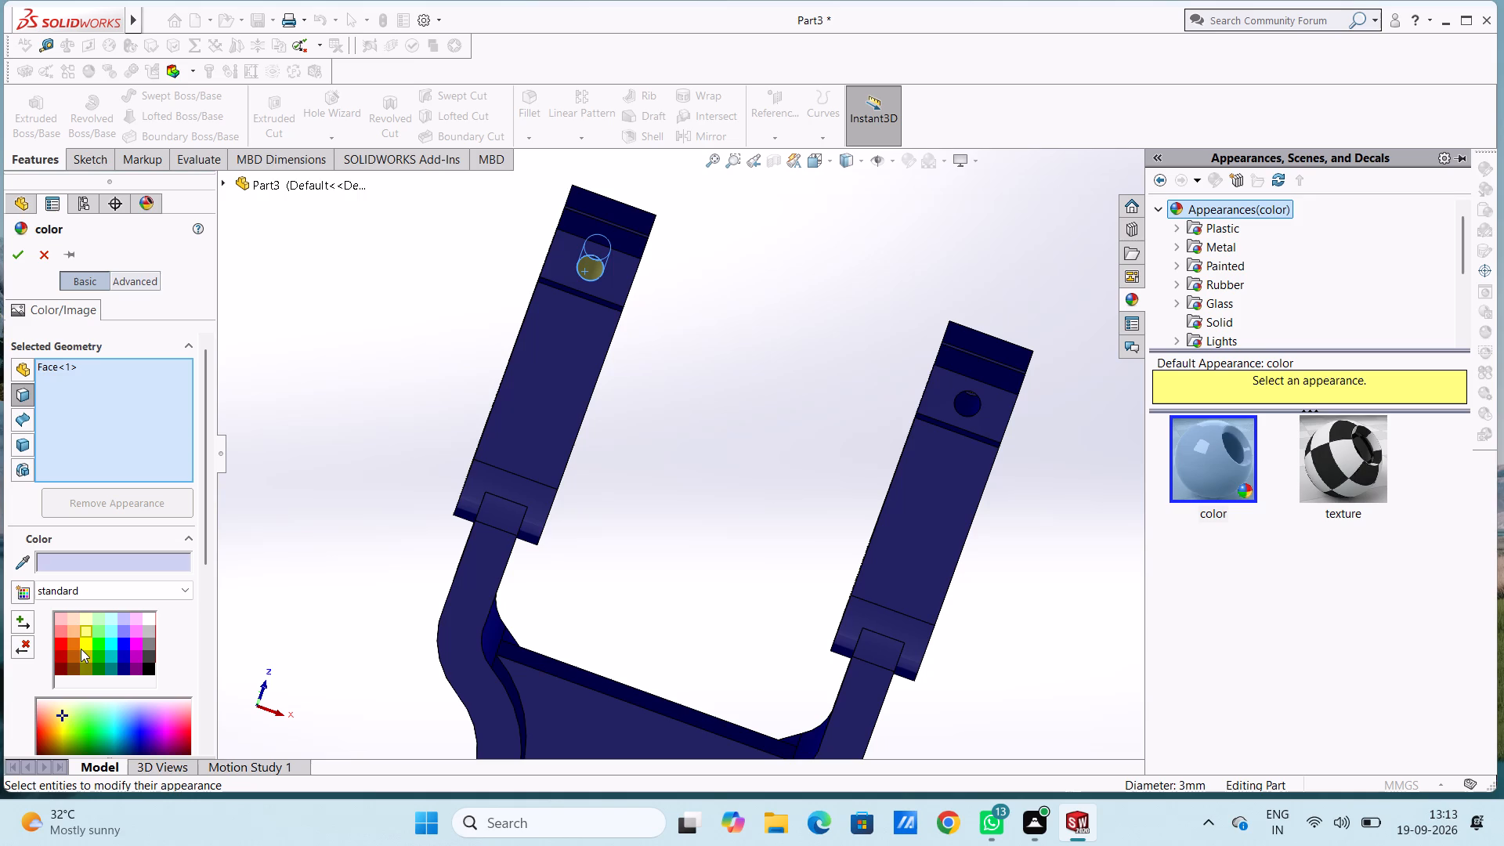
{"action": "left_click", "coordinate": [81, 649]}
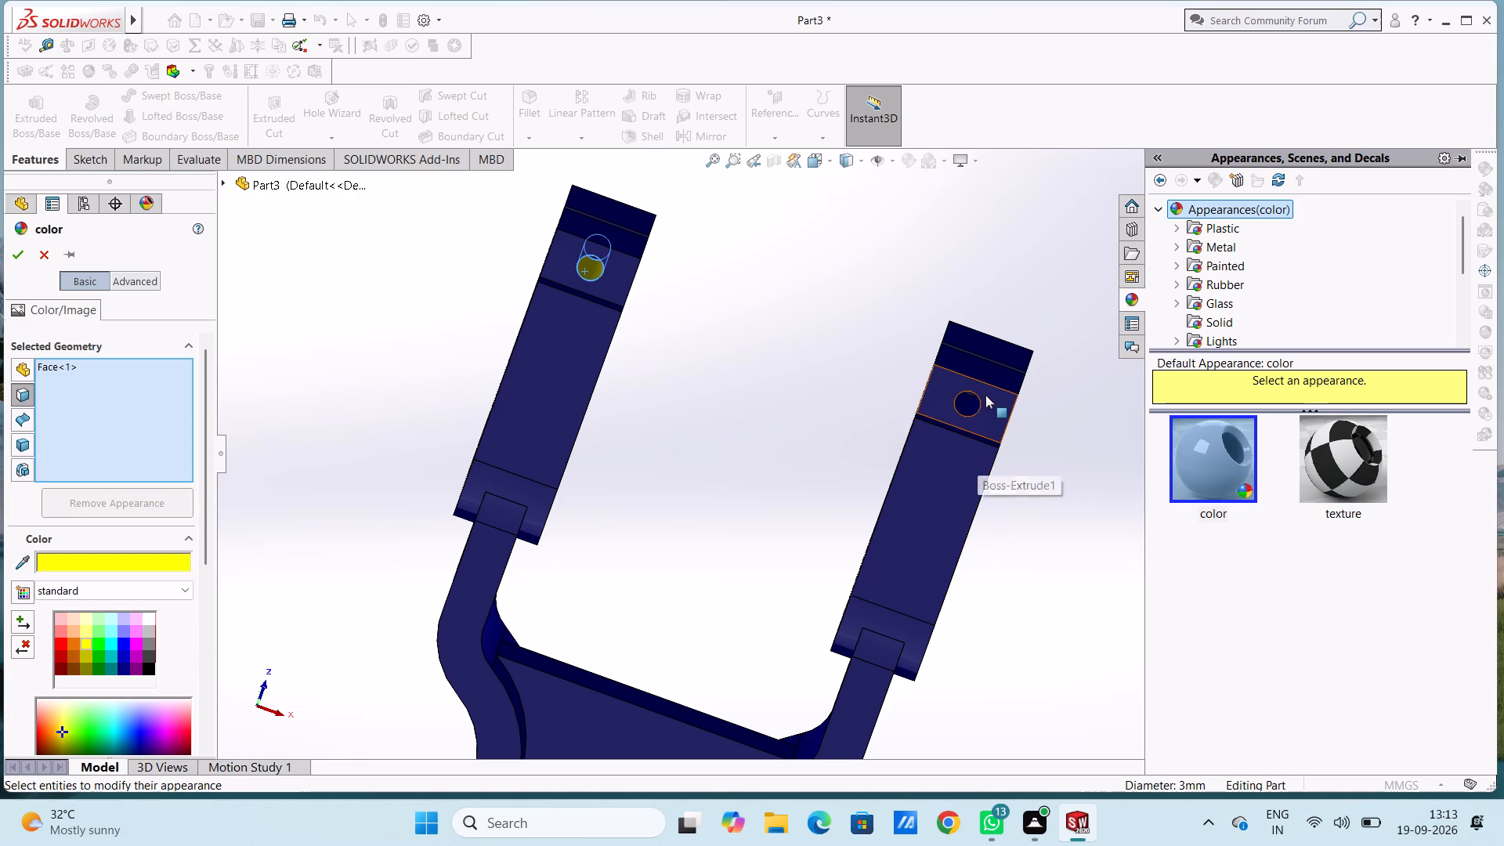
{"action": "left_click", "coordinate": [965, 402]}
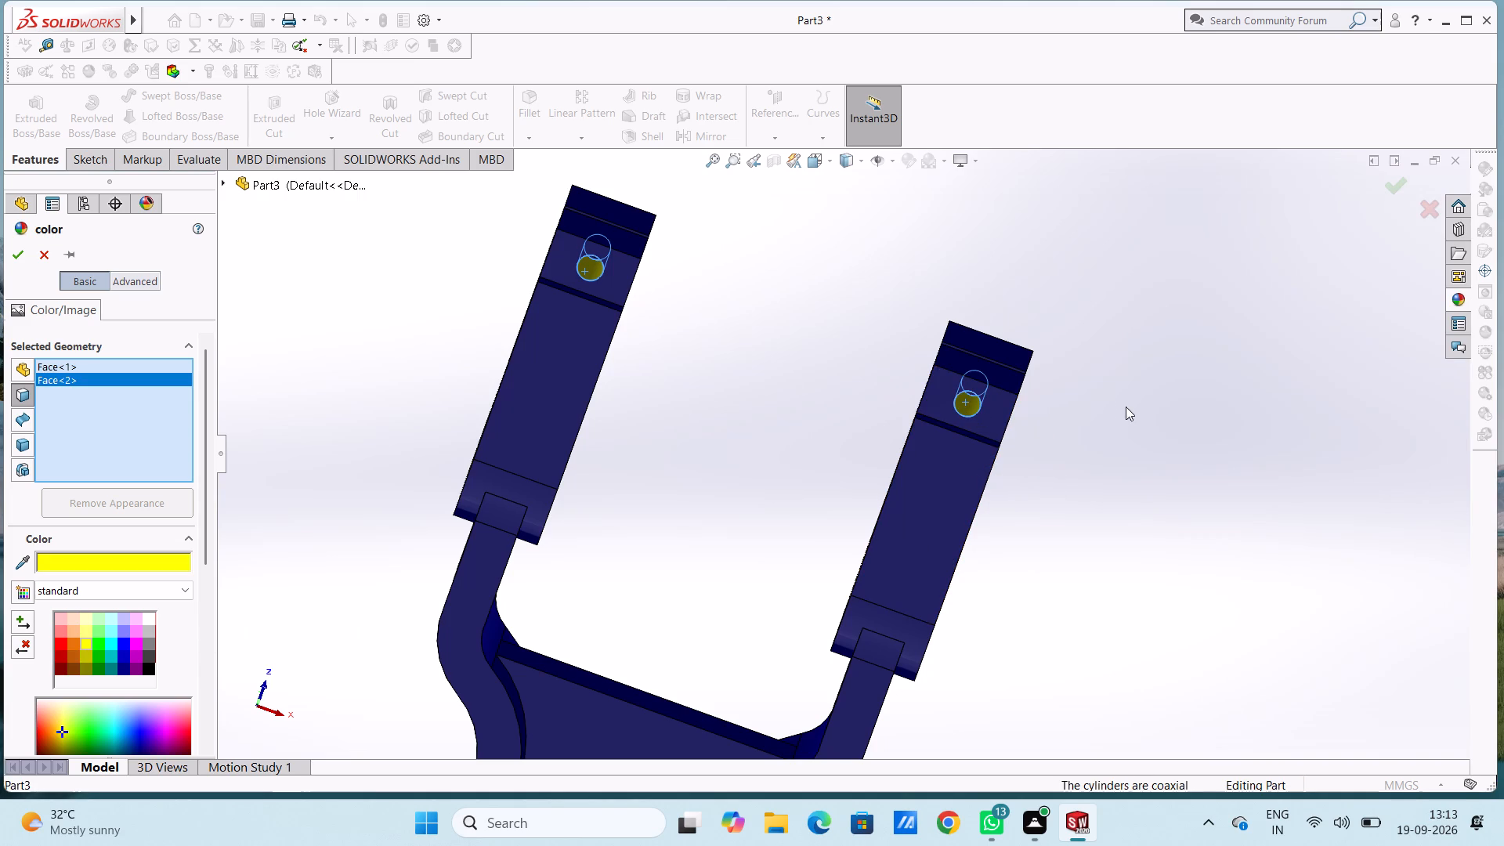
{"action": "middle_click_drag", "start_coordinate": [1125, 407], "coordinate": [1047, 500]}
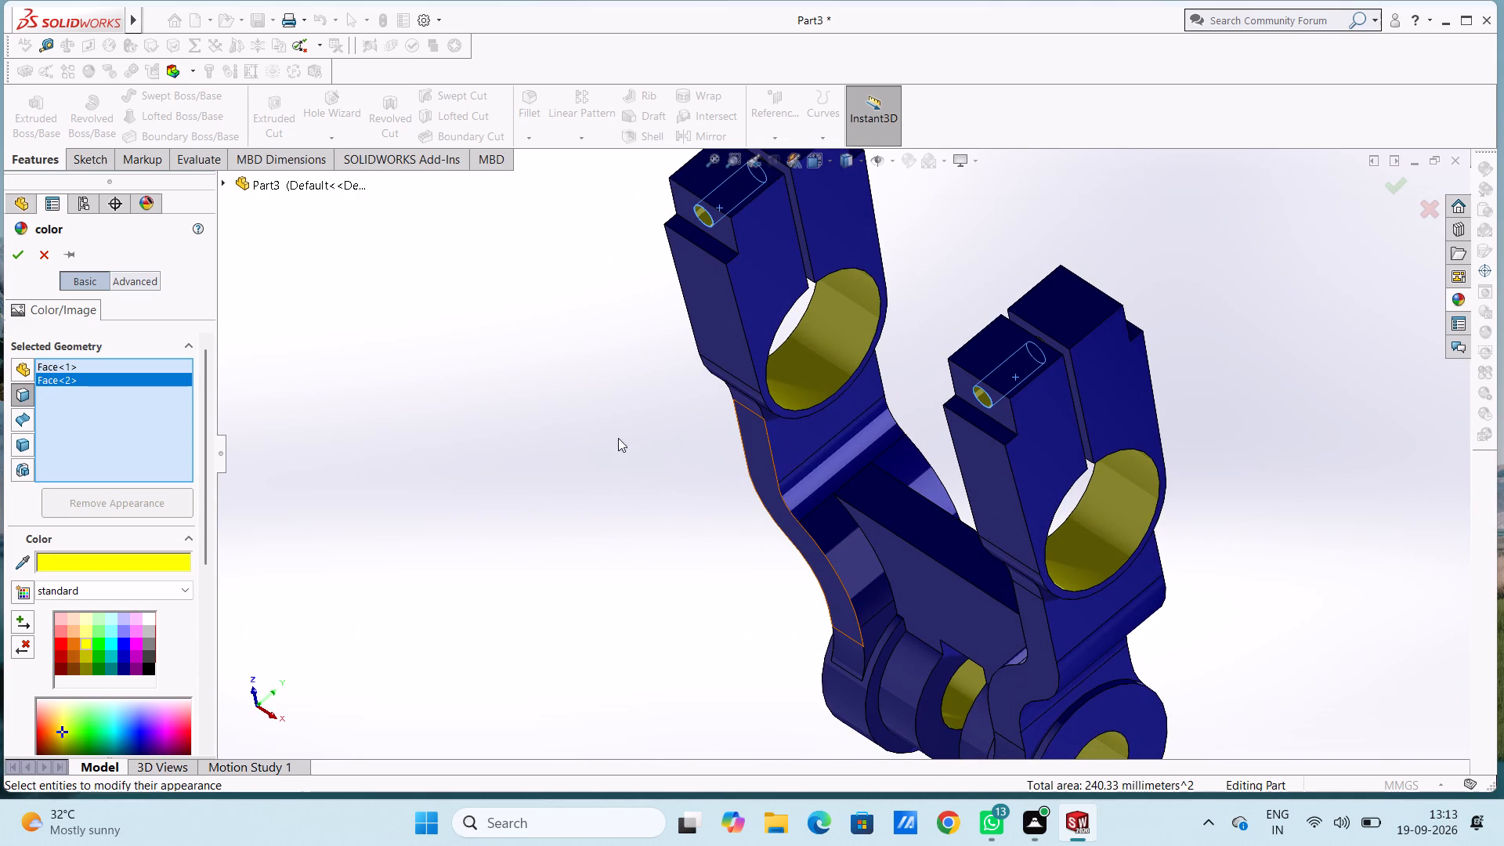
{"action": "left_click", "coordinate": [16, 257]}
{"action": "left_click", "coordinate": [537, 406]}
Examine the recoloured bracket from several angles, including the bolt holes on both sides of the clamp ends, the bores and the bosses.
{"action": "middle_click_drag", "start_coordinate": [599, 381], "coordinate": [519, 446]}
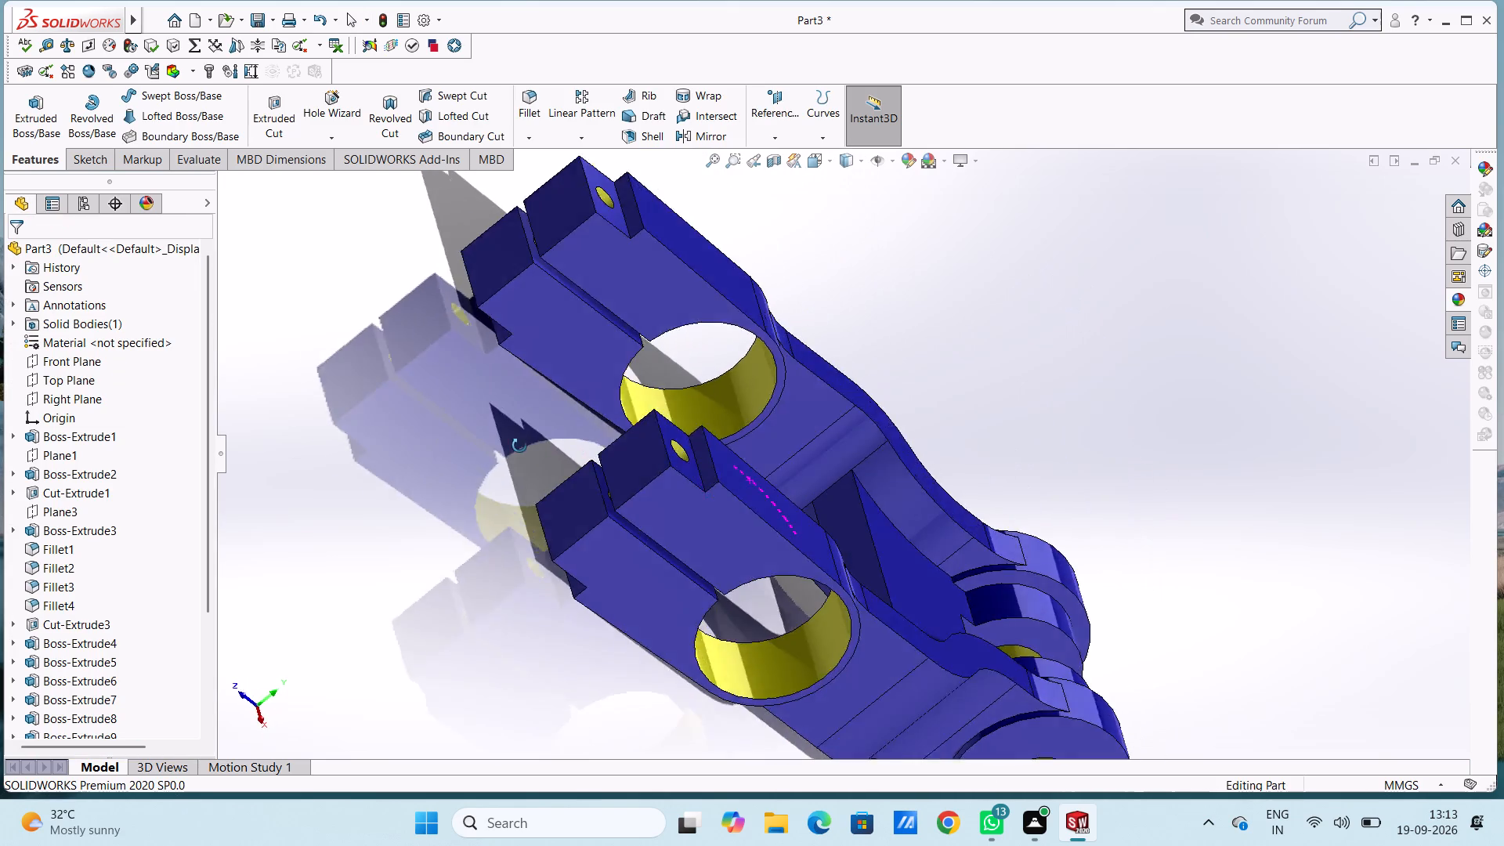
{"action": "middle_click_drag", "start_coordinate": [519, 446], "coordinate": [517, 447]}
{"action": "scroll", "coordinate": [517, 447], "scroll_direction": "up", "scroll_amount": 3}
{"action": "middle_click_drag", "start_coordinate": [997, 402], "coordinate": [935, 391]}
{"action": "scroll", "coordinate": [997, 402], "scroll_direction": "up", "scroll_amount": 1}
{"action": "middle_click_drag", "start_coordinate": [949, 392], "coordinate": [920, 403]}
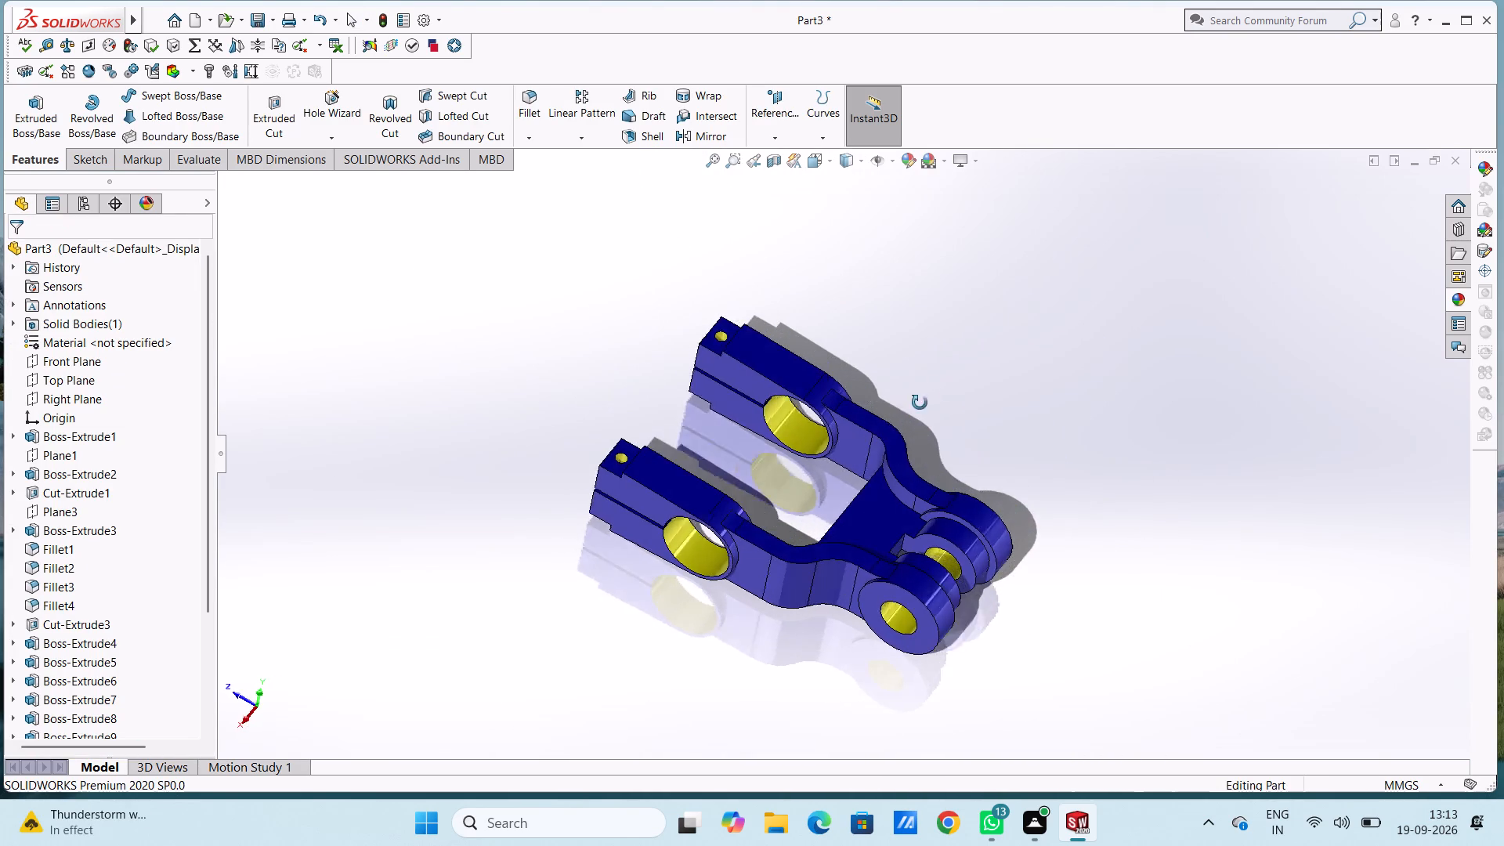
{"action": "middle_click_drag", "start_coordinate": [920, 403], "coordinate": [893, 427]}
{"action": "middle_click_drag", "start_coordinate": [1133, 220], "coordinate": [1218, 317]}
{"action": "middle_click_drag", "start_coordinate": [949, 300], "coordinate": [883, 297]}
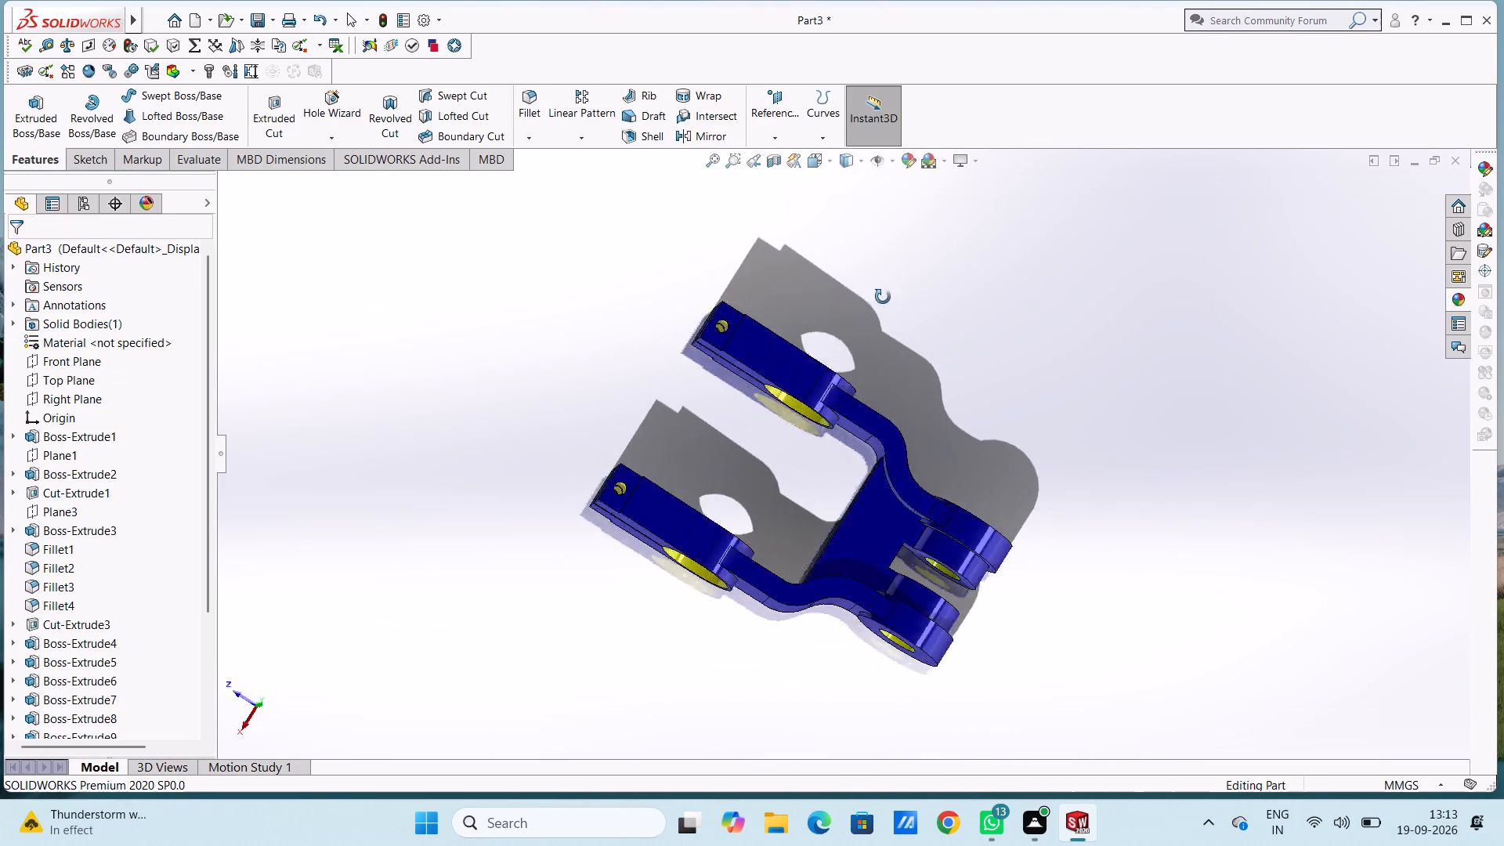
{"action": "middle_click_drag", "start_coordinate": [883, 297], "coordinate": [853, 281]}
{"action": "middle_click_drag", "start_coordinate": [901, 280], "coordinate": [938, 263]}
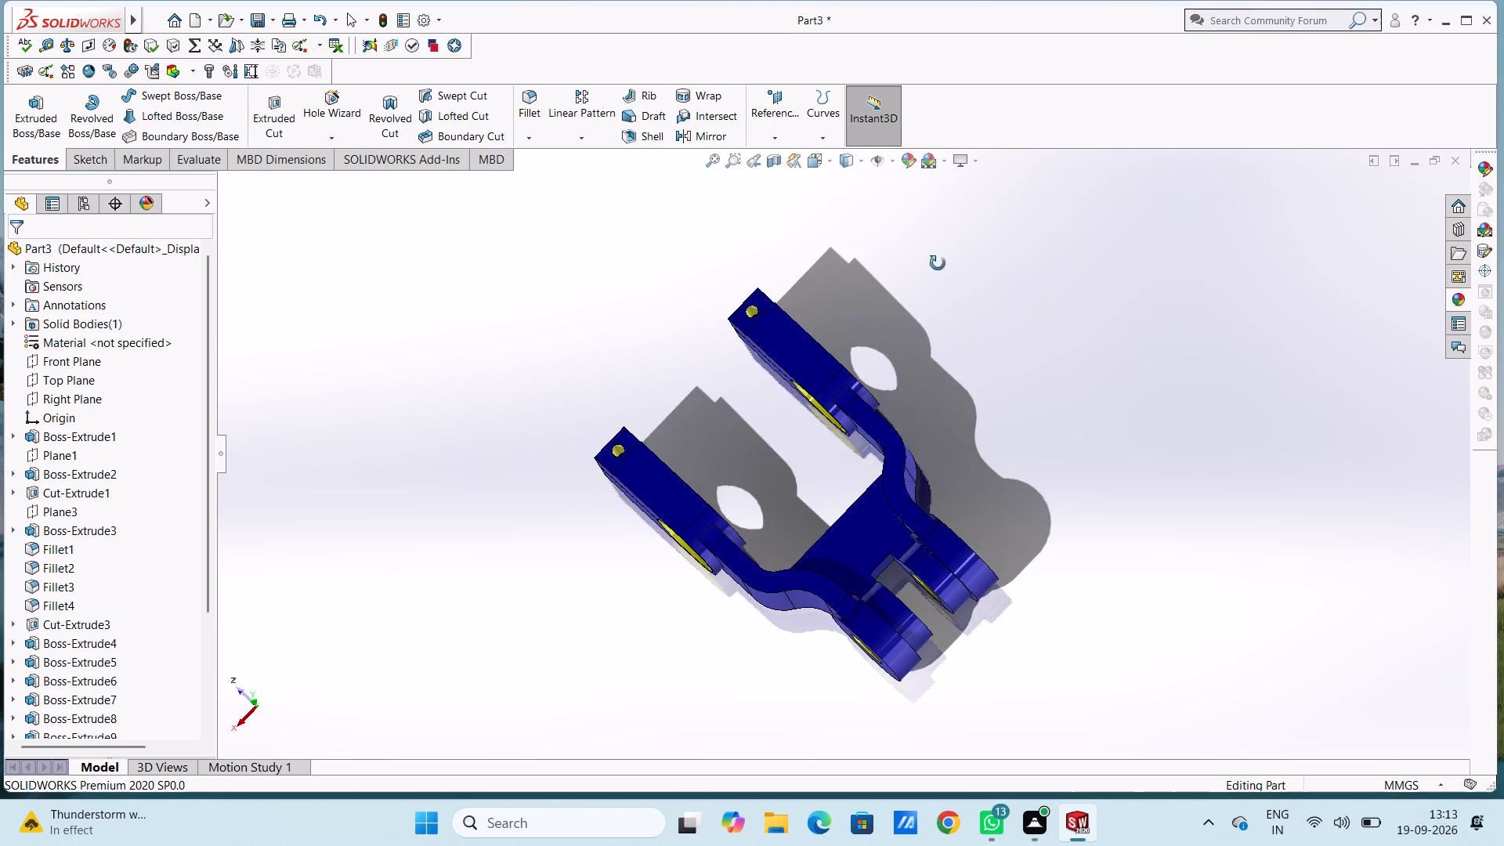
{"action": "middle_click_drag", "start_coordinate": [938, 263], "coordinate": [1041, 325]}
{"action": "middle_click_drag", "start_coordinate": [628, 502], "coordinate": [627, 488]}
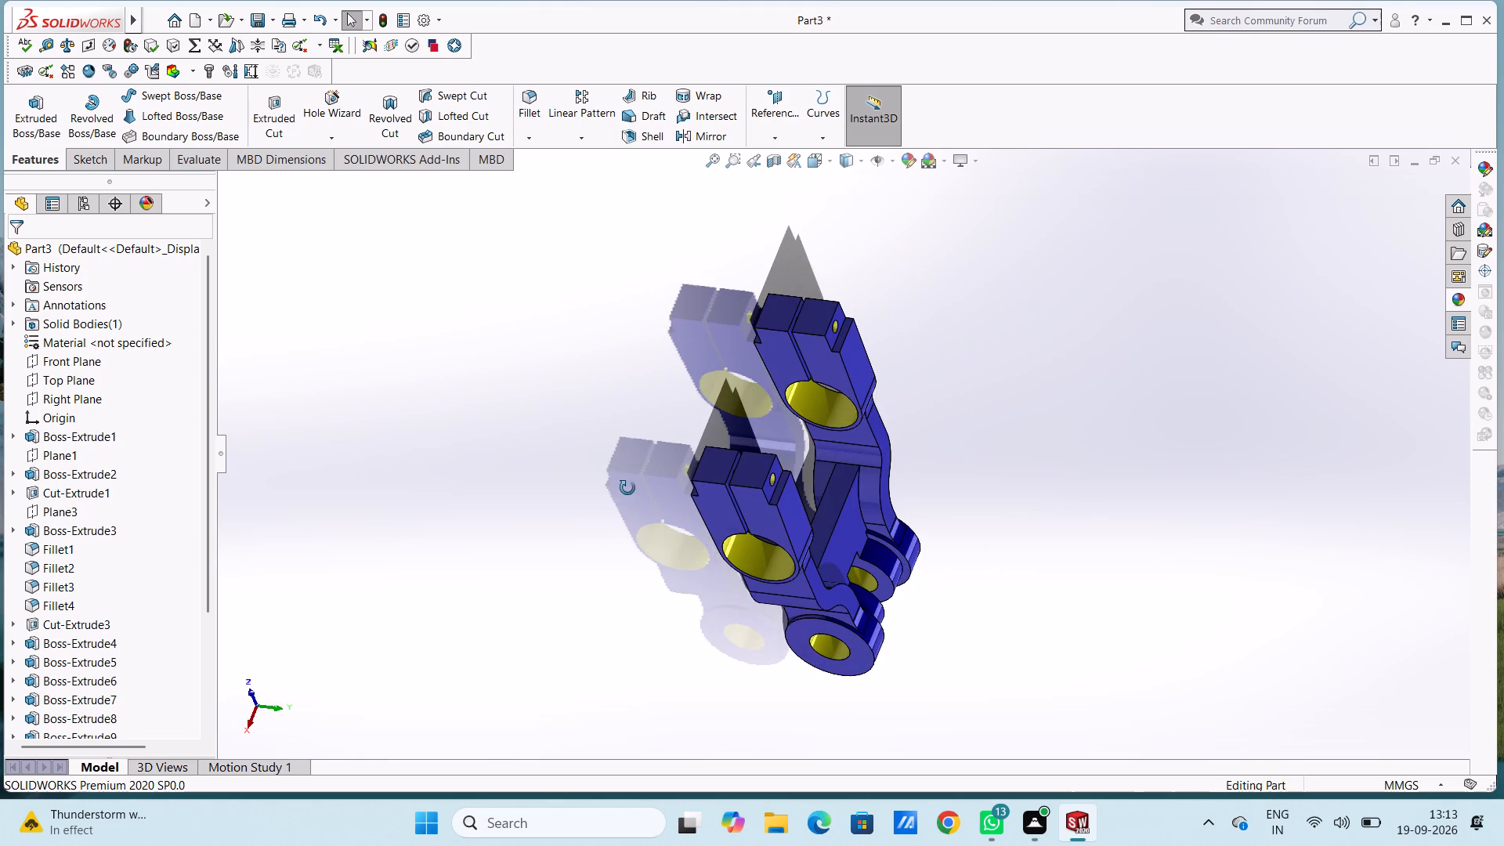
{"action": "middle_click_drag", "start_coordinate": [627, 488], "coordinate": [599, 380]}
{"action": "middle_click_drag", "start_coordinate": [631, 461], "coordinate": [566, 408]}
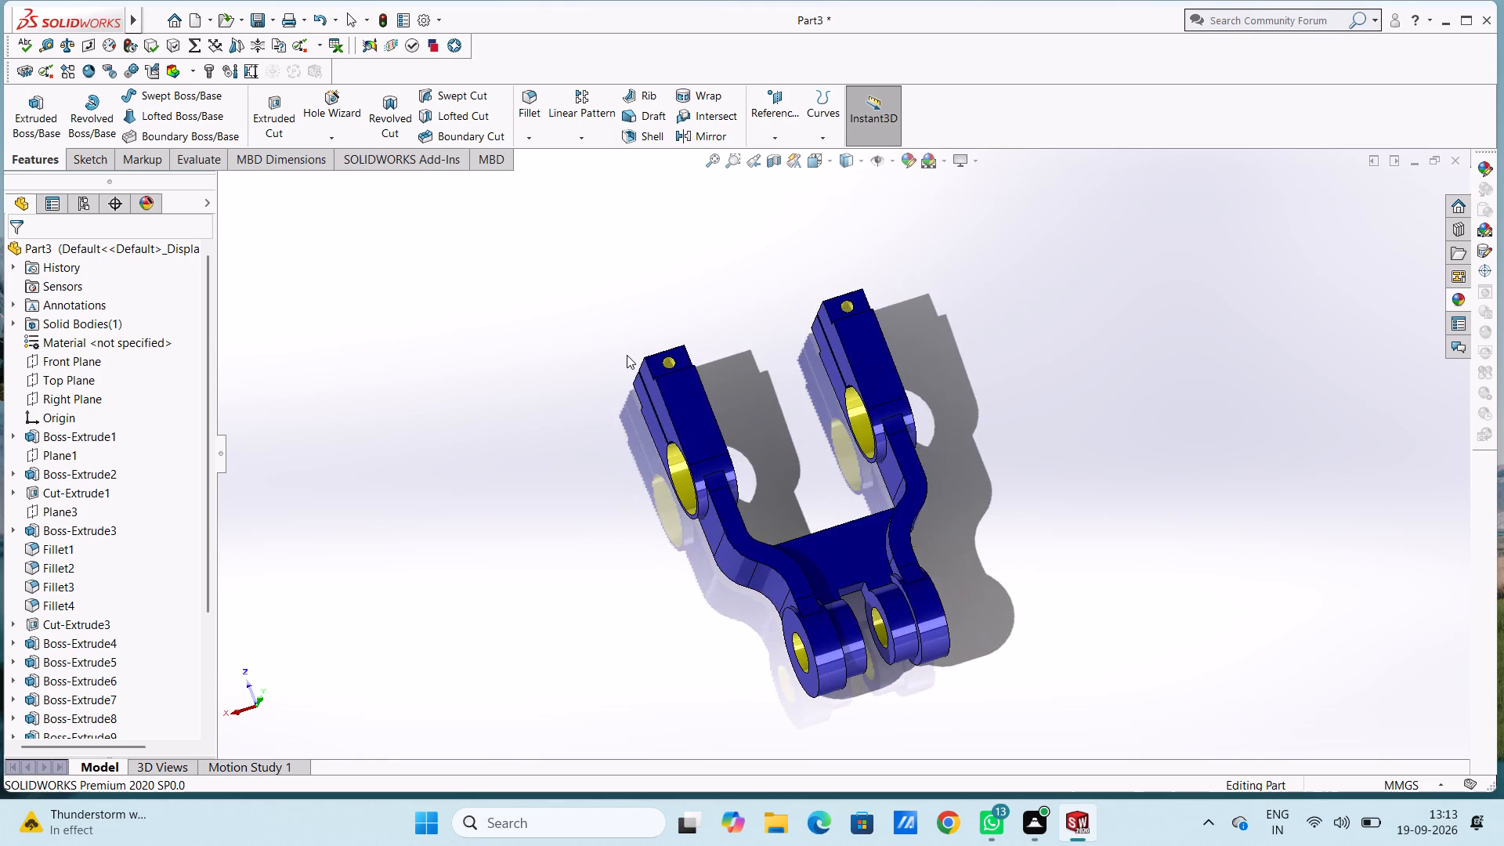
{"action": "middle_click_drag", "start_coordinate": [625, 358], "coordinate": [530, 414]}
{"action": "middle_click_drag", "start_coordinate": [573, 284], "coordinate": [616, 367]}
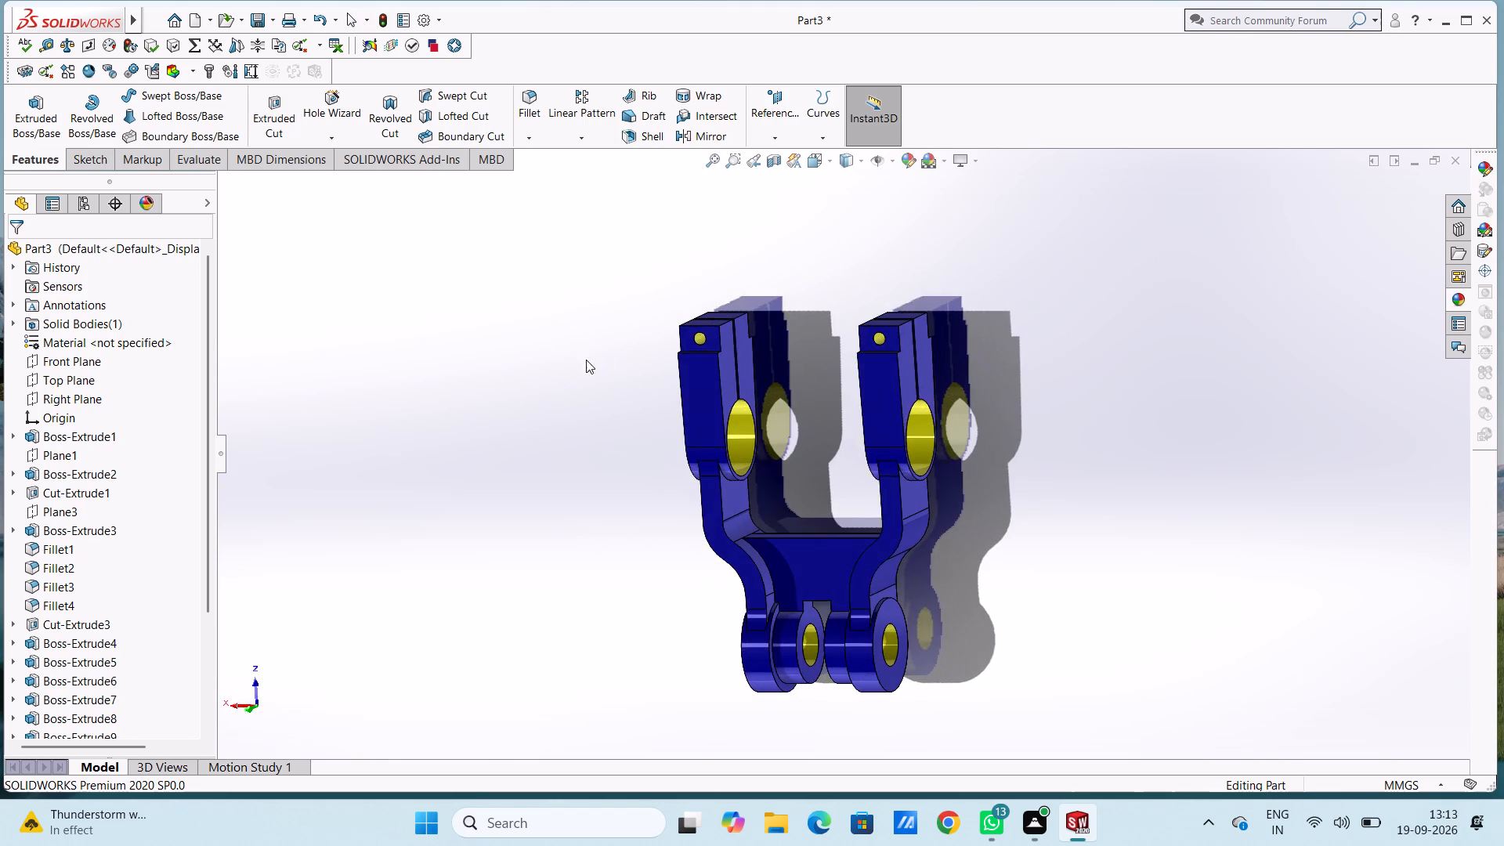
{"action": "middle_click_drag", "start_coordinate": [586, 360], "coordinate": [651, 306]}
{"action": "middle_click_drag", "start_coordinate": [576, 375], "coordinate": [548, 314]}
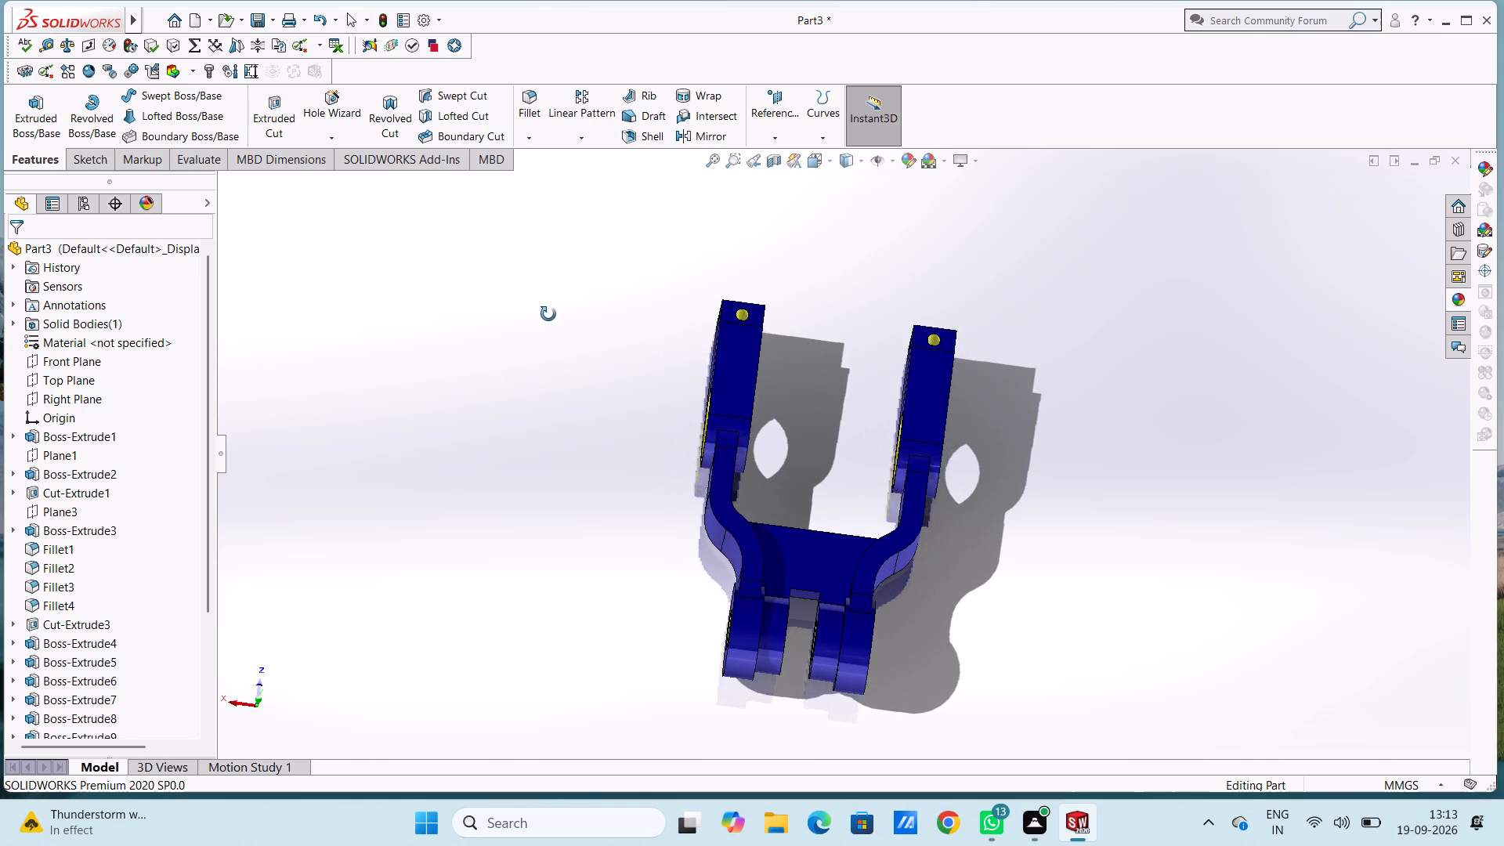
{"action": "middle_click_drag", "start_coordinate": [548, 314], "coordinate": [542, 314]}
{"action": "middle_click_drag", "start_coordinate": [615, 364], "coordinate": [546, 340]}
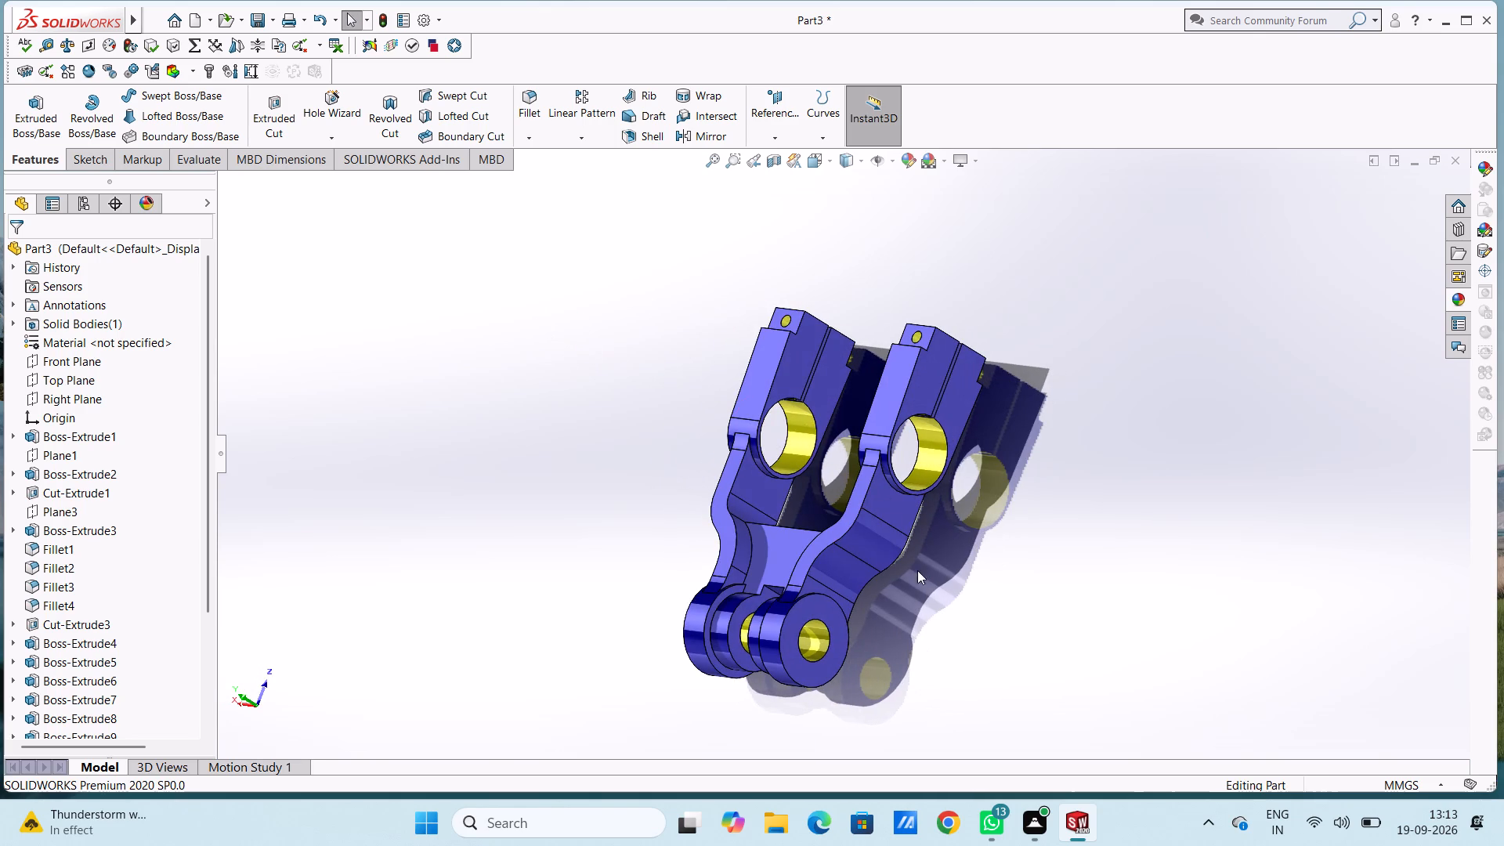
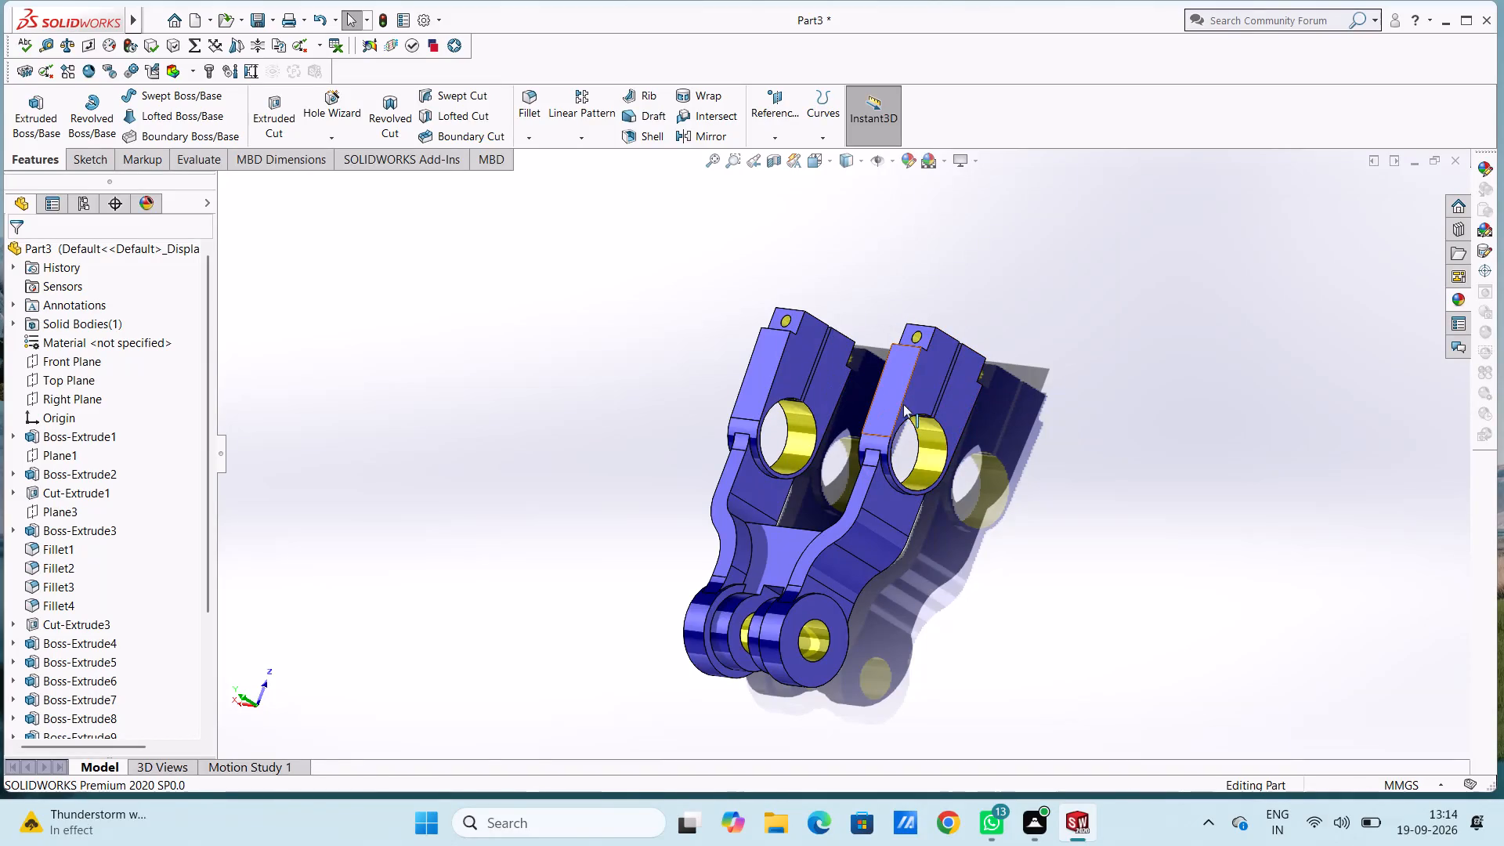
Examine the coloured bracket from several angles, including the clamp arms, the bolt holes, the large bores and the boss ends.
{"action": "middle_click_drag", "start_coordinate": [617, 385], "coordinate": [632, 417]}
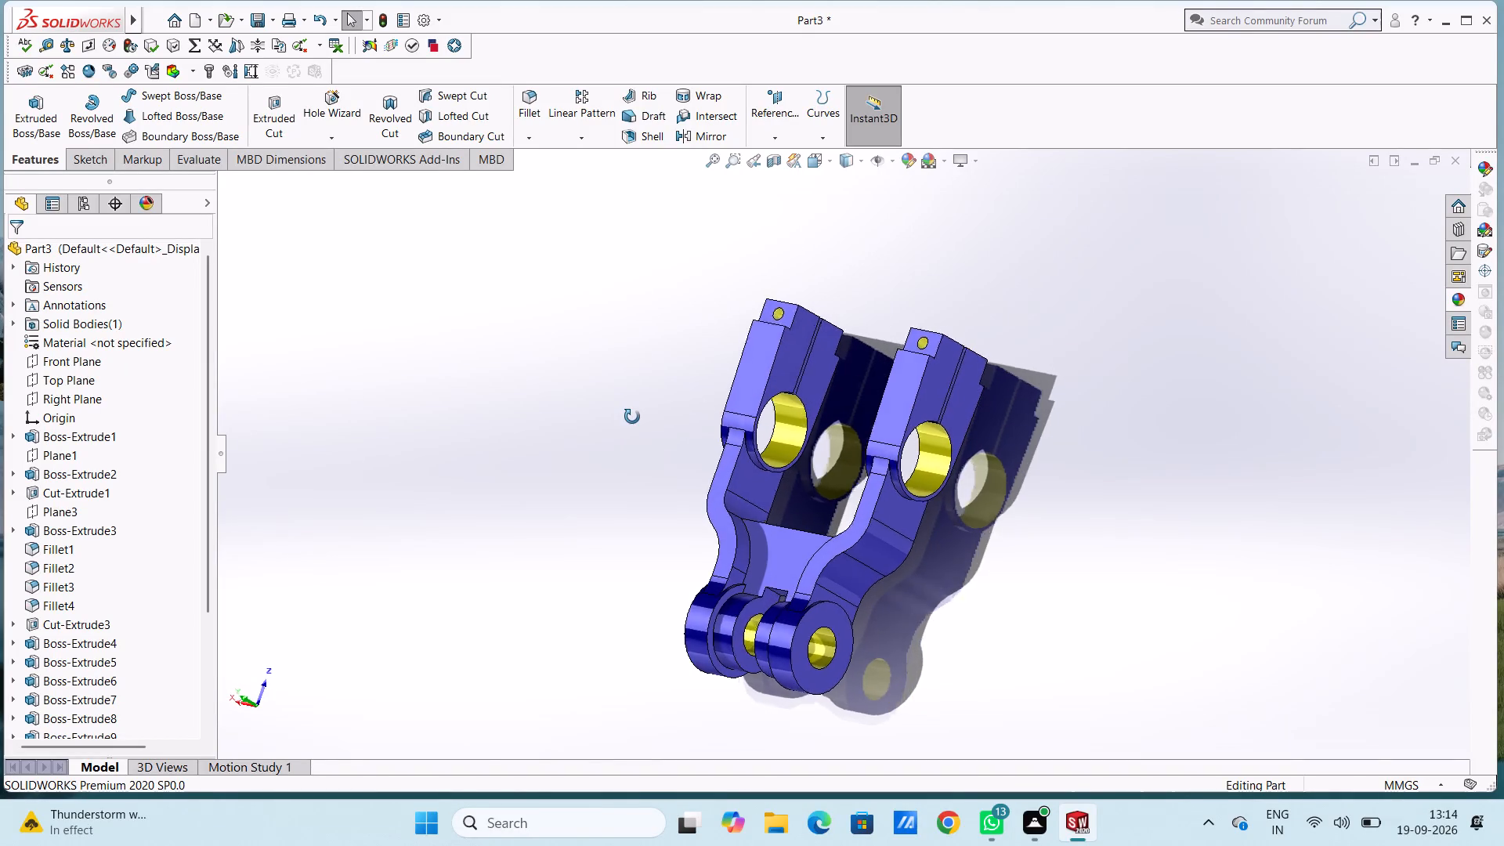
{"action": "middle_click_drag", "start_coordinate": [632, 417], "coordinate": [636, 421]}
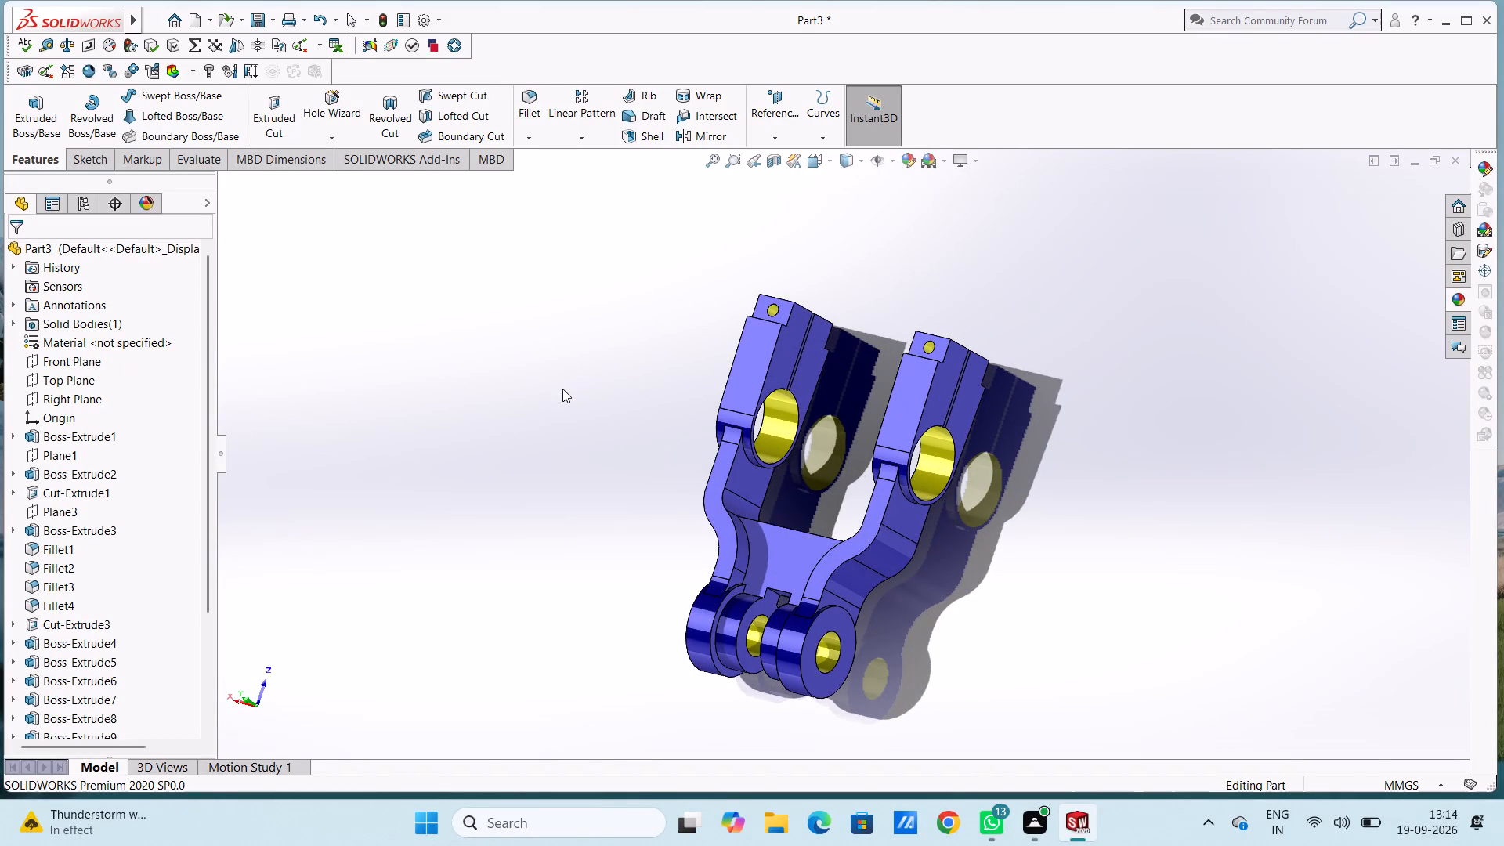
{"action": "left_click_drag", "start_coordinate": [584, 346], "coordinate": [576, 343]}
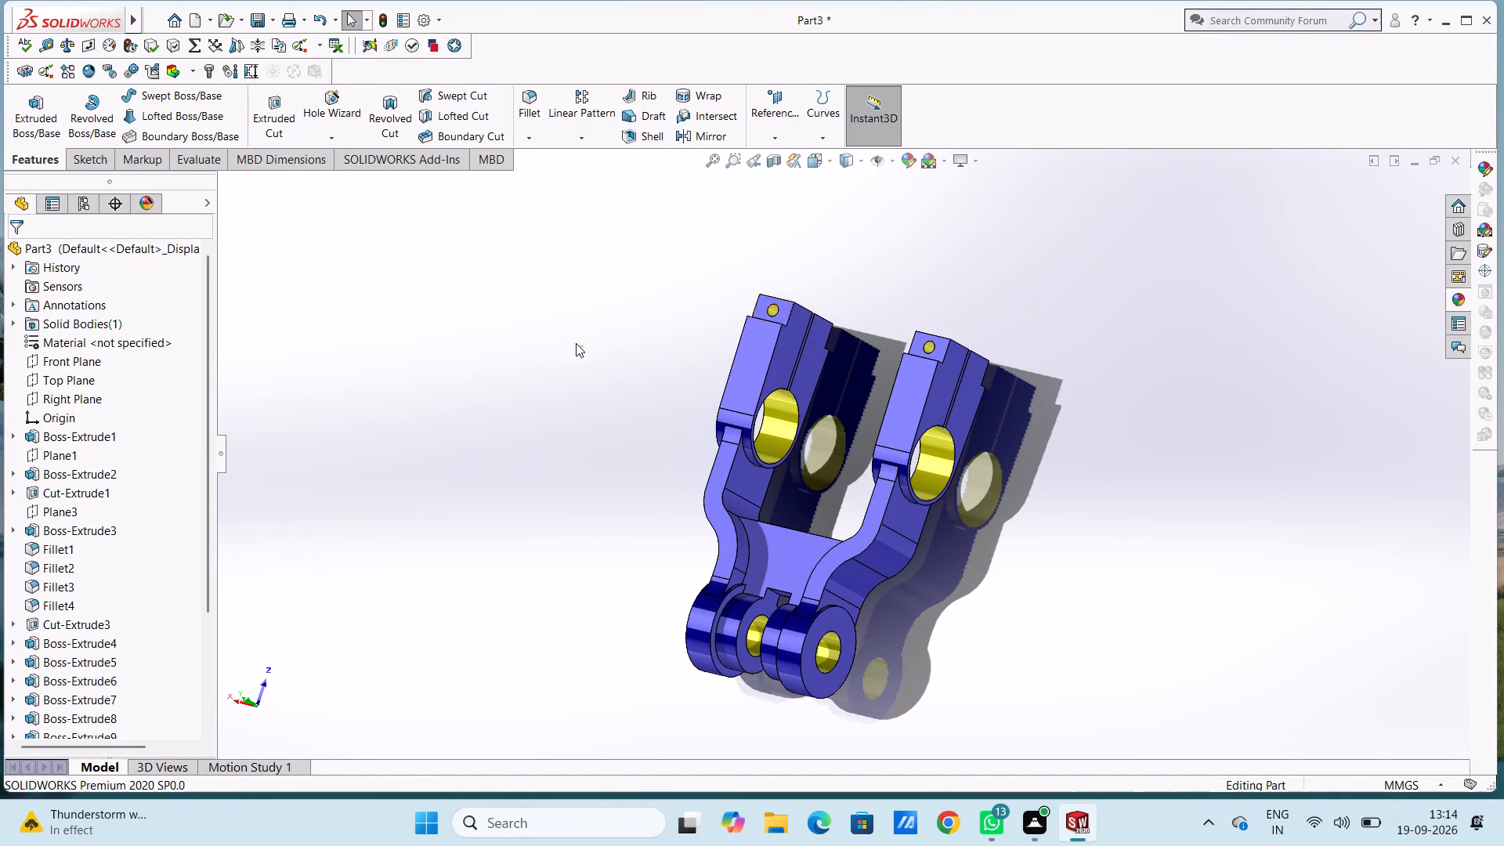
{"action": "left_click_drag", "start_coordinate": [576, 343], "coordinate": [542, 316]}
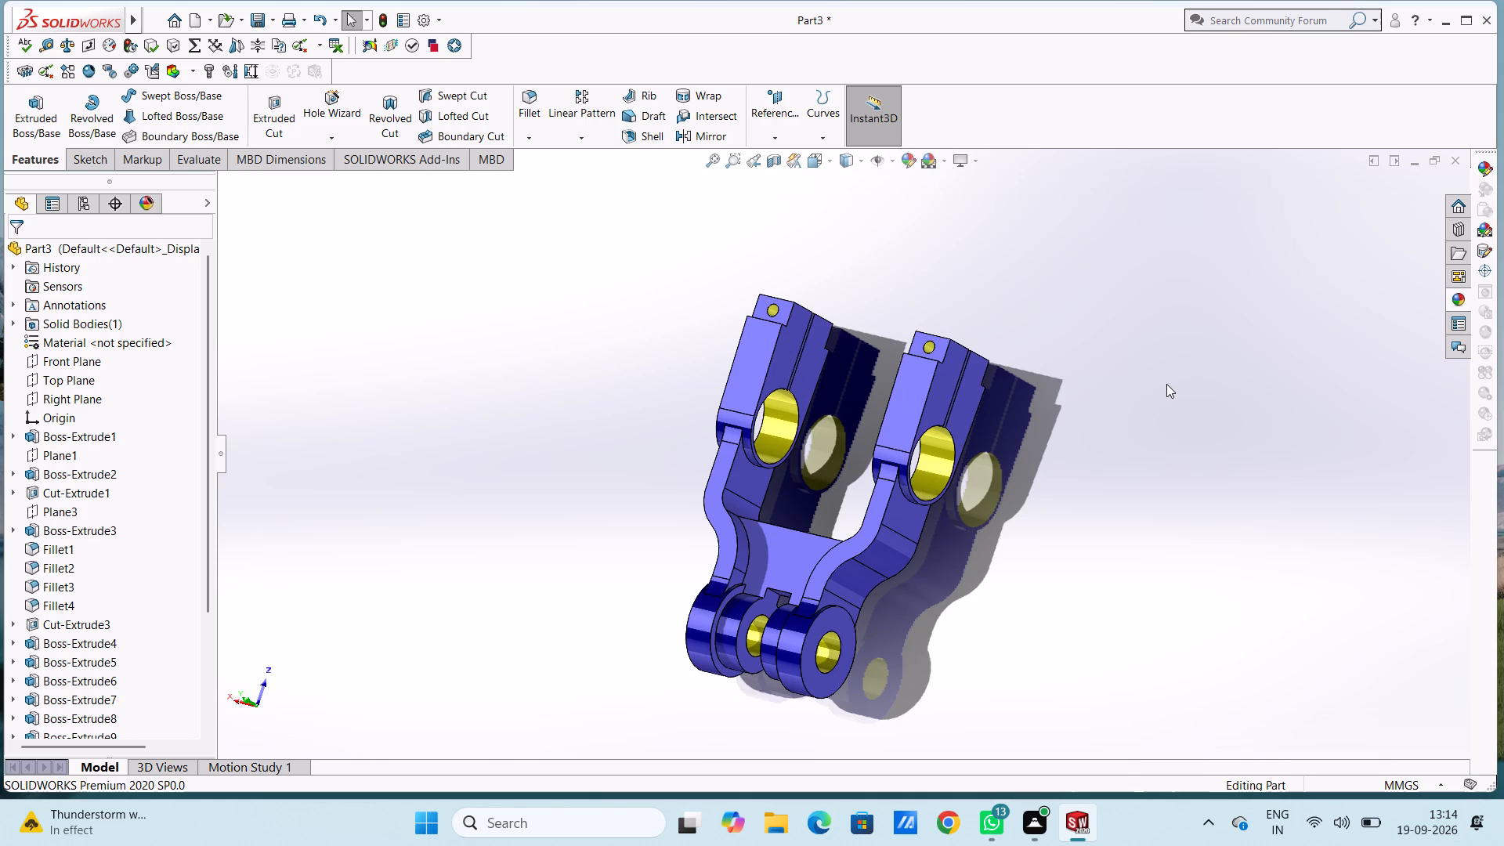
{"action": "middle_click_drag", "start_coordinate": [529, 368], "coordinate": [649, 319]}
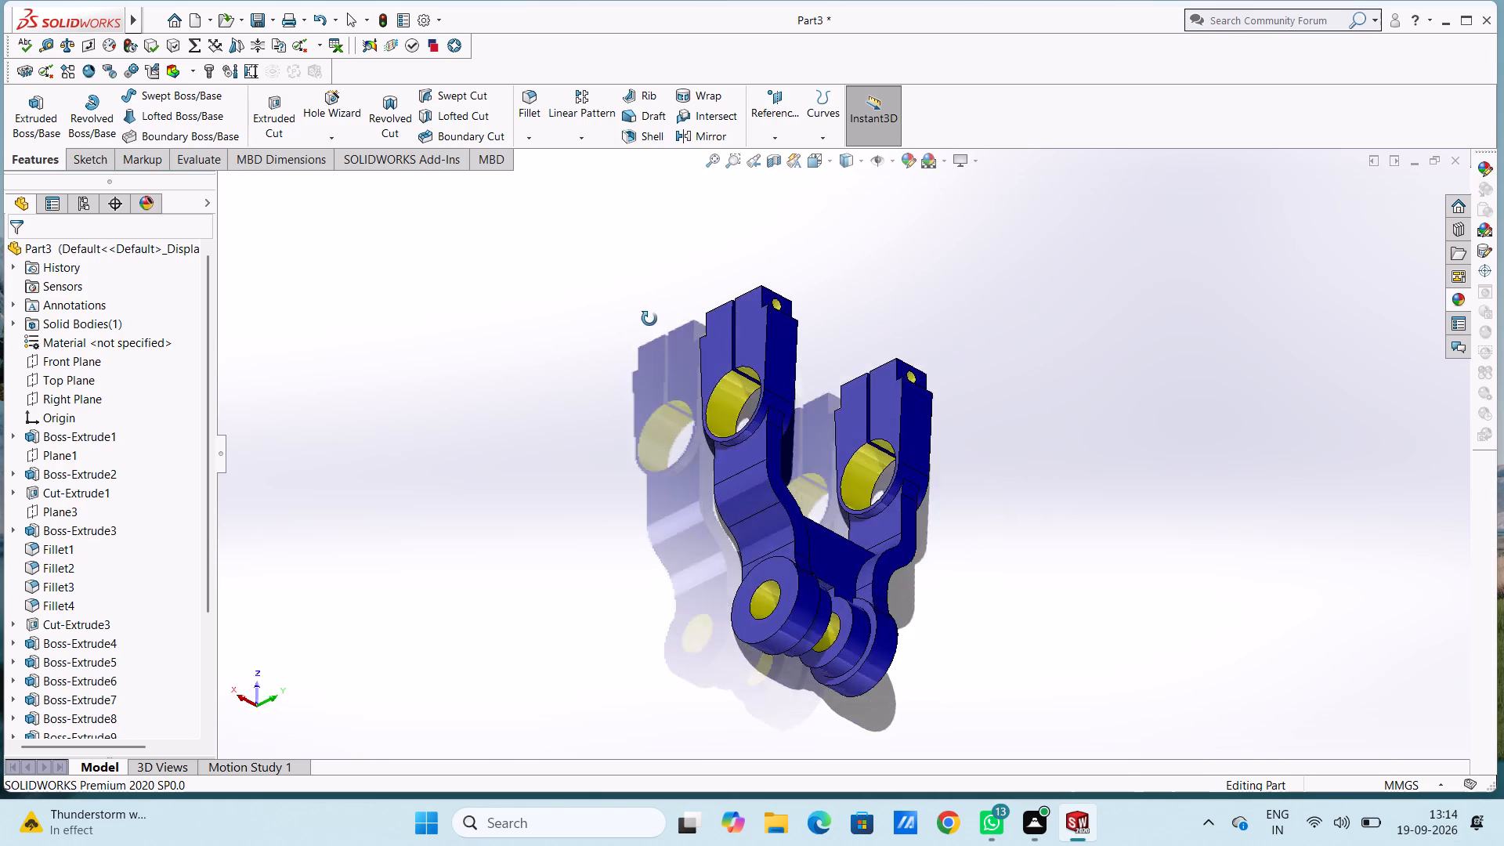
{"action": "middle_click_drag", "start_coordinate": [649, 319], "coordinate": [599, 334]}
{"action": "middle_click_drag", "start_coordinate": [615, 426], "coordinate": [576, 367]}
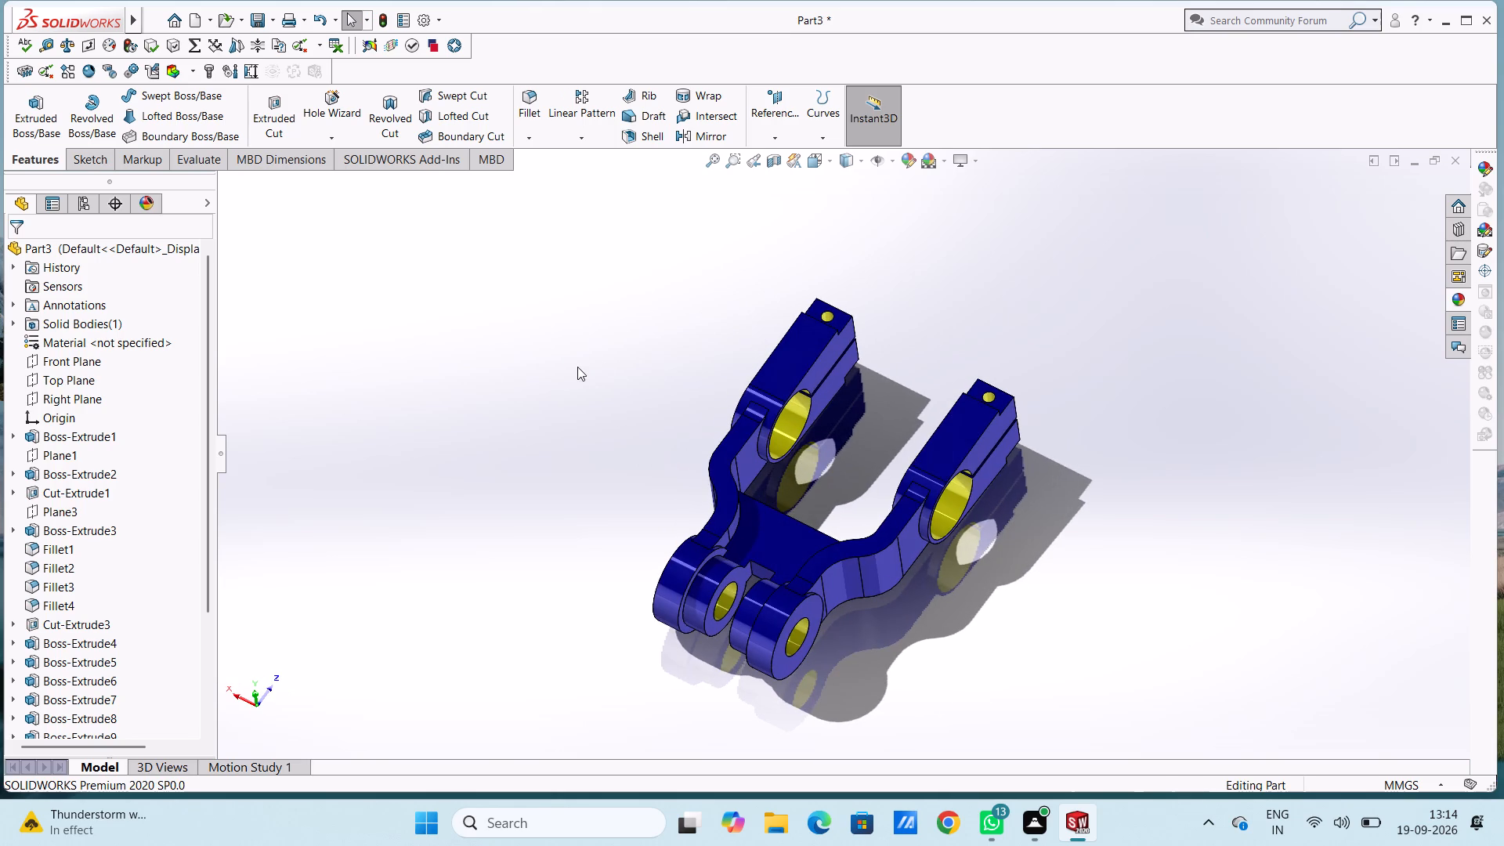
{"action": "middle_click_drag", "start_coordinate": [594, 363], "coordinate": [574, 407]}
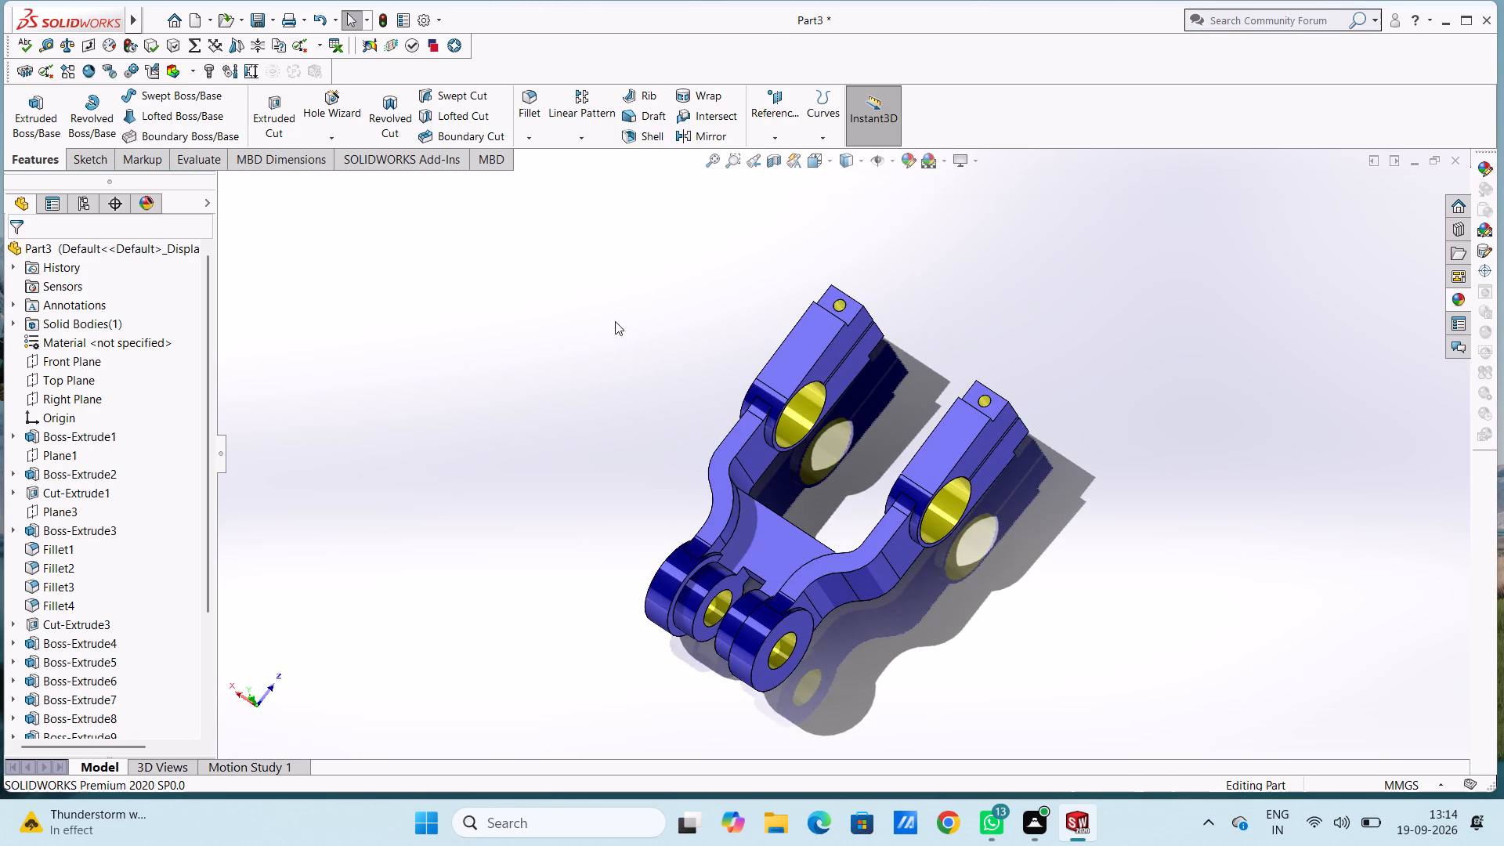
{"action": "left_click", "coordinate": [610, 314]}
{"action": "middle_click_drag", "start_coordinate": [608, 326], "coordinate": [662, 354]}
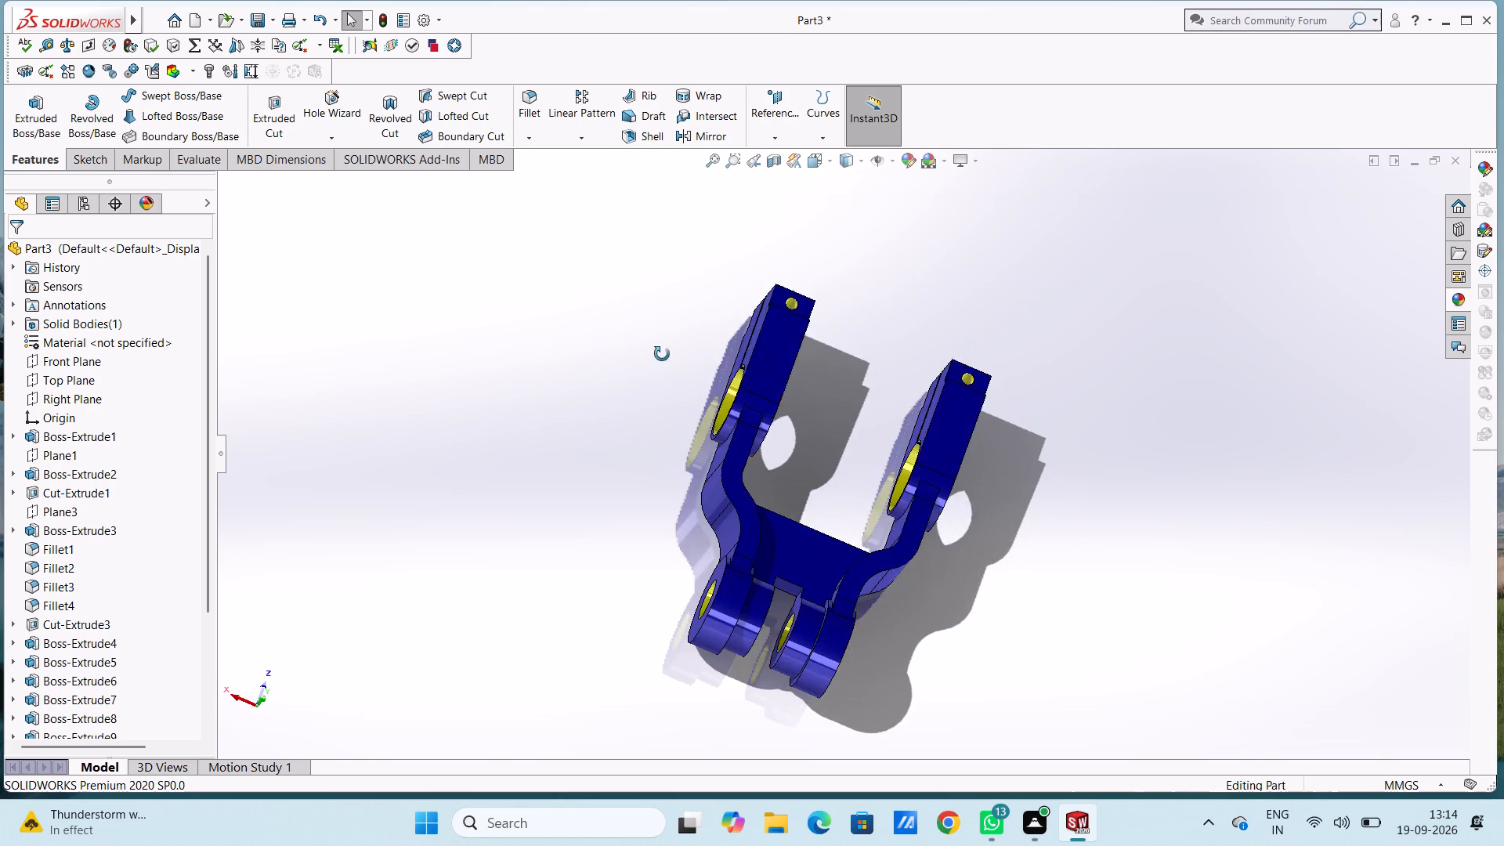
{"action": "middle_click_drag", "start_coordinate": [662, 354], "coordinate": [621, 351]}
{"action": "middle_click_drag", "start_coordinate": [619, 378], "coordinate": [605, 409]}
{"action": "middle_click_drag", "start_coordinate": [623, 343], "coordinate": [620, 372]}
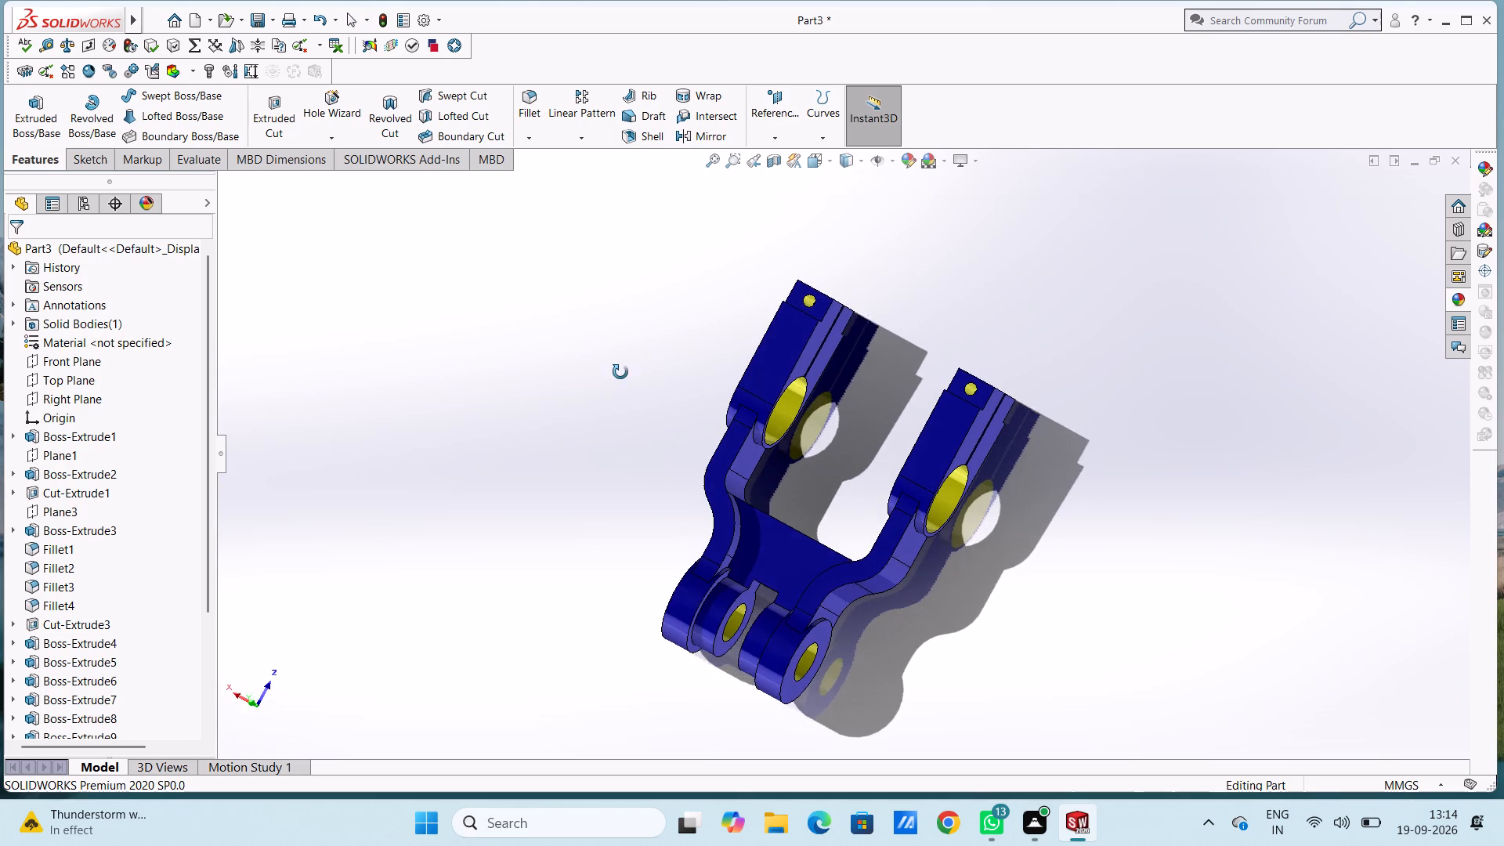
{"action": "middle_click_drag", "start_coordinate": [620, 372], "coordinate": [620, 378]}
{"action": "middle_click_drag", "start_coordinate": [621, 376], "coordinate": [609, 395]}
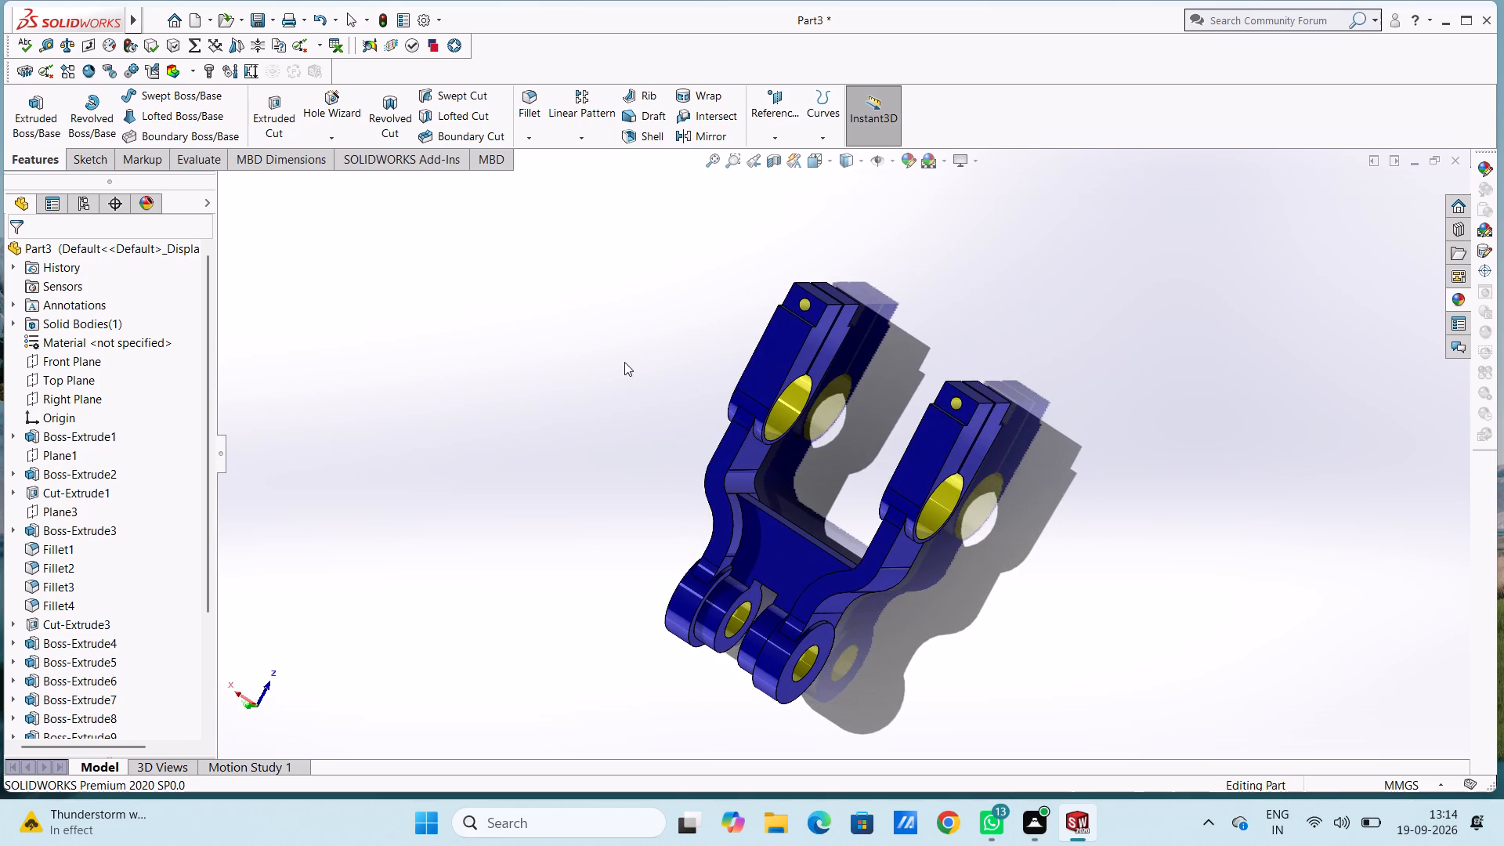
{"action": "middle_click_drag", "start_coordinate": [624, 362], "coordinate": [671, 300]}
{"action": "middle_click_drag", "start_coordinate": [638, 371], "coordinate": [553, 360]}
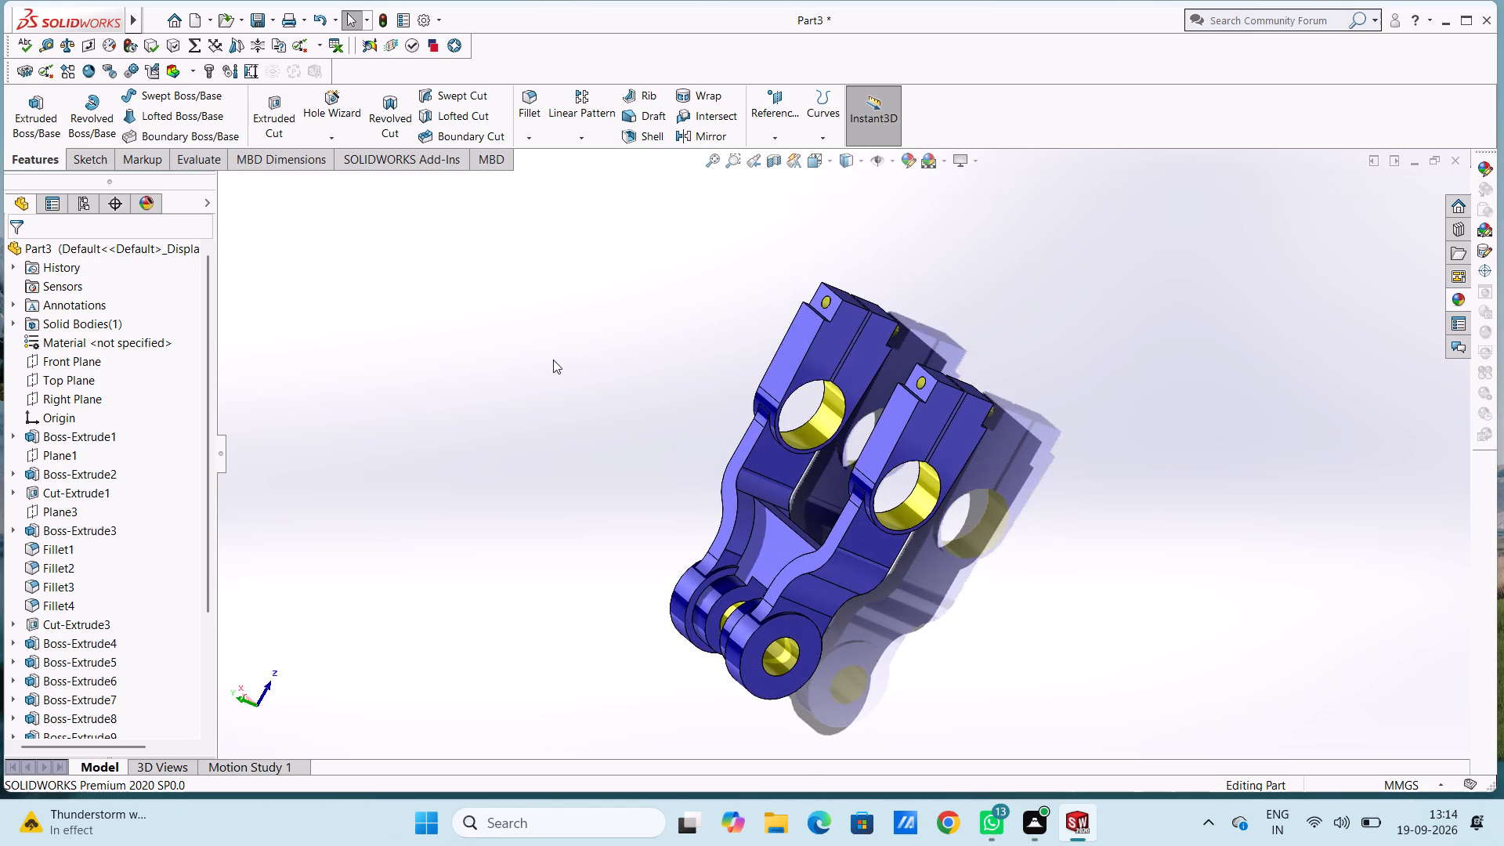
{"action": "middle_click_drag", "start_coordinate": [625, 335], "coordinate": [916, 465]}
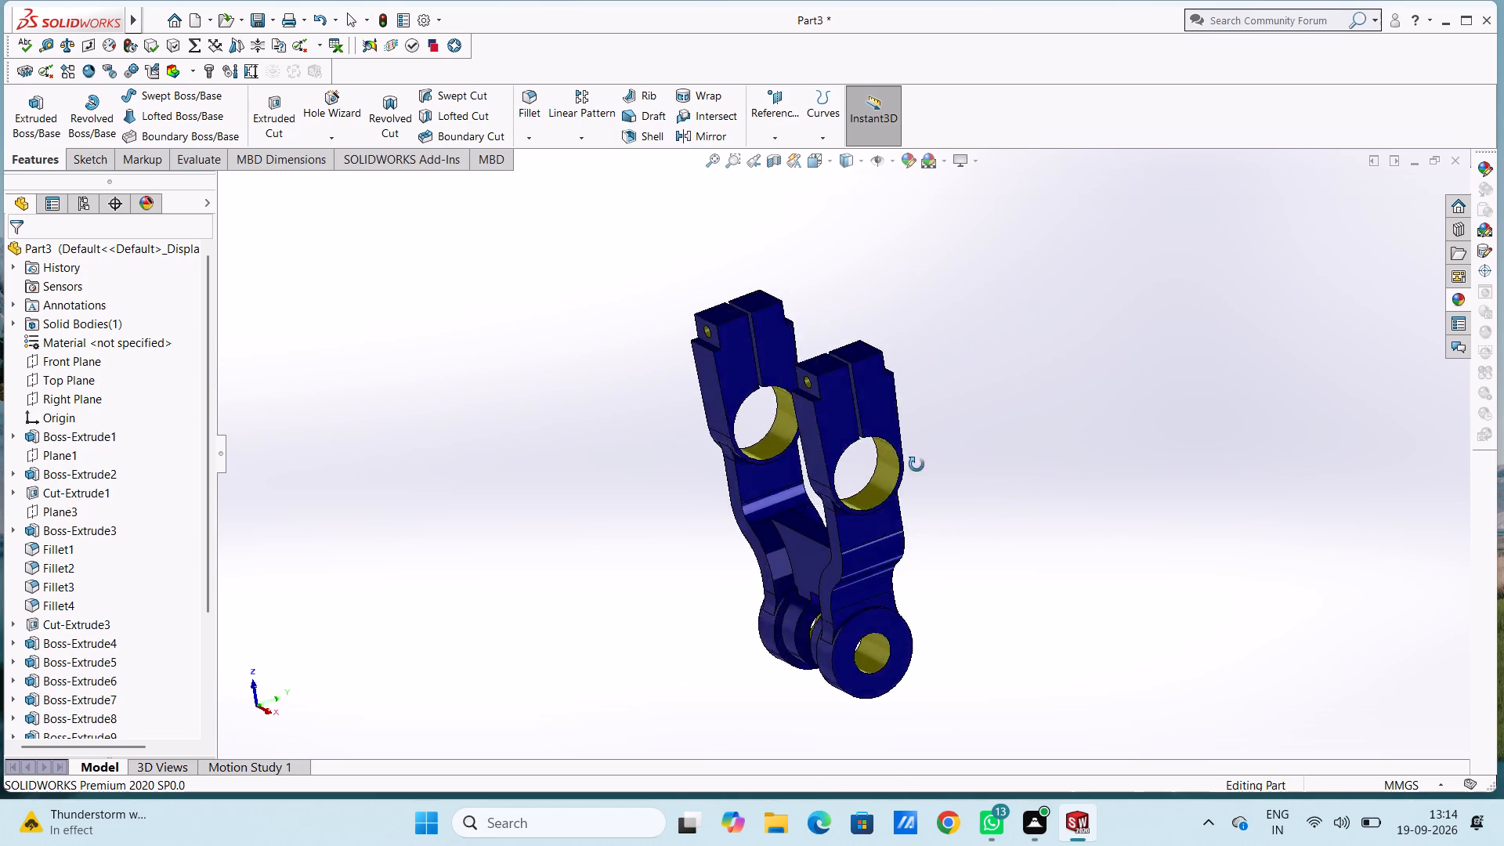
{"action": "middle_click_drag", "start_coordinate": [916, 465], "coordinate": [699, 519]}
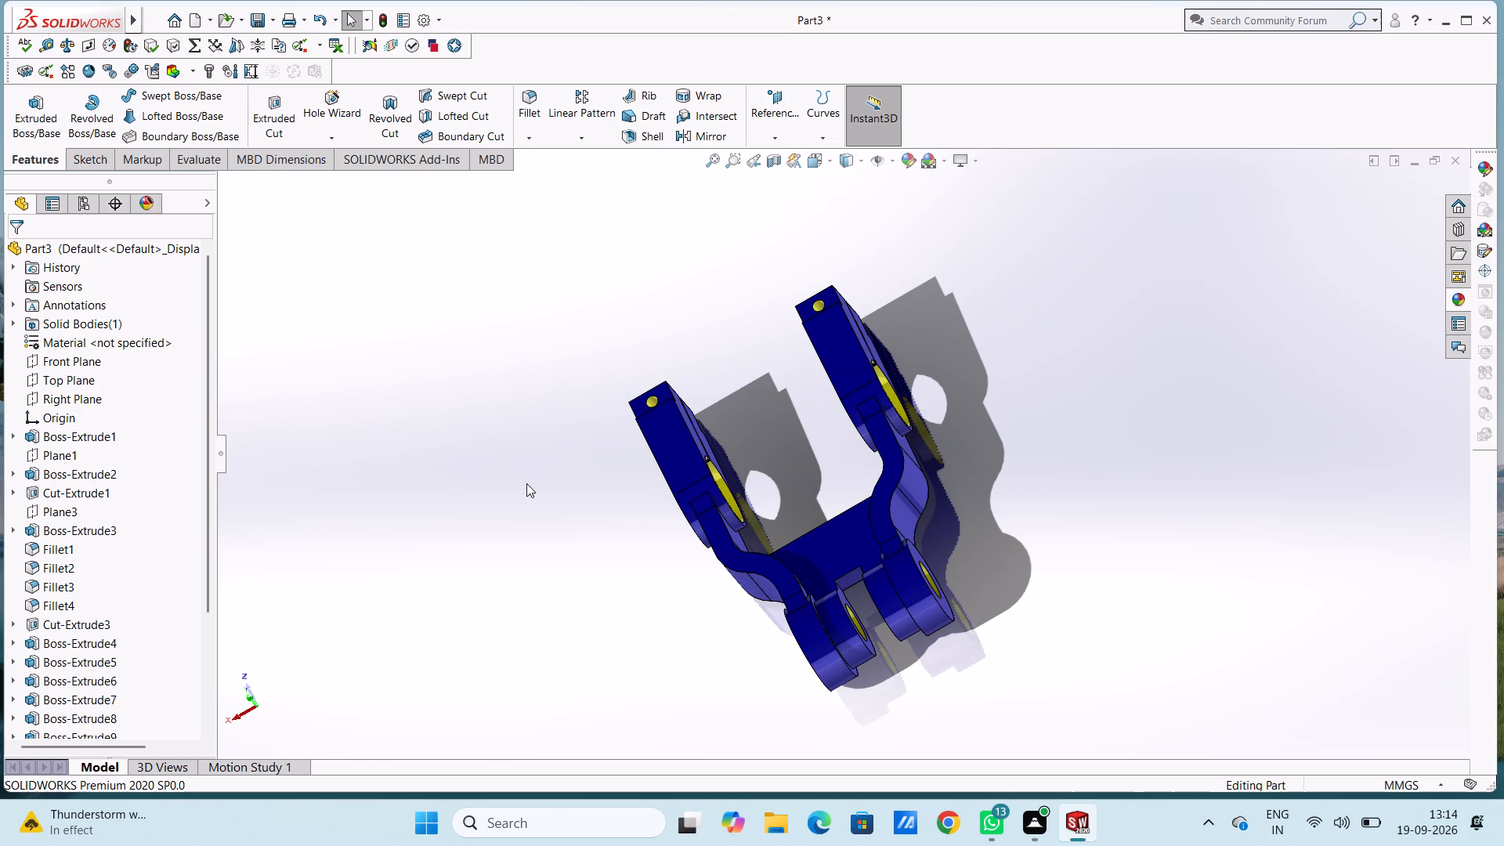
Save the part, shown in isometric orientation, to the Documents folder as a SOLIDWORKS part named "fork end suspension link".
{"action": "key", "text": "ctrl+s"}
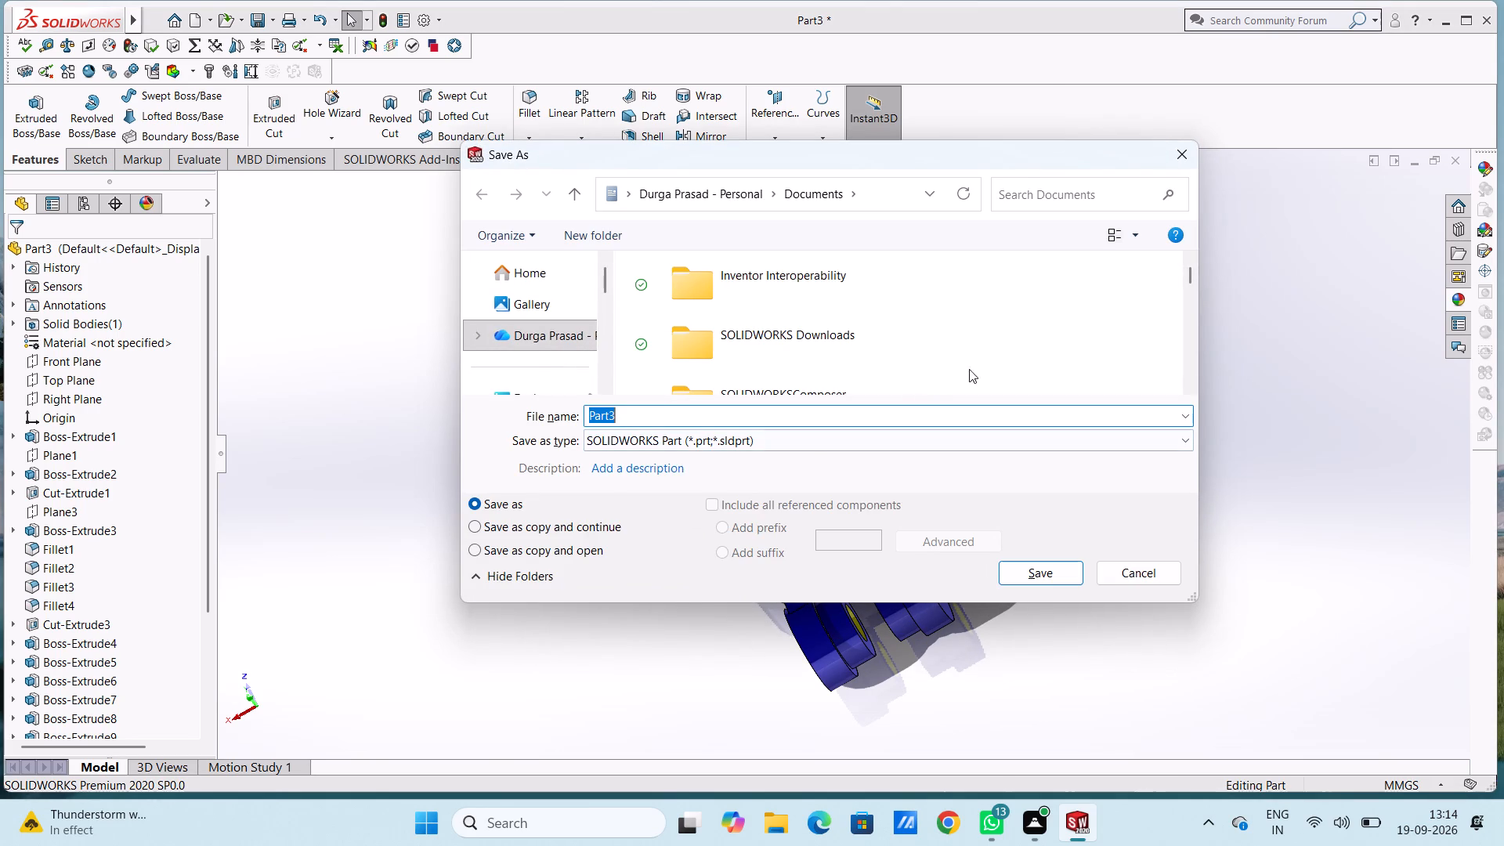
{"action": "left_click", "coordinate": [1194, 150]}
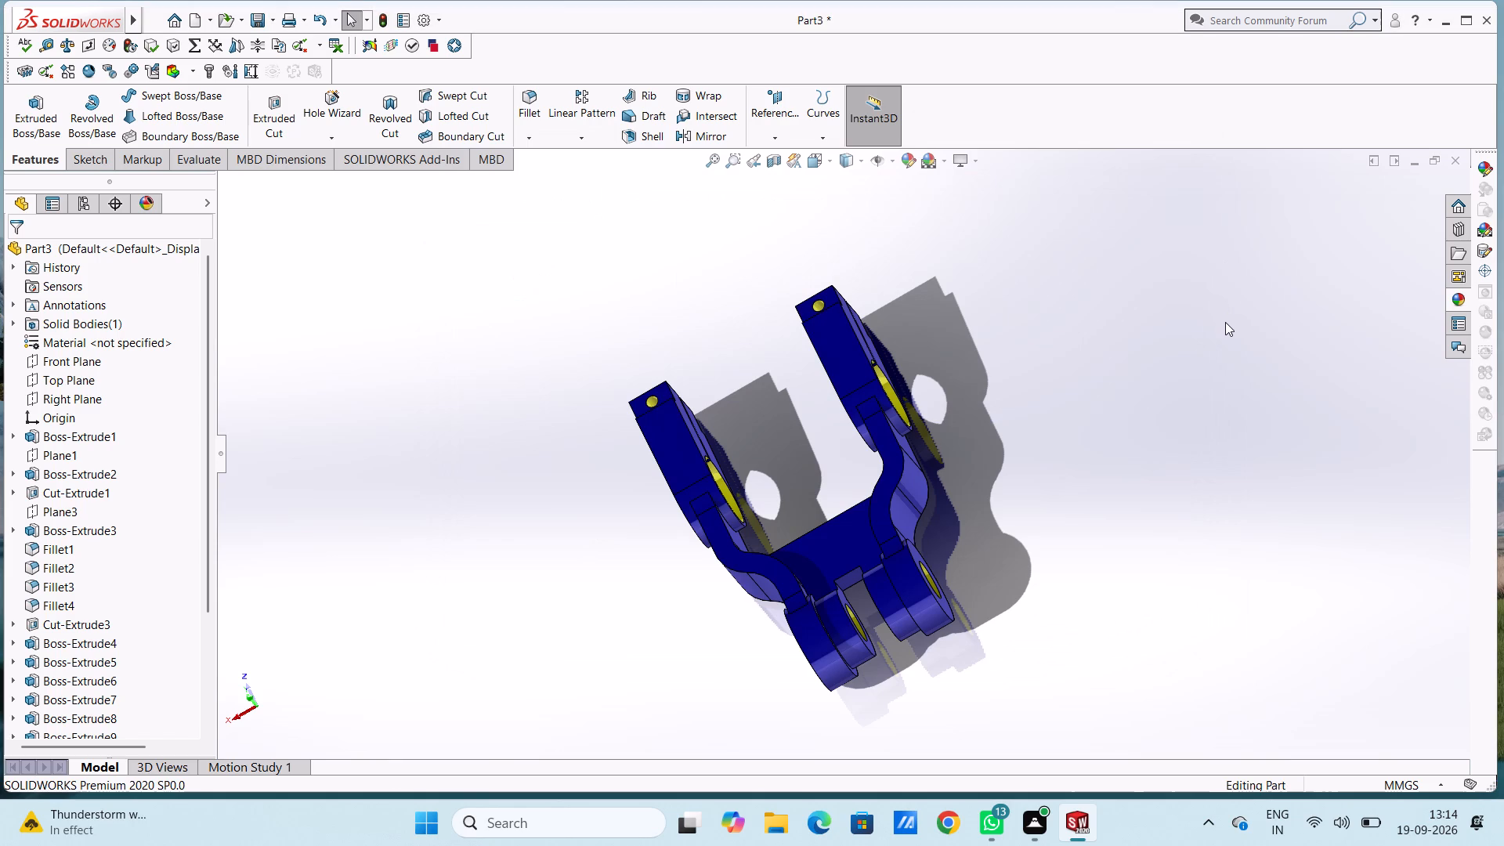
{"action": "key", "text": "7"}
{"action": "key", "text": "ctrl+7"}
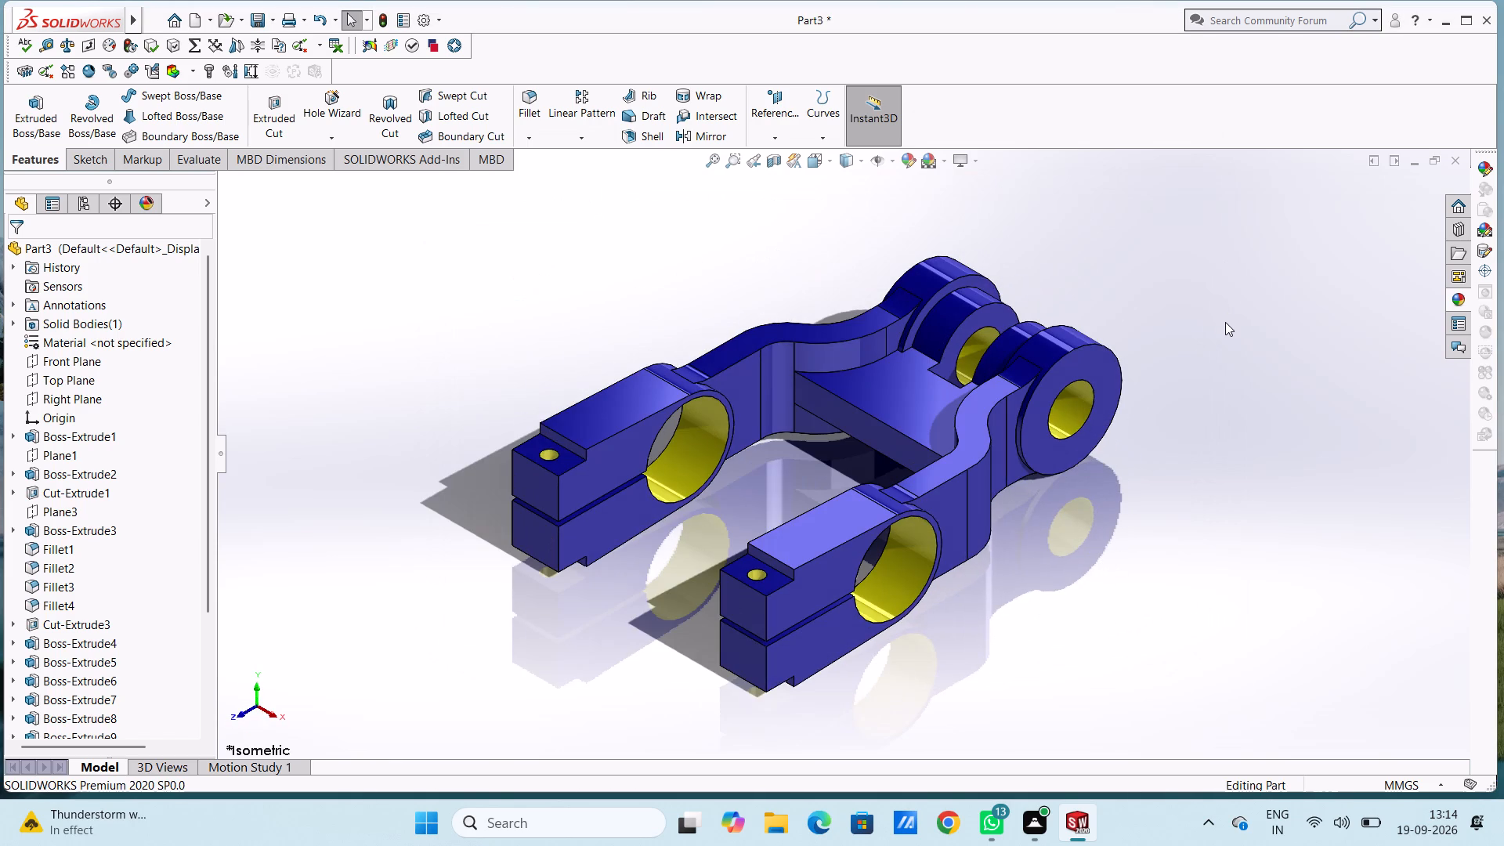
{"action": "key", "text": "ctrl+s"}
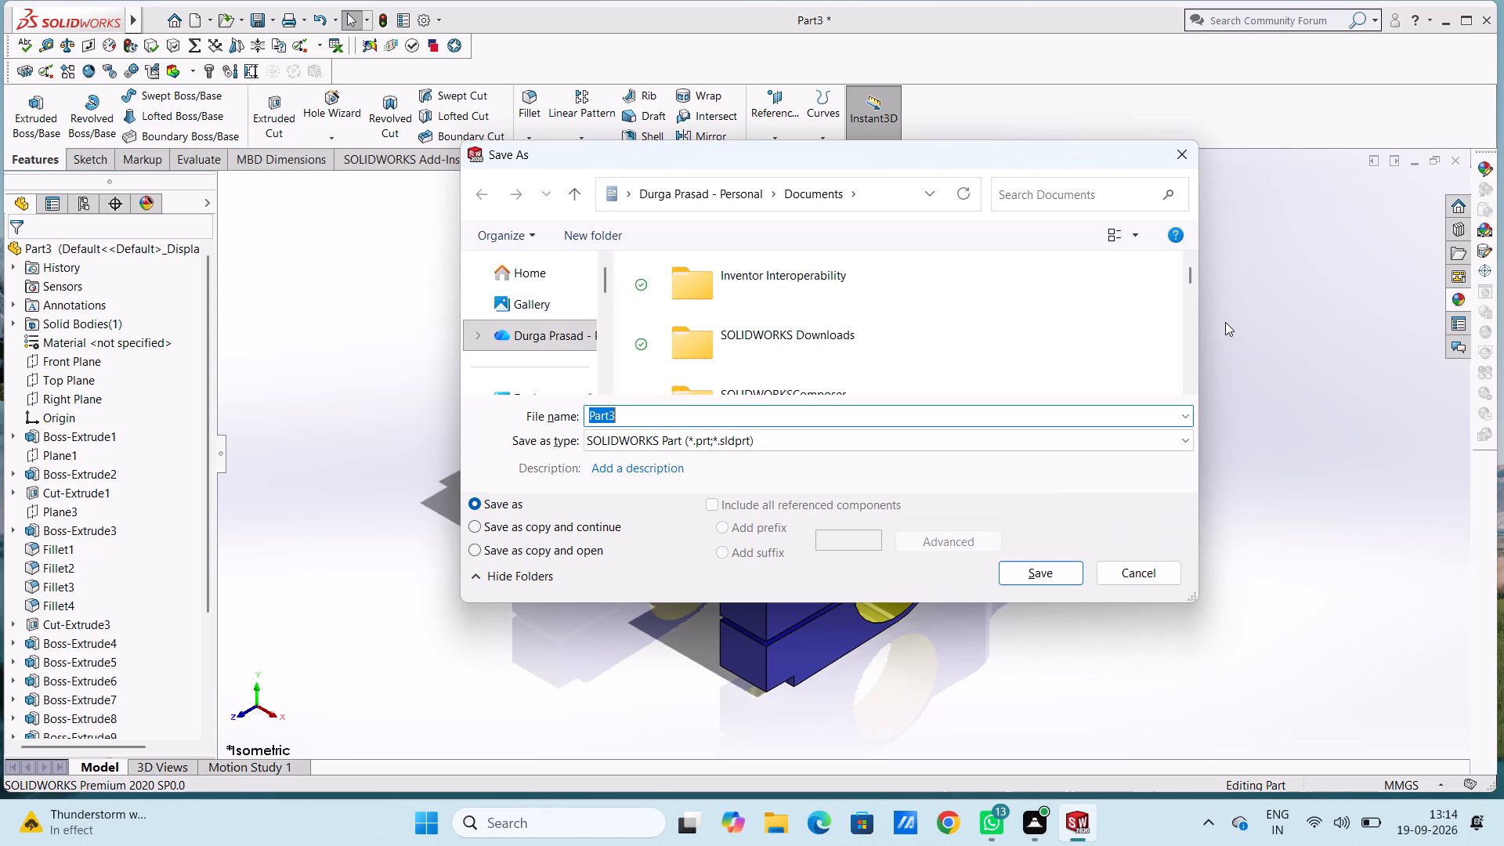
{"action": "type", "text": "fork"}
{"action": "key", "text": "space"}
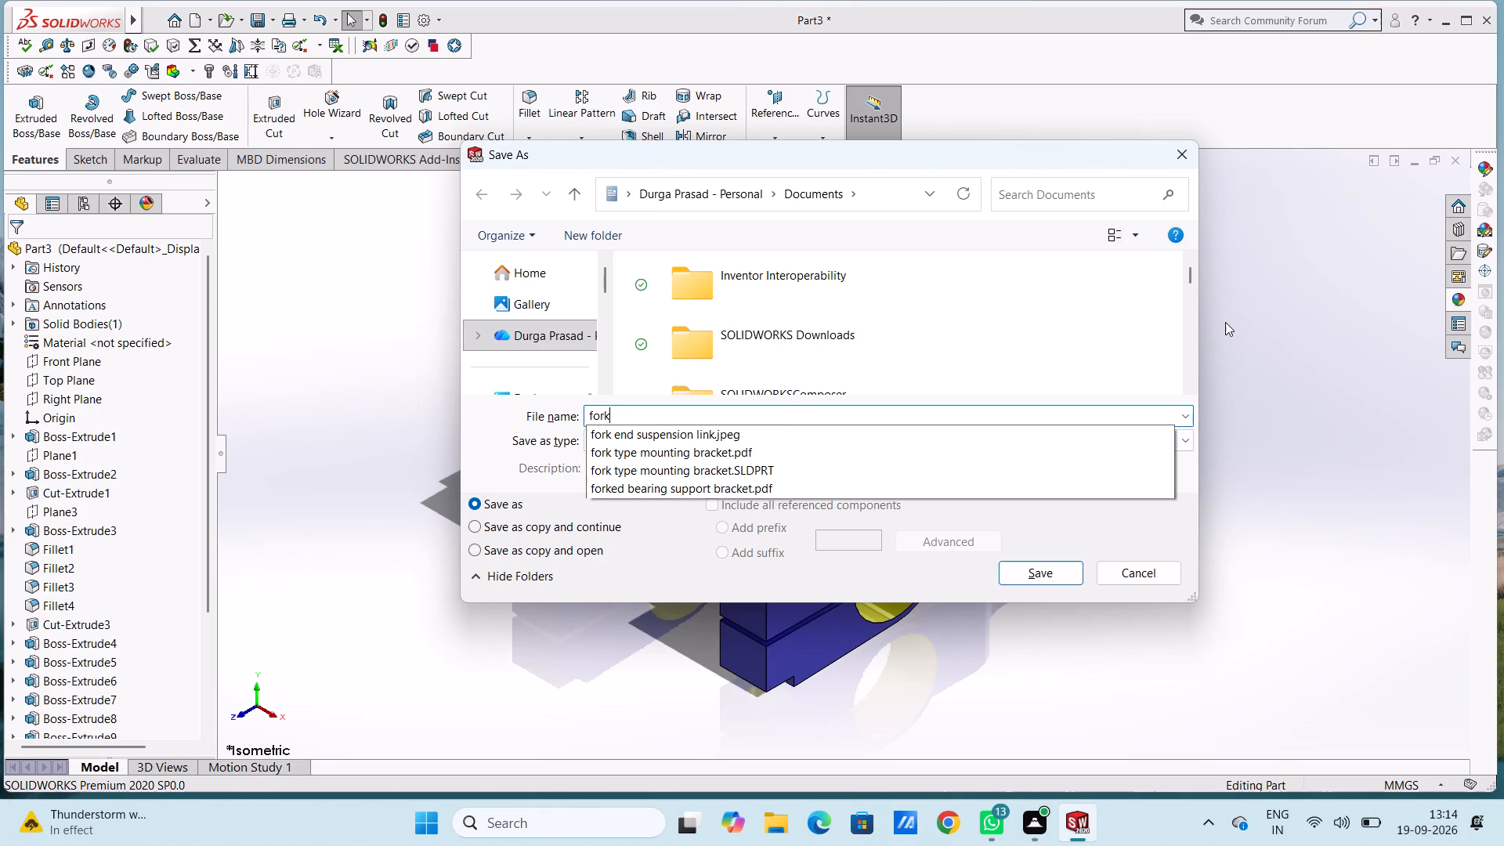
{"action": "type", "text": "enf"}
{"action": "key", "text": "BackSpace"}
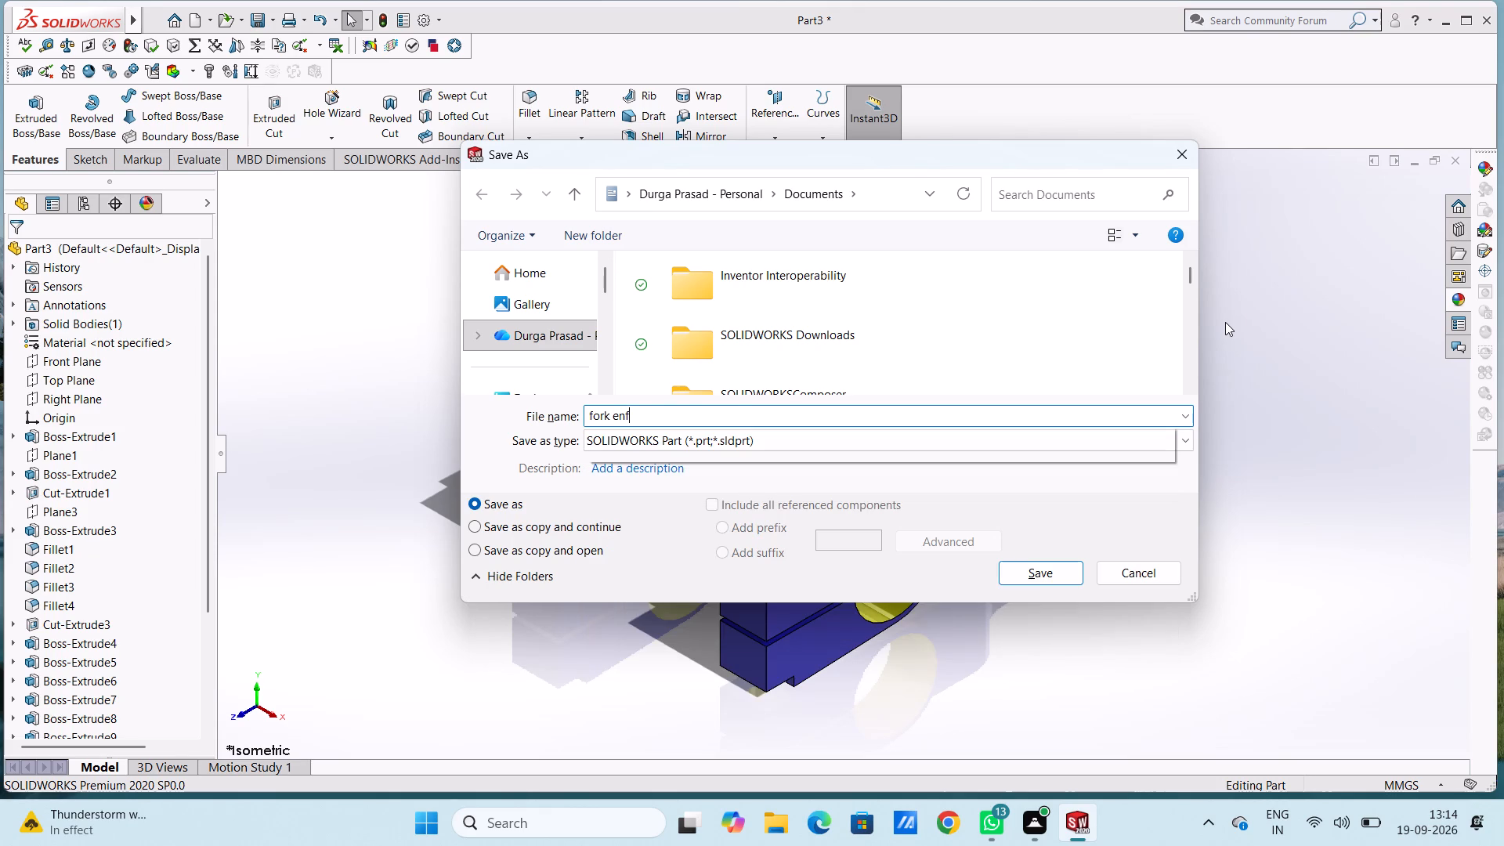
{"action": "type", "text": "d"}
{"action": "key", "text": "space"}
{"action": "type", "text": "suspension"}
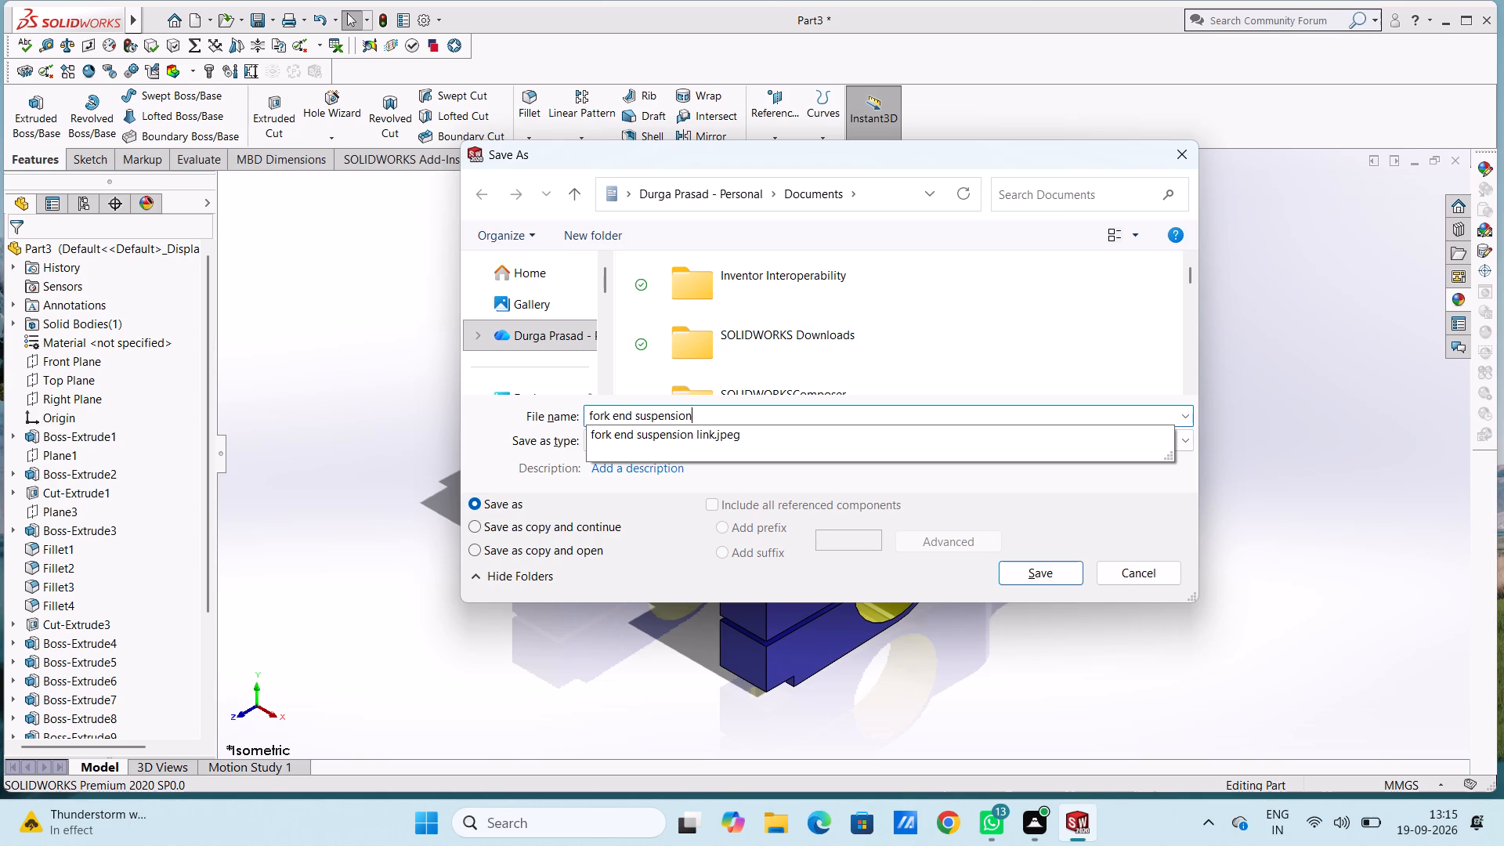
{"action": "key", "text": "space"}
{"action": "type", "text": "link"}
{"action": "left_click", "coordinate": [1048, 573]}
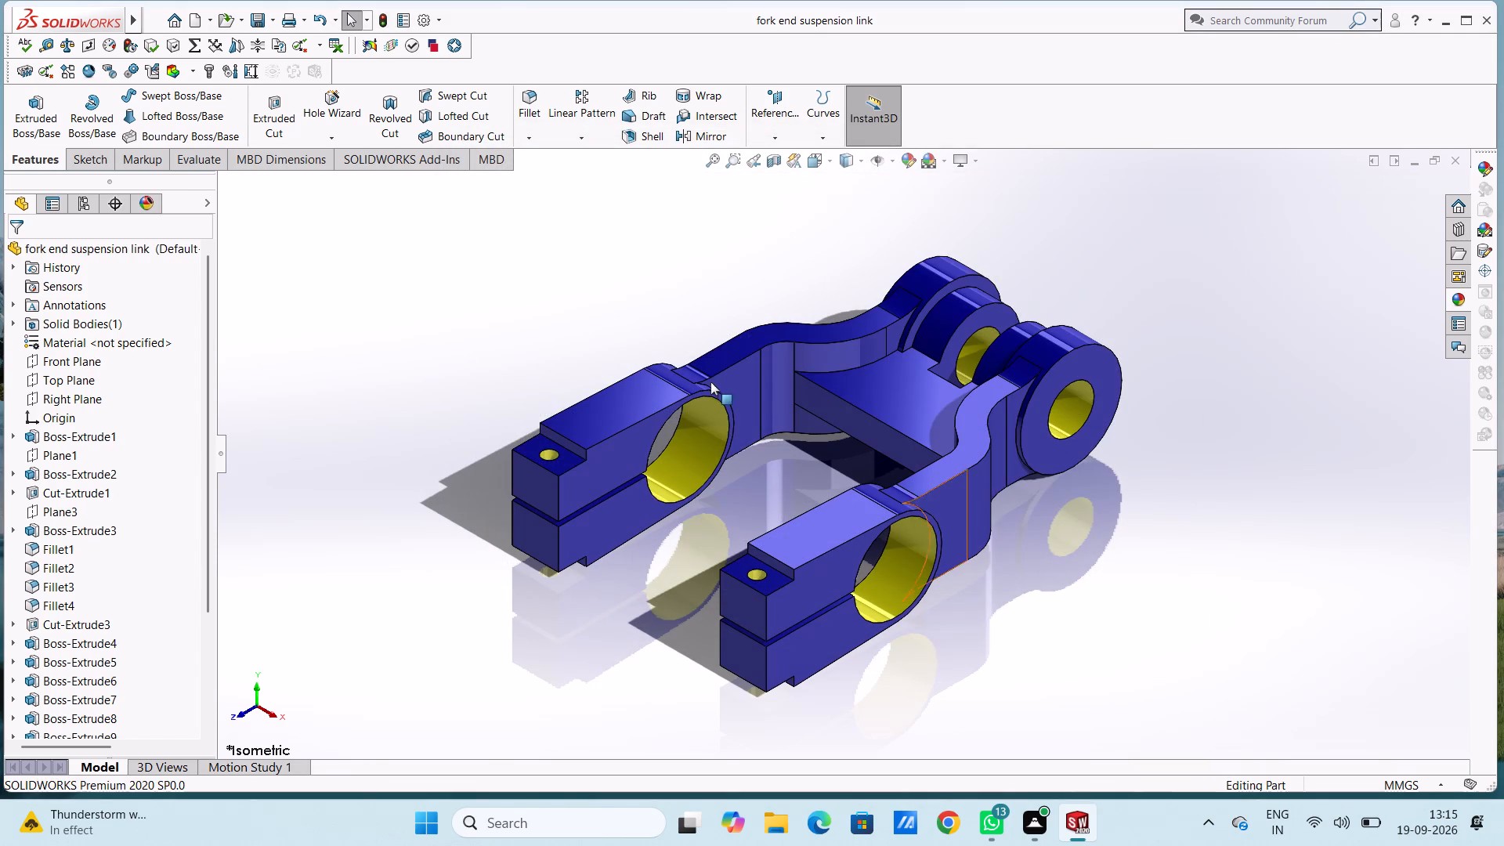
Save a copy of the part in Adobe Portable Document Format (*.pdf) under the name "fork end suspension link" in Documents.
{"action": "left_click", "coordinate": [273, 26]}
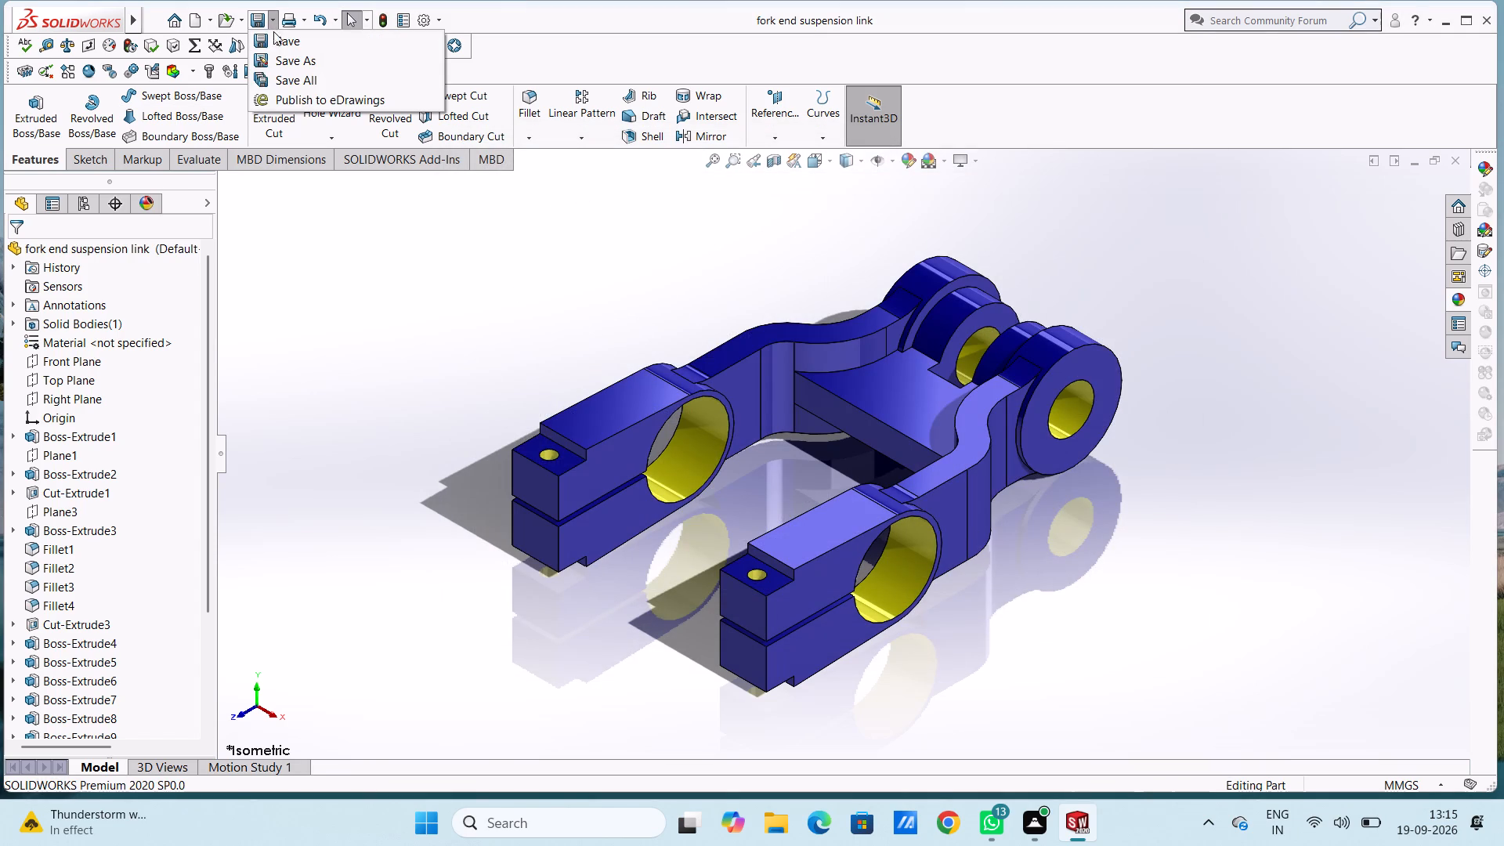
{"action": "left_click", "coordinate": [291, 60]}
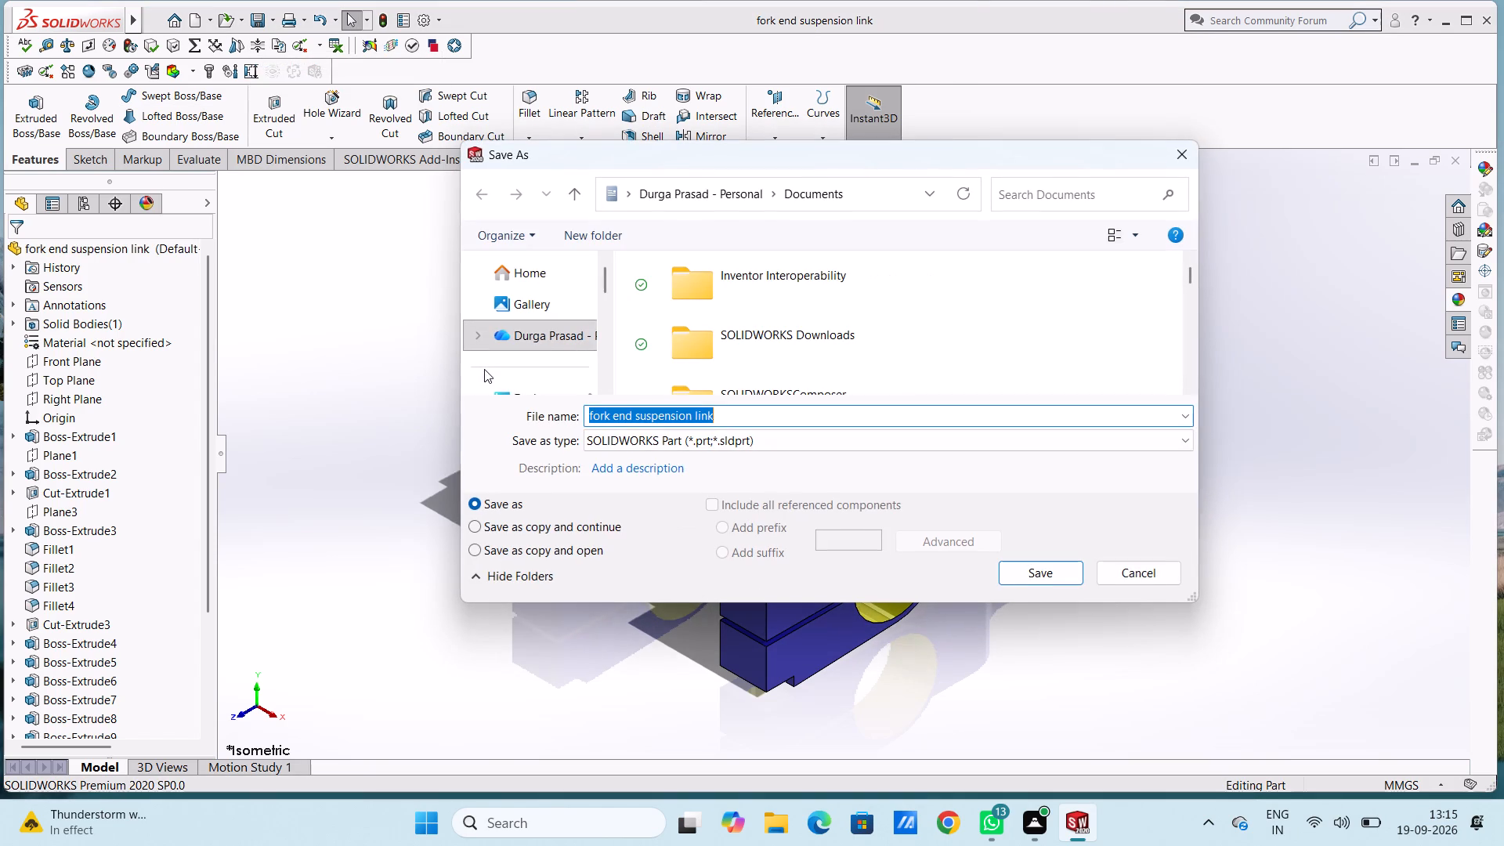
{"action": "left_click", "coordinate": [762, 443]}
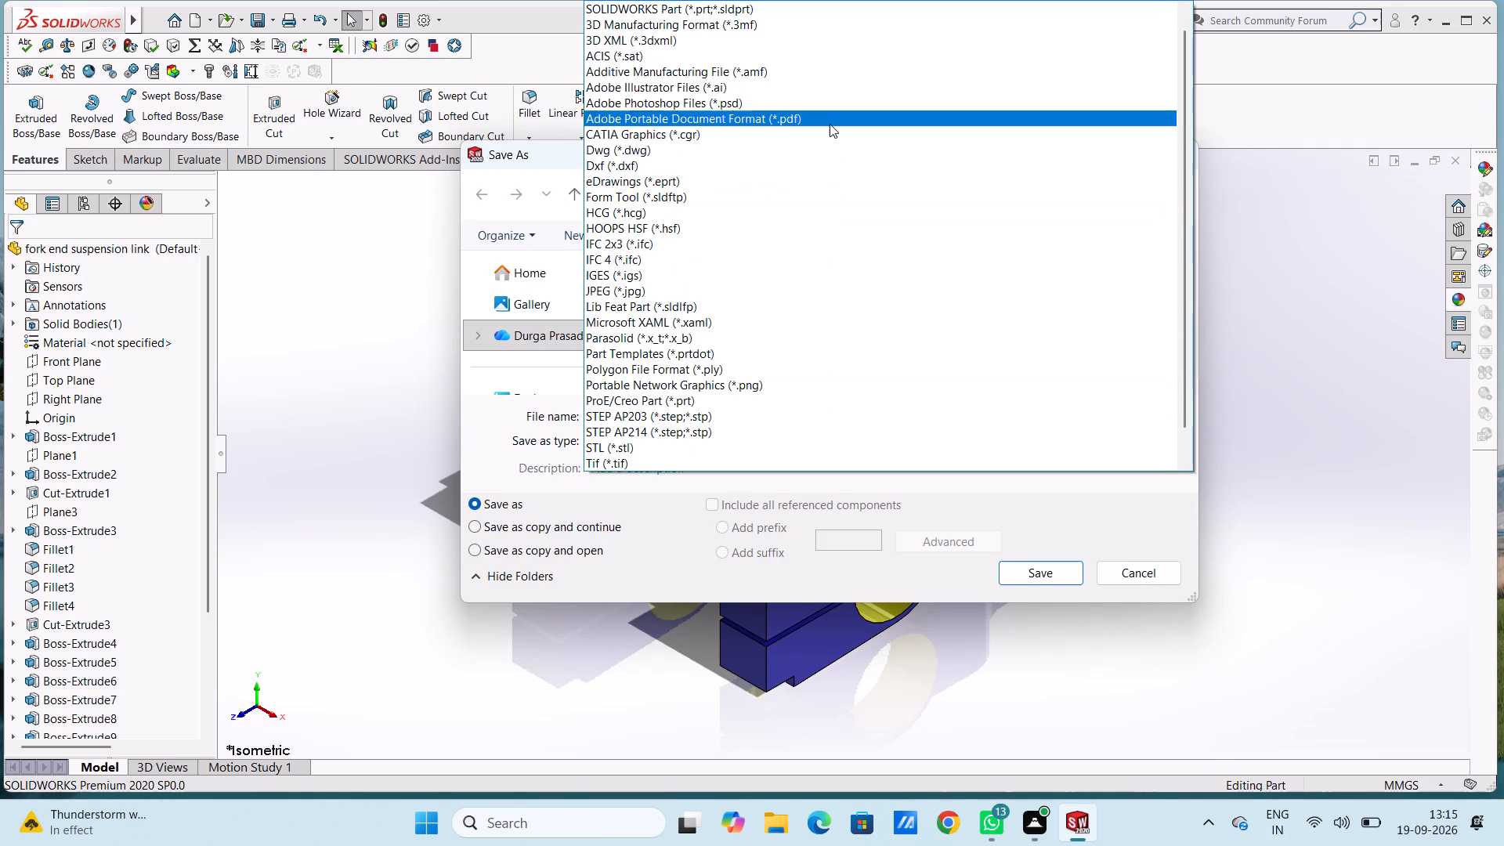
{"action": "left_click", "coordinate": [830, 124]}
{"action": "left_click", "coordinate": [1039, 612]}
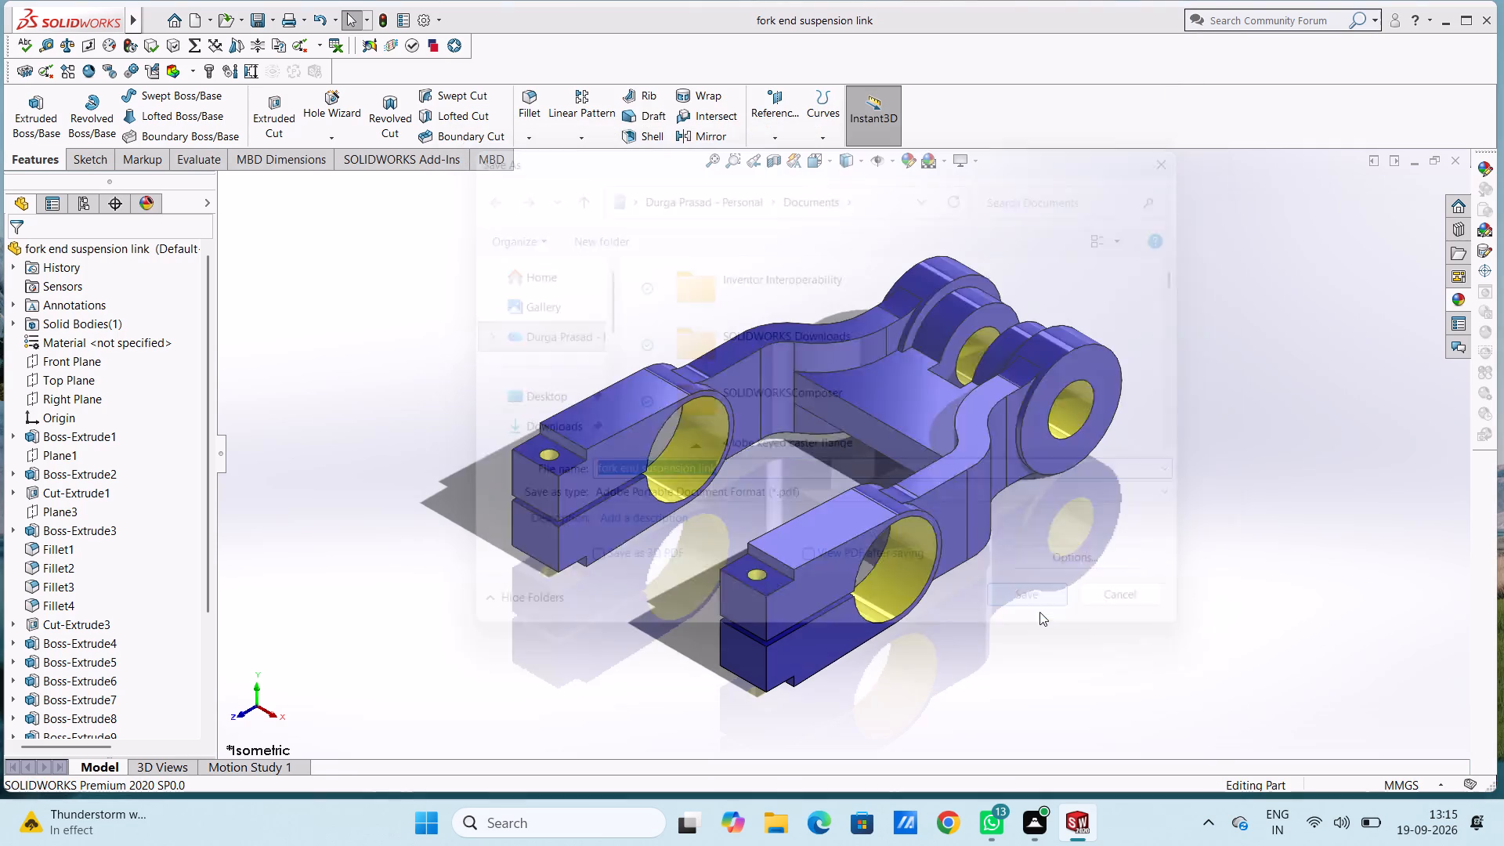